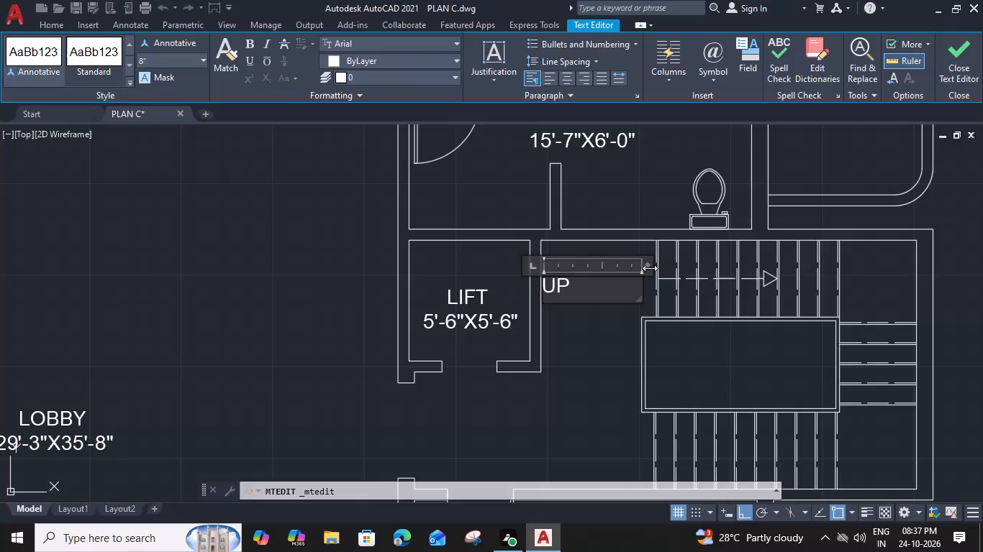
Finish the UP label and move it east to the start of the staircase's direction arrow.
left_click(598, 303)
left_click(570, 285)
type("M")
key("space")
left_click(573, 295)
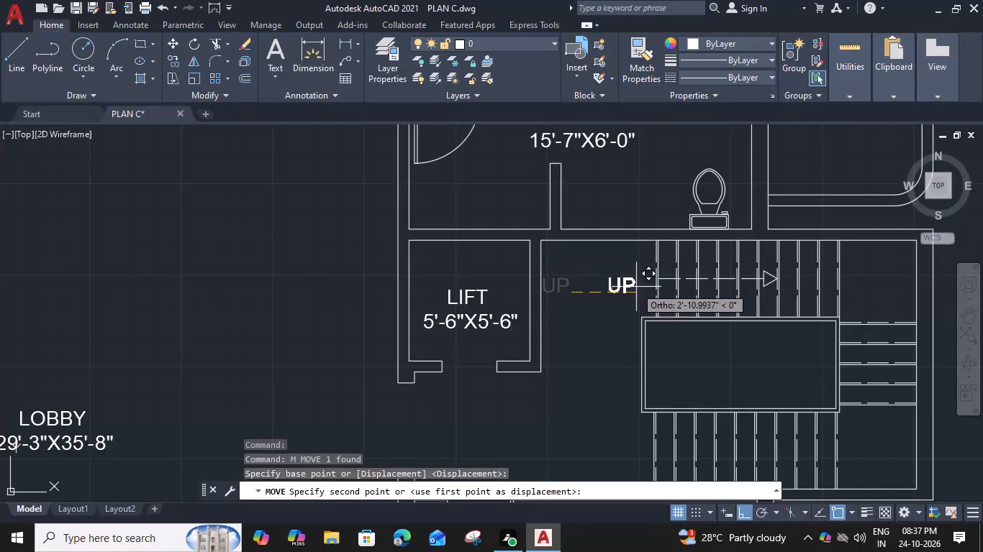
left_click(648, 290)
Draw a three-point arc across the northwest corner of the stairwell's inner rectangle, starting on its west edge and ending on its north edge.
scroll(607, 345, "down", 2)
middle_click_drag(592, 384, 613, 347)
scroll(666, 310, "up", 3)
middle_click_drag(665, 310, 628, 314)
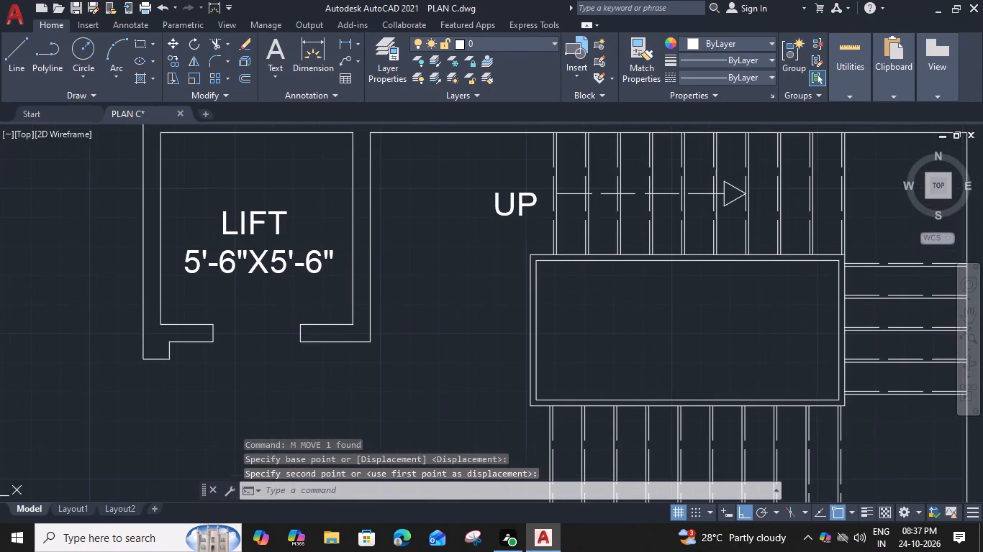
type("ARC")
key("space")
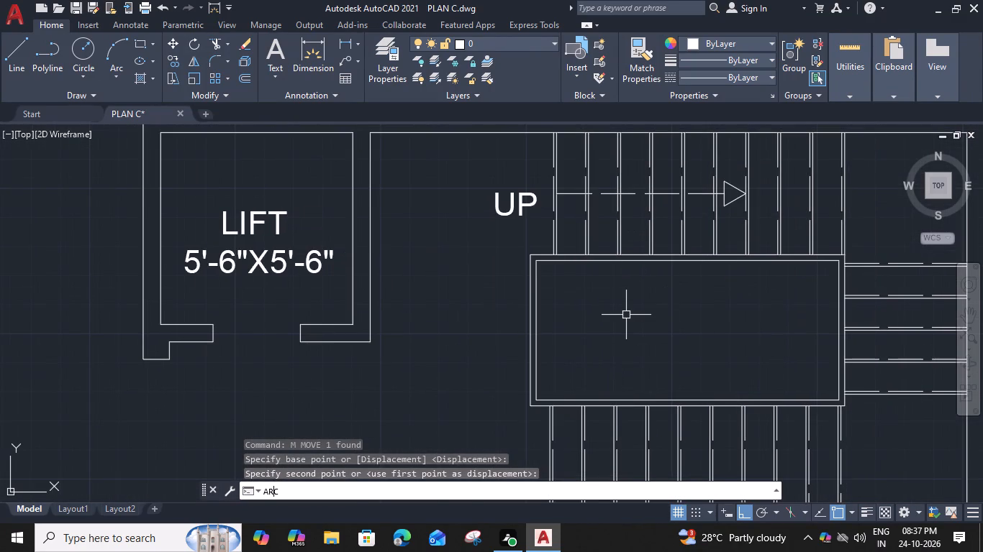
scroll(551, 284, "up", 1)
left_click(527, 309)
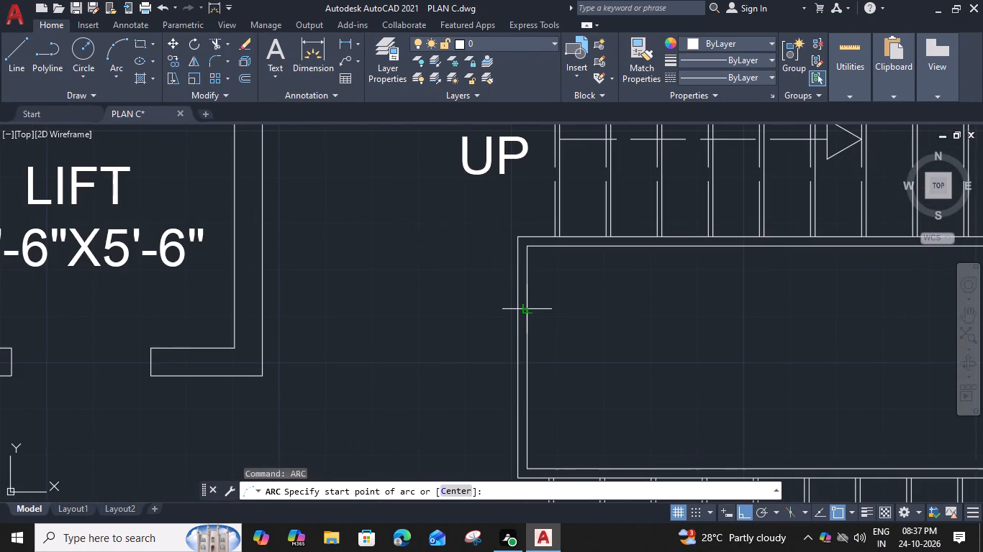
left_click(527, 248)
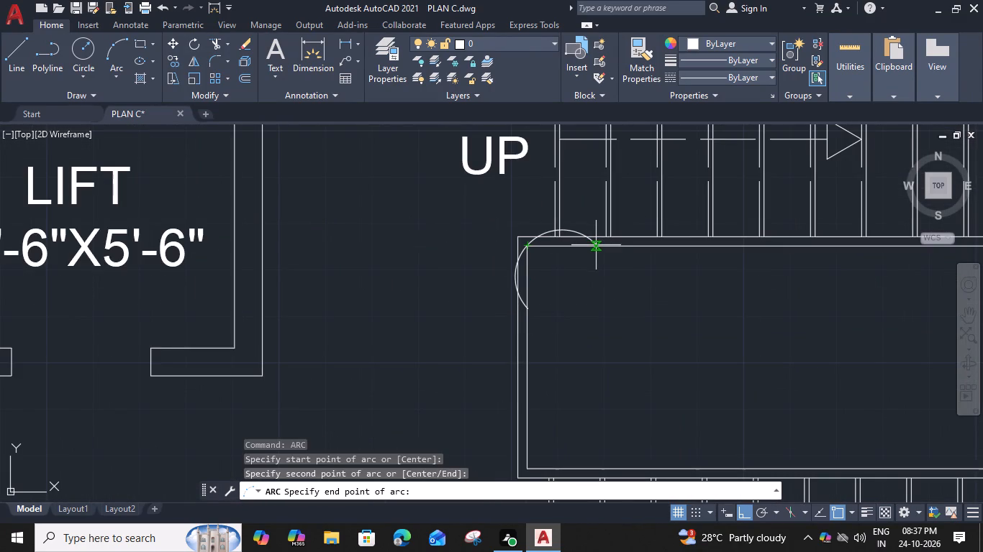
left_click(585, 247)
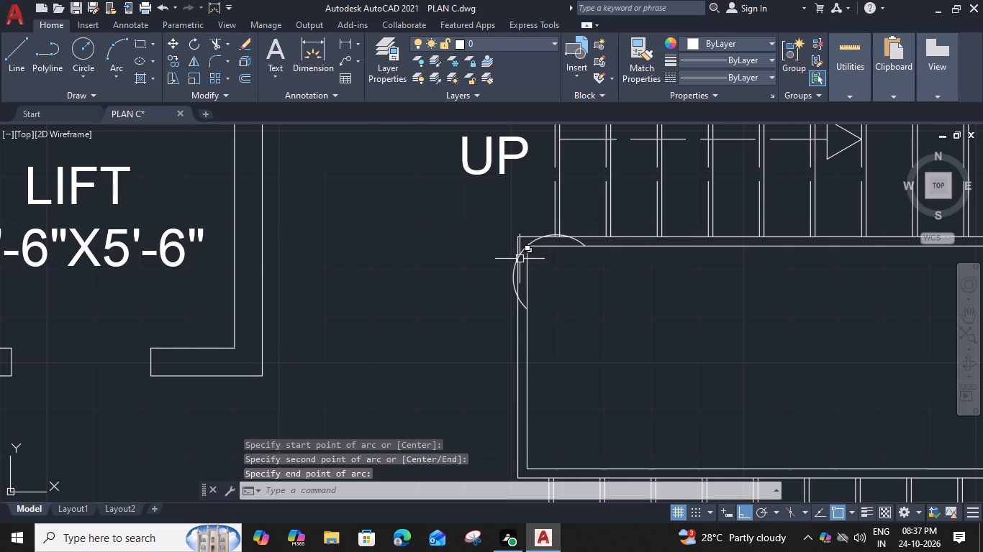
Reshape the arc by pulling its midpoint into the stairwell so that it rounds the inner northwest corner smoothly.
scroll(521, 255, "up", 1)
left_click(524, 248)
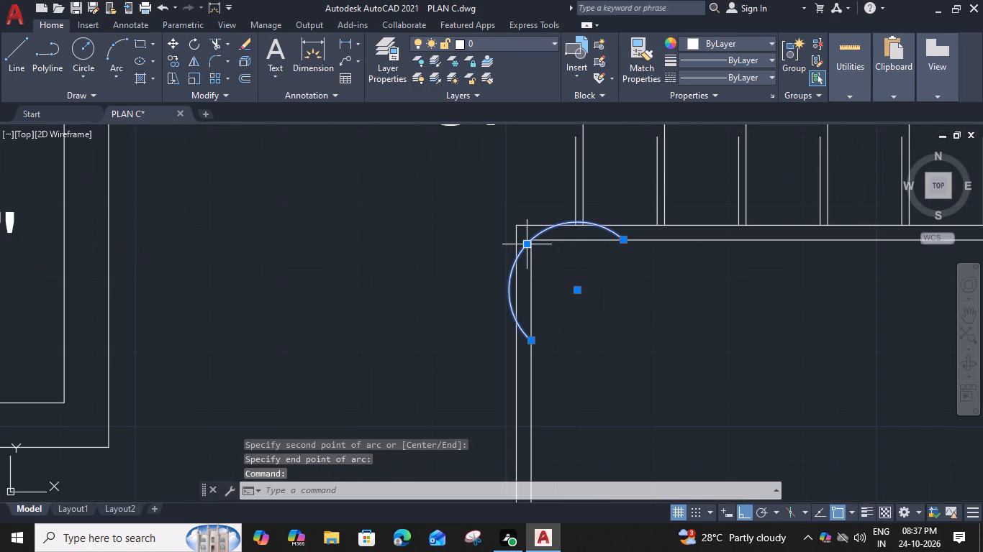
scroll(594, 224, "up", 1)
left_click(491, 412)
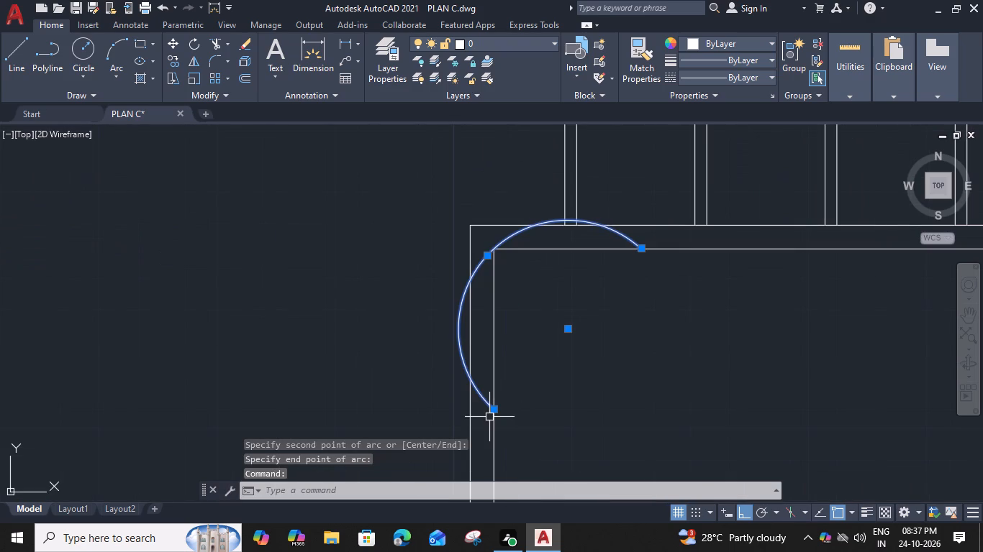
left_click(491, 395)
scroll(496, 259, "up", 1)
left_click(492, 241)
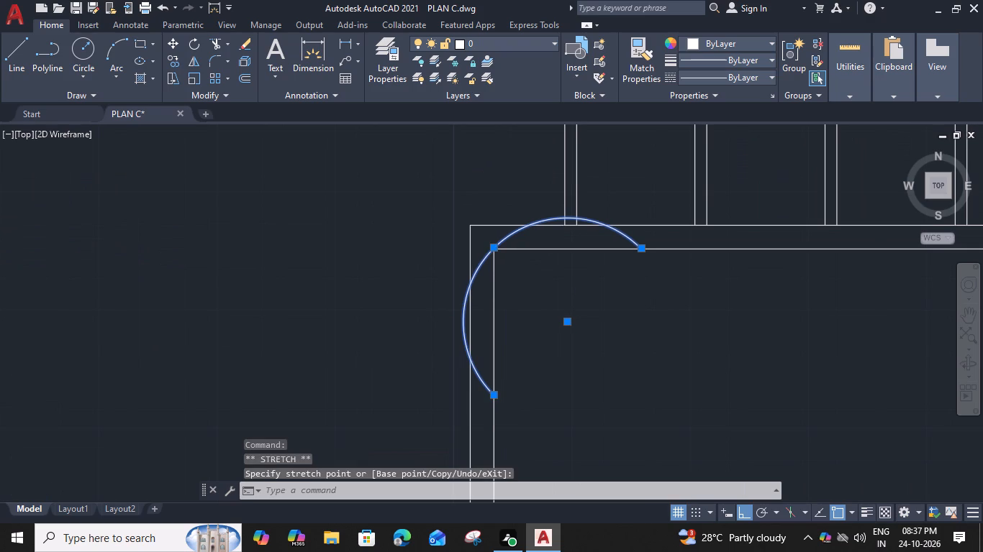
left_click(583, 330)
middle_click_drag(590, 342, 447, 271)
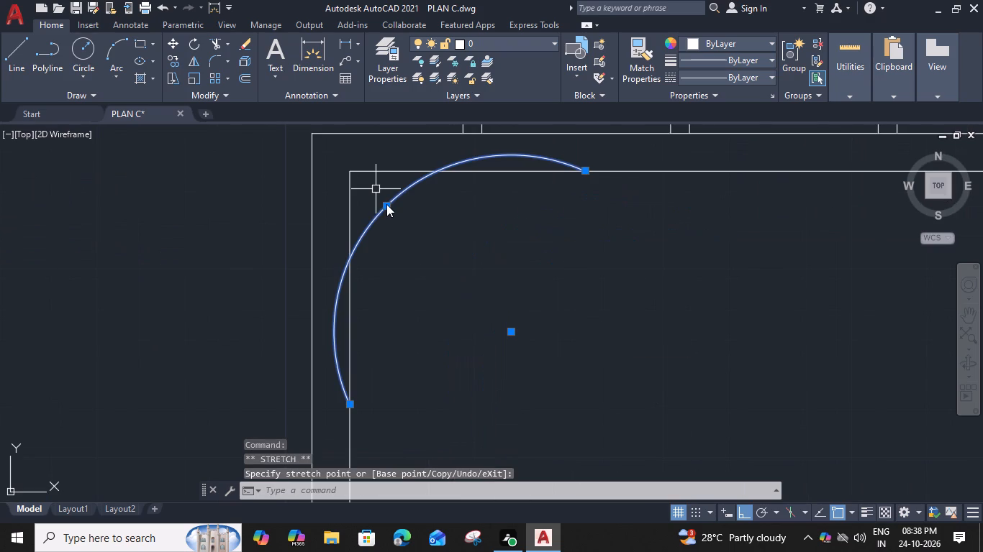
left_click(386, 204)
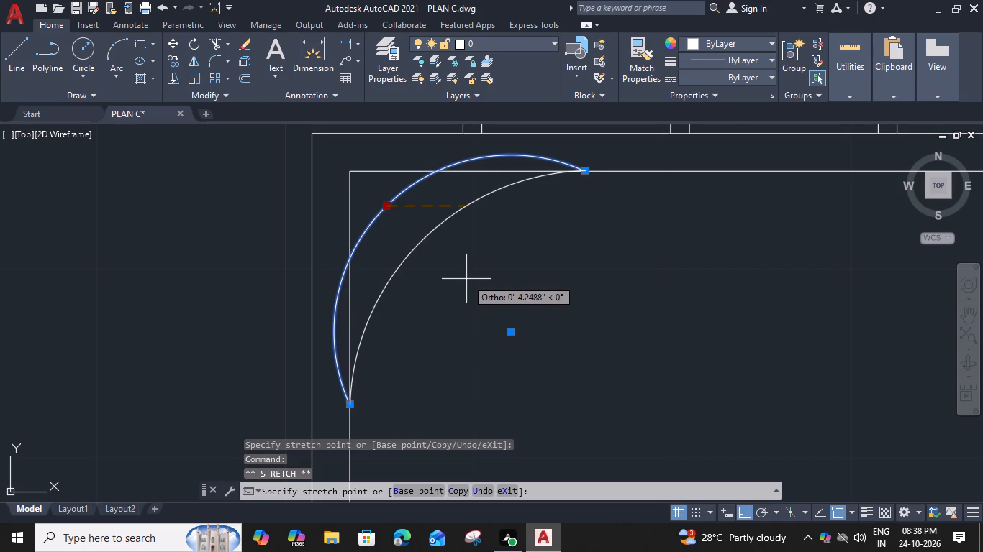
left_click(466, 279)
scroll(466, 279, "down", 2)
middle_click_drag(498, 328, 427, 302)
scroll(396, 241, "up", 1)
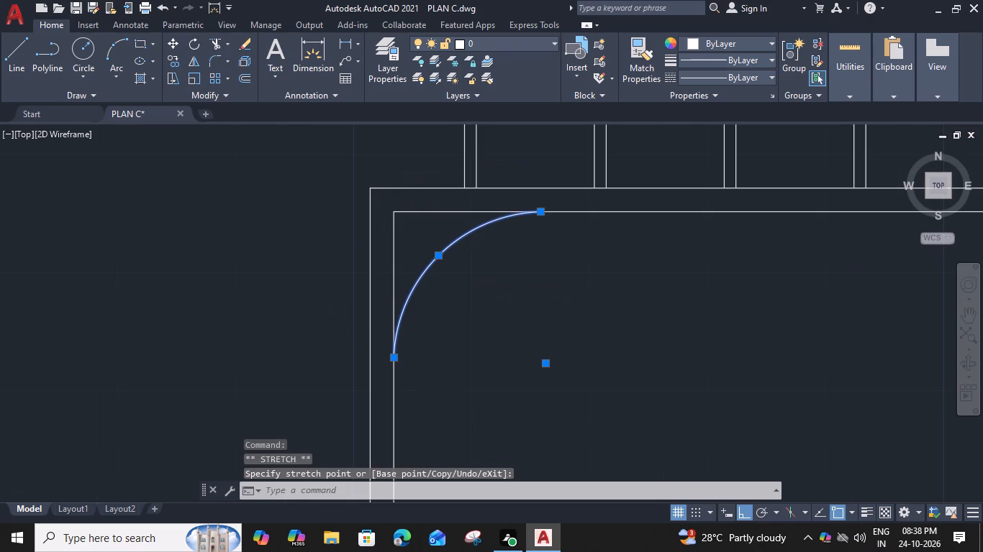
left_click(367, 238)
left_click(374, 247)
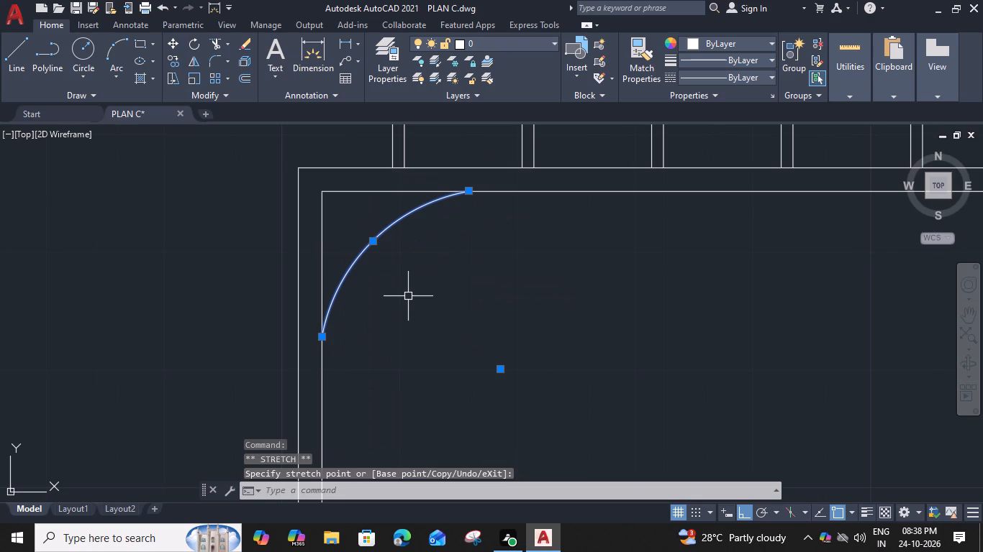
Offset the corner arc 3" outward for the outer stairwell edge.
type("O 3\"")
key("Return")
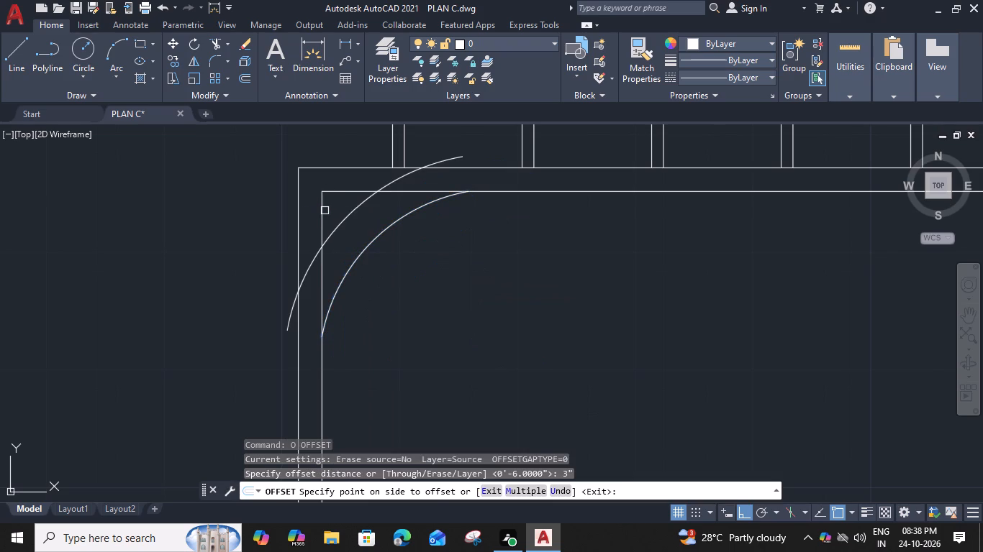
left_click(325, 211)
key("Escape")
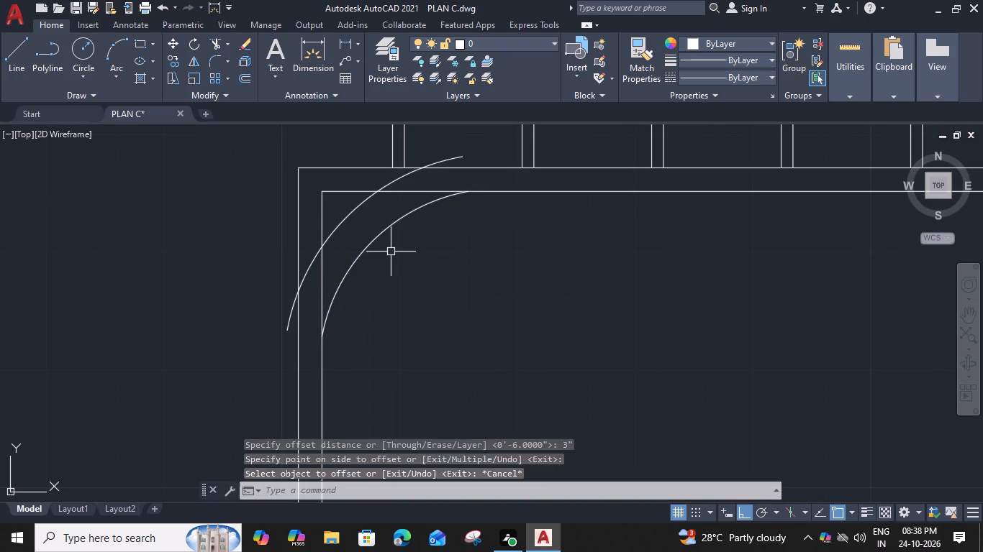
Trim the square northwest corner ends of the stairwell's inner and outer outlines that project beyond the outer arc.
type("TR")
key("space")
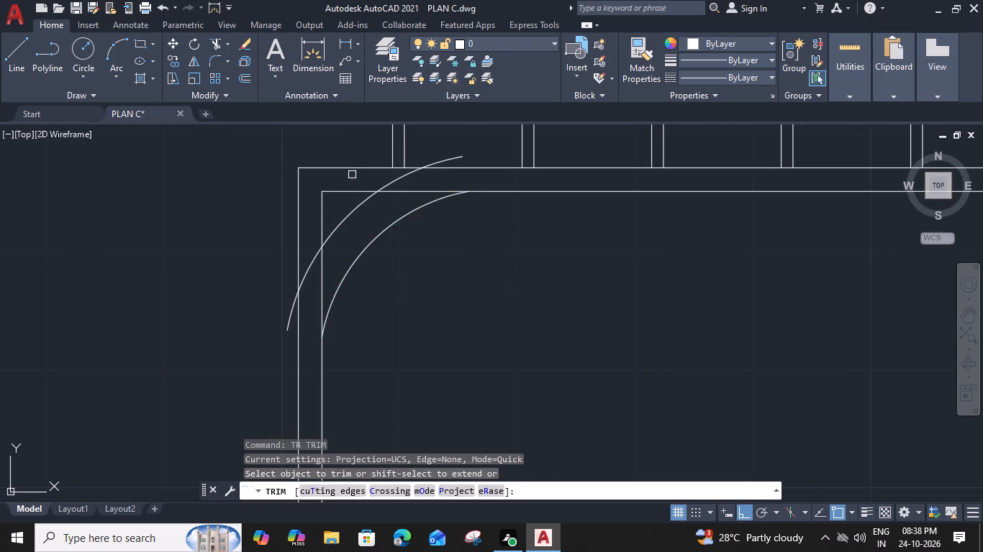
left_click(355, 168)
left_click(355, 194)
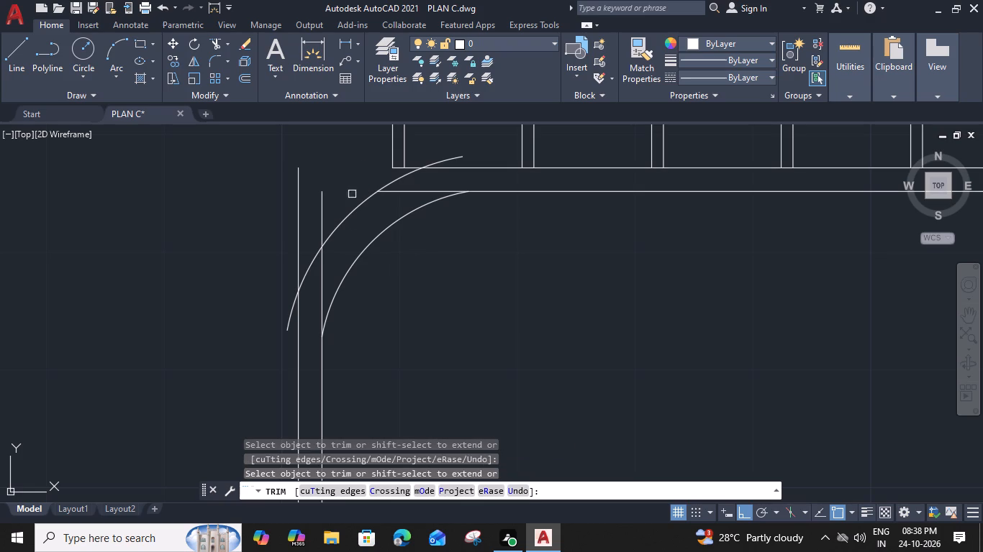
left_click(323, 208)
left_click(299, 208)
Extend the first tread's two lines to the outer arc, and trim the leftover north edge and the arc's overhanging north end.
left_click(393, 147, "shift")
left_click(403, 146, "shift")
scroll(399, 161, "up", 2)
left_click(397, 177, "shift")
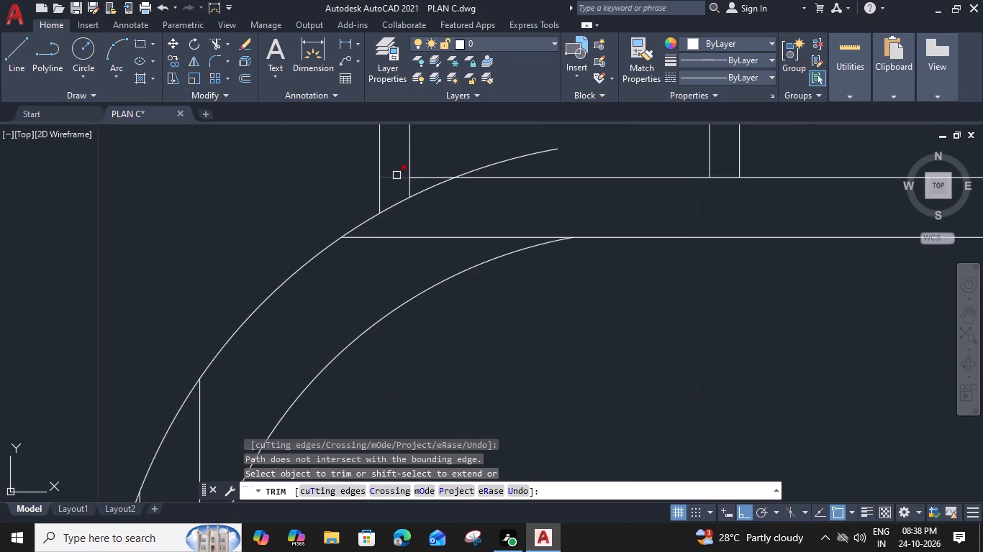
left_click(397, 175)
left_click(422, 177)
scroll(423, 176, "down", 1)
left_click(474, 166)
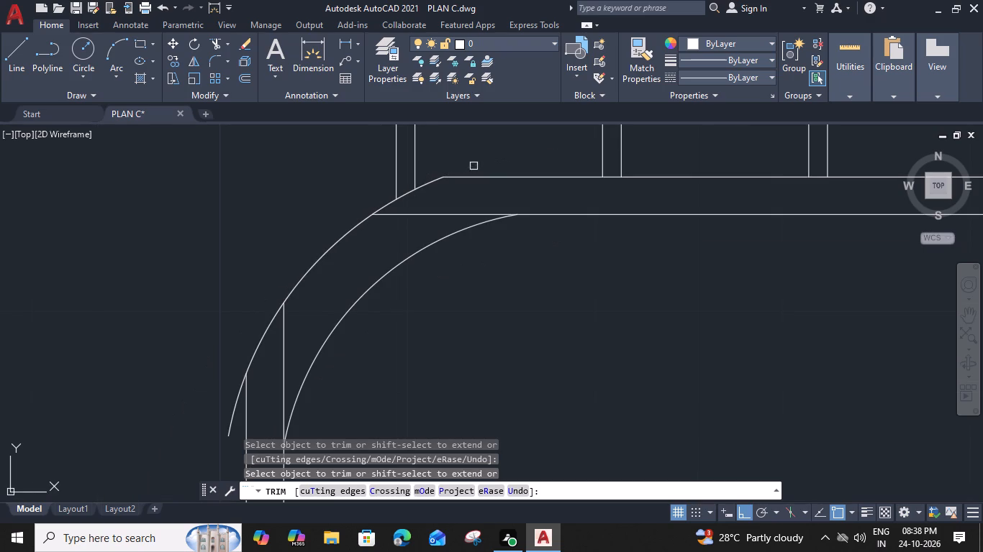
Trim the inner outline's leftover north and west segments lying between the two corner arcs.
left_click(403, 219)
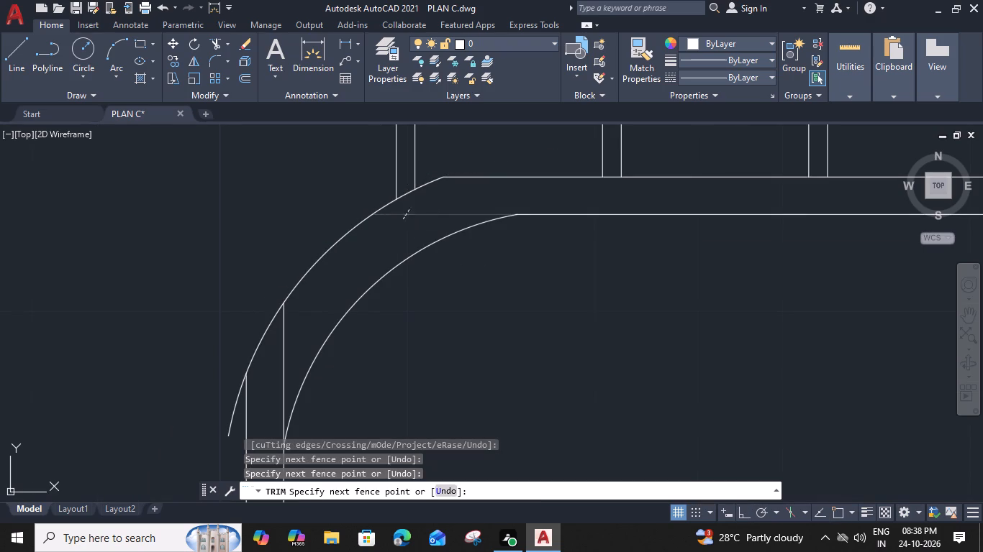
left_click(409, 209)
scroll(404, 232, "down", 2)
scroll(348, 287, "up", 2)
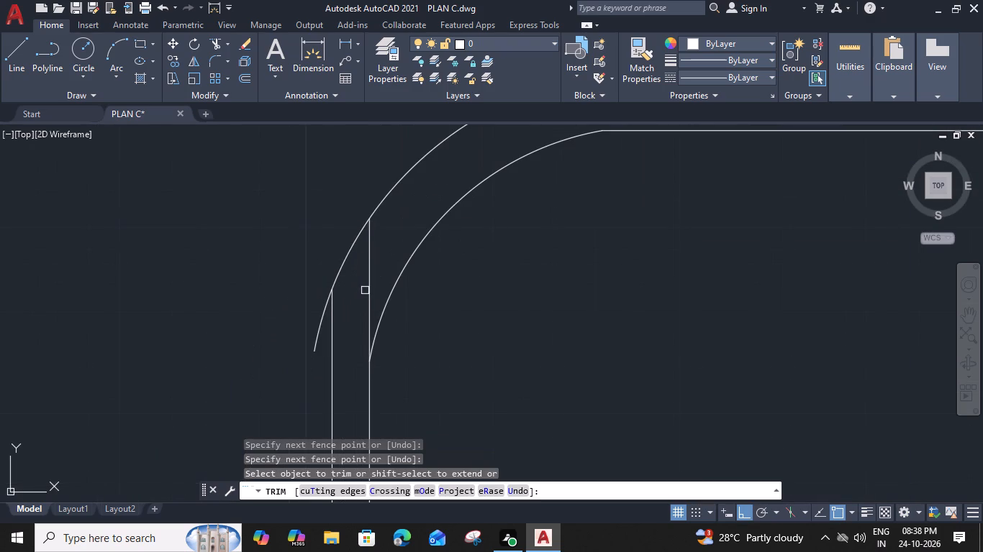
left_click(369, 293)
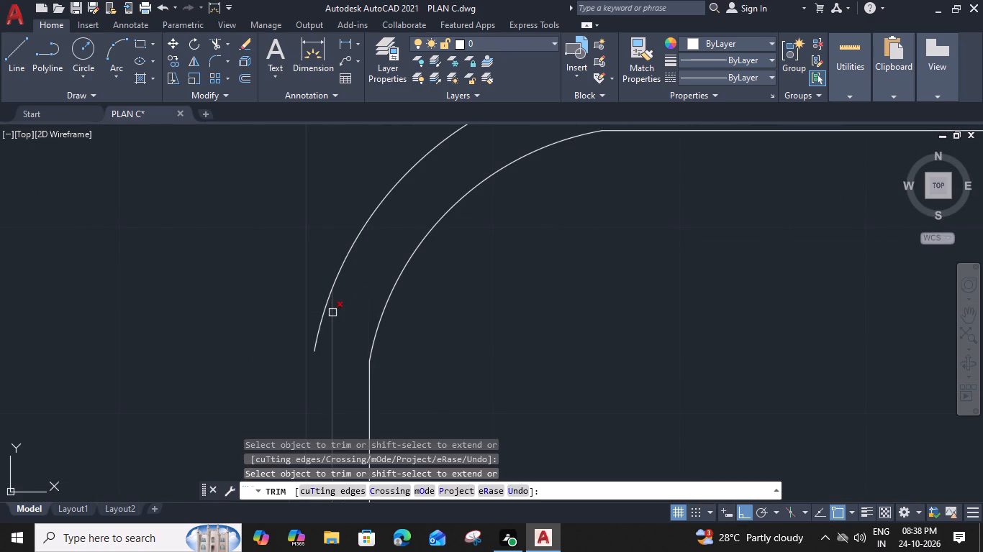
scroll(340, 310, "down", 2)
middle_click_drag(343, 309, 347, 225)
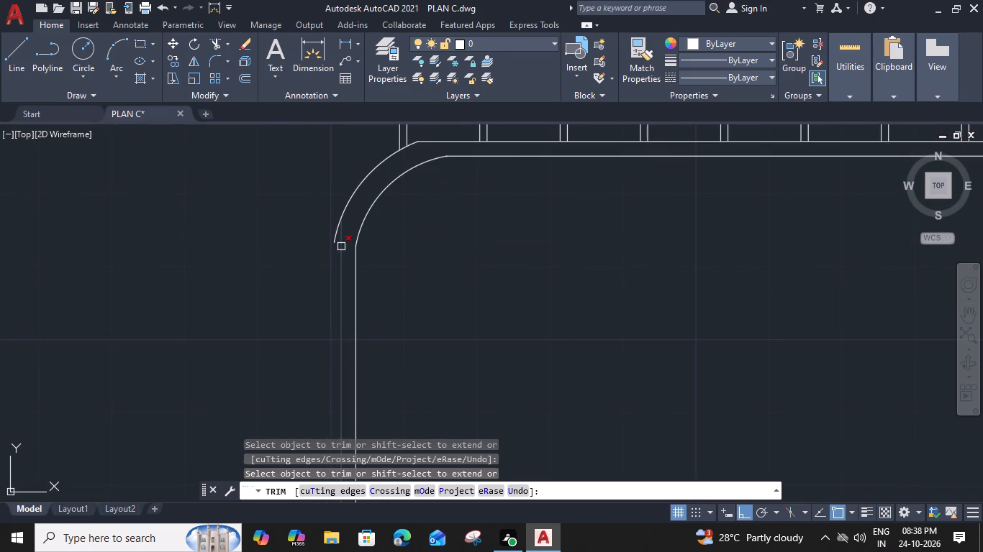
scroll(331, 240, "up", 3)
scroll(384, 242, "down", 2)
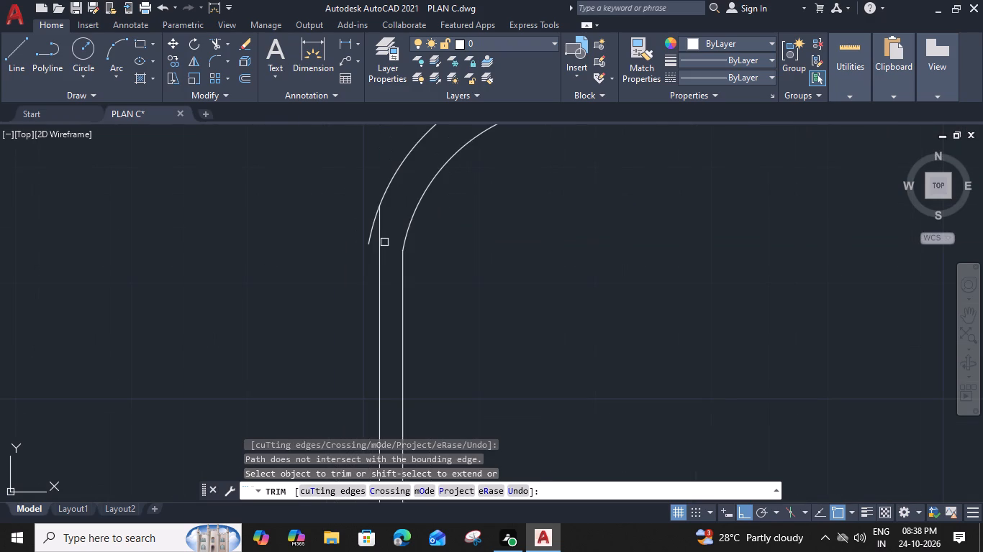
key("Escape")
Stretch the outer arc's lower end onto the stairwell's outer west line and trim the line's stub above it.
left_click(368, 241)
left_click(370, 243)
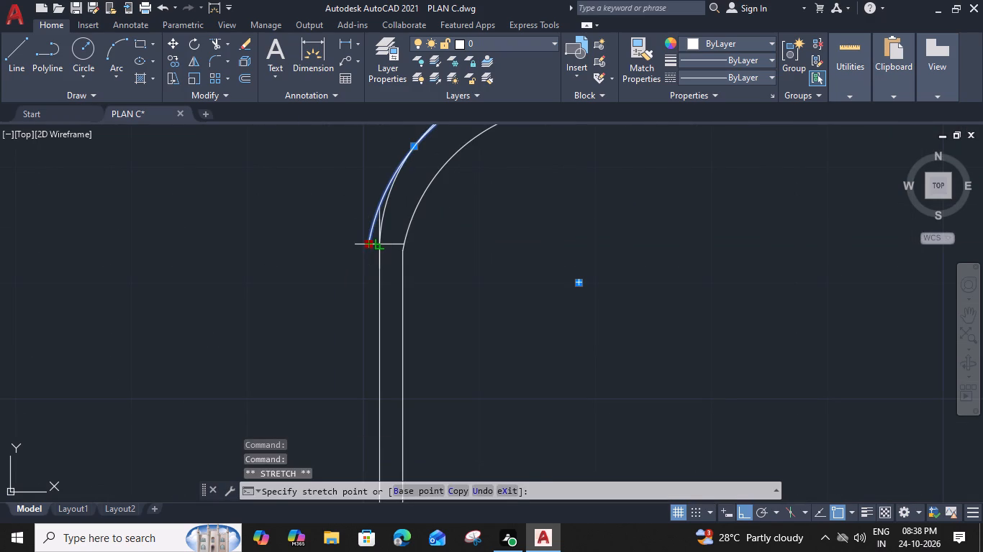
left_click(379, 247)
key("t")
key("r")
key("space")
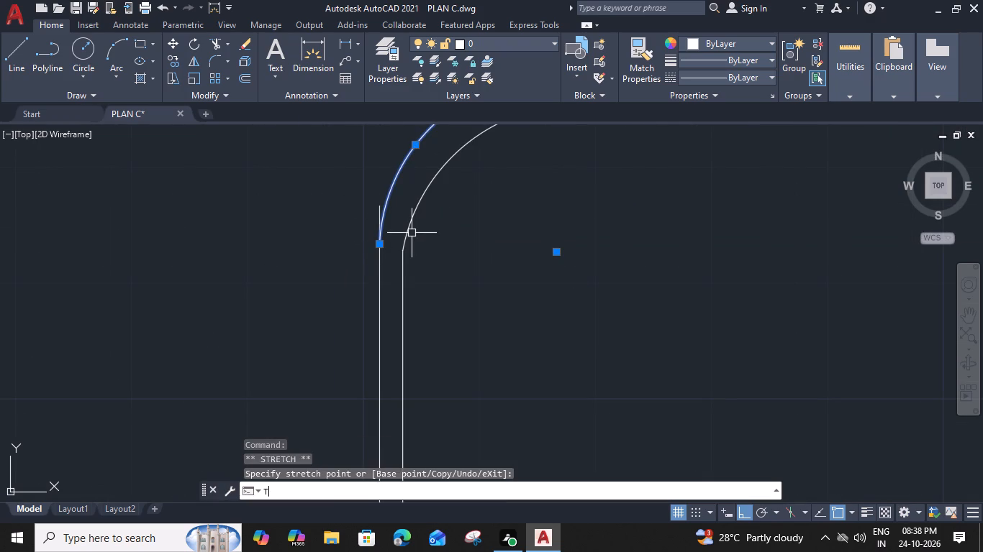
left_click(376, 209)
key("Escape")
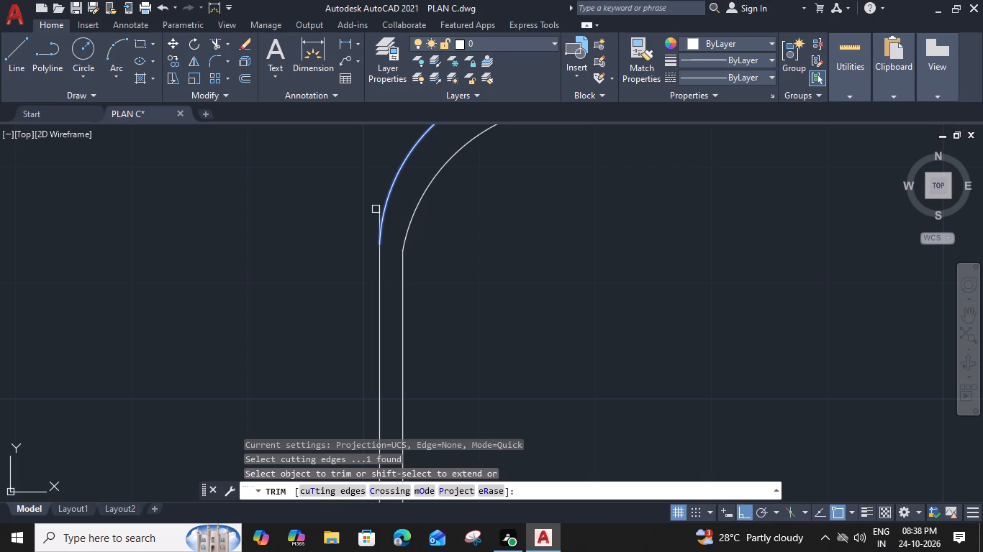
scroll(513, 165, "down", 3)
middle_click_drag(513, 175, 467, 225)
scroll(466, 193, "up", 4)
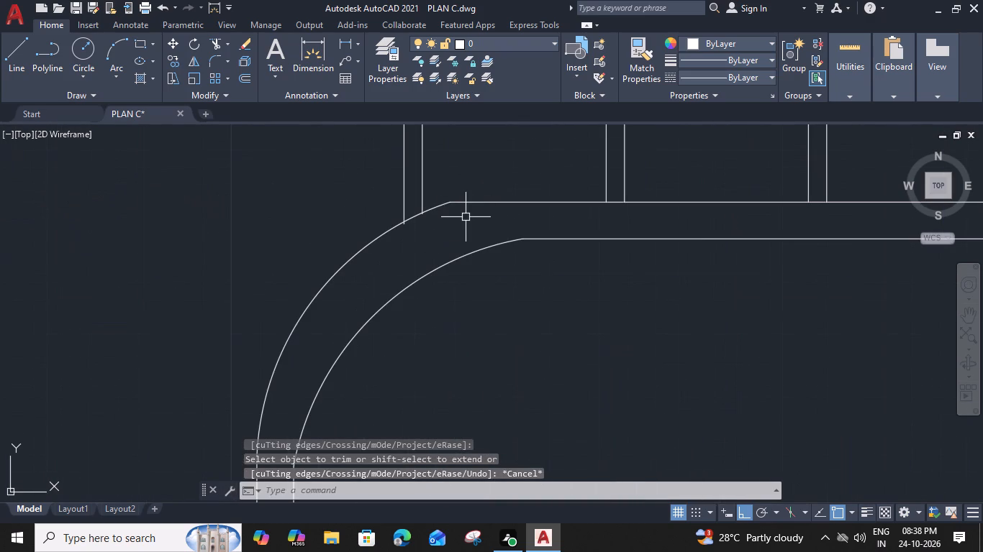
scroll(469, 287, "down", 4)
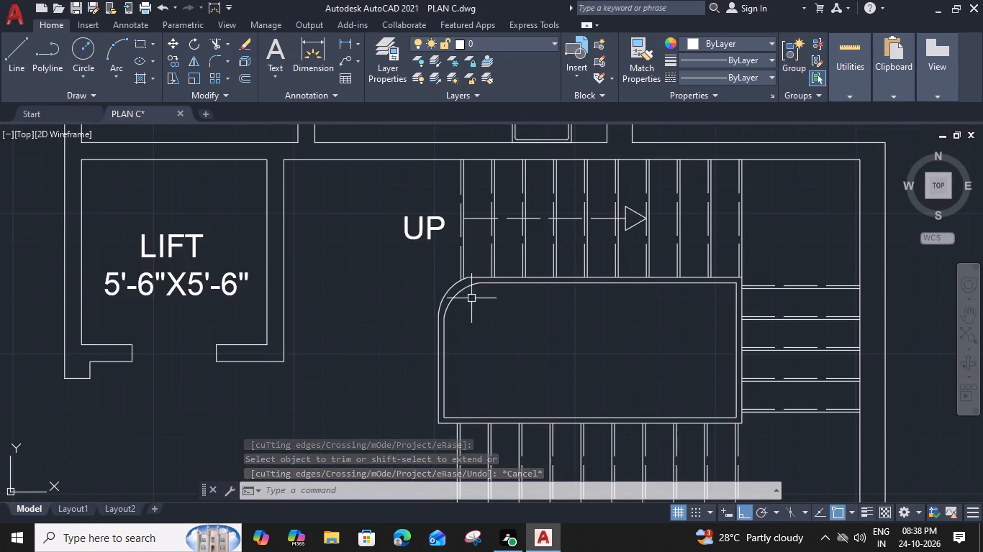
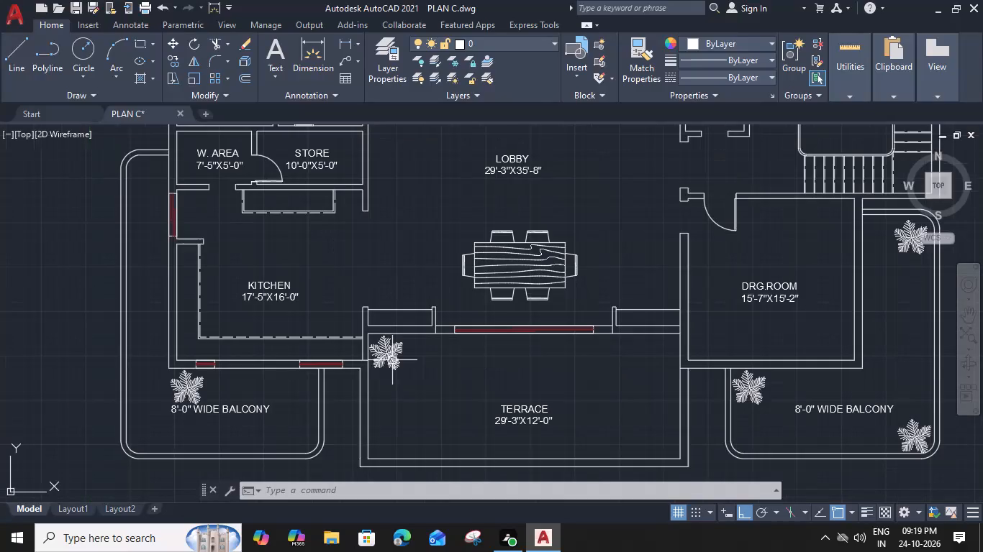
Copy the plant in the terrace's northwest corner to the terrace's southwest corner and to the west 8'-0" wide balcony's southwest area.
left_click(391, 351)
type("CO")
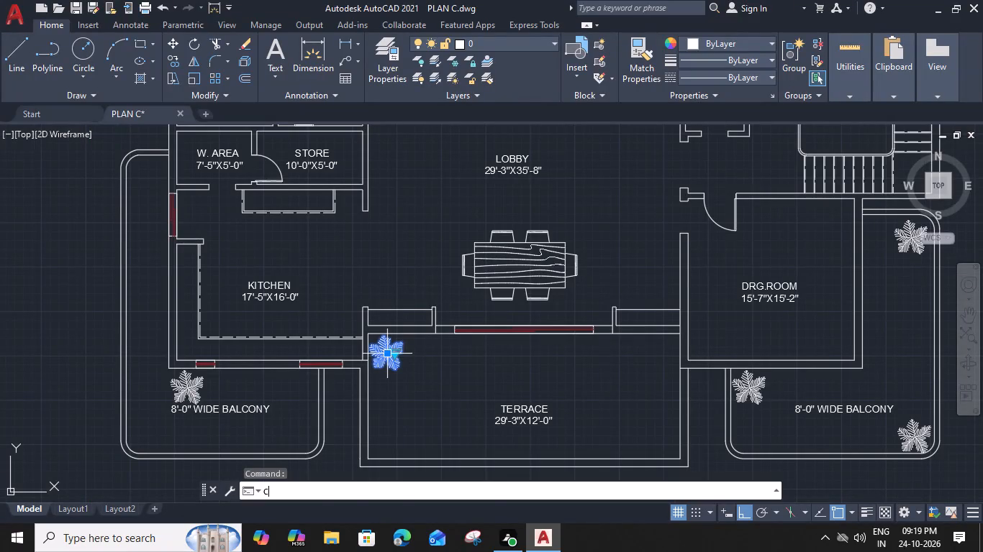
key("space")
left_click(375, 374)
middle_click_drag(381, 439, 379, 426)
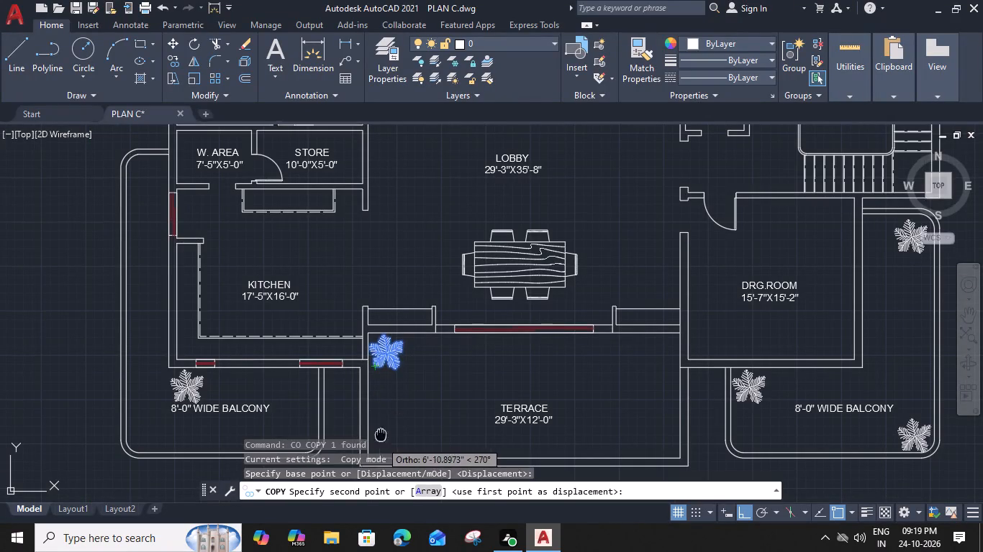
middle_click_drag(379, 426, 382, 337)
left_click(379, 349)
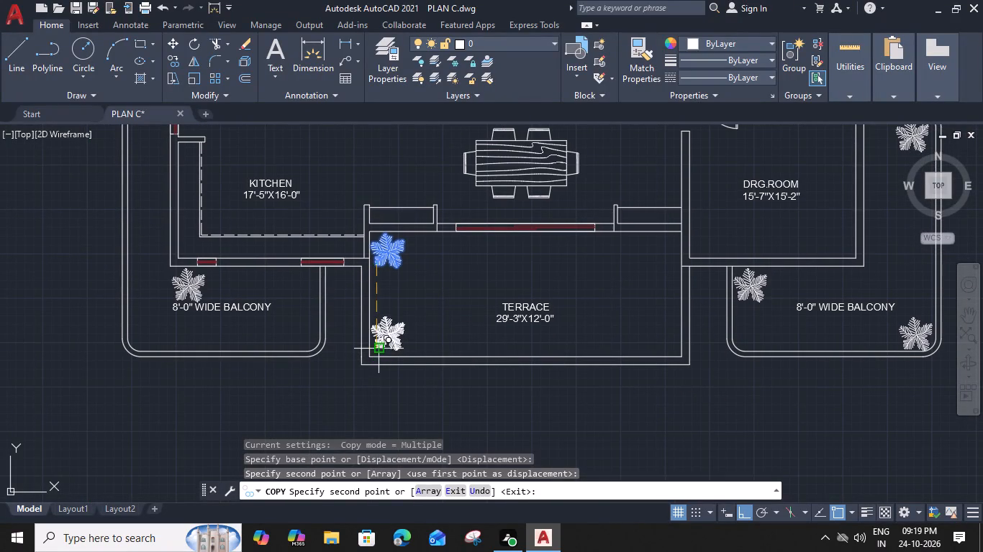
middle_click_drag(304, 324, 402, 344)
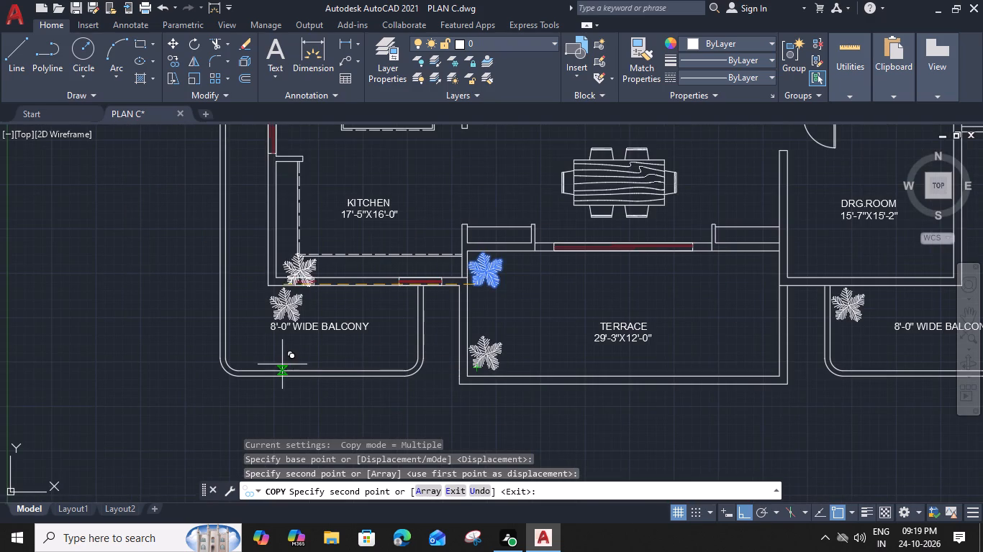
left_click(237, 357)
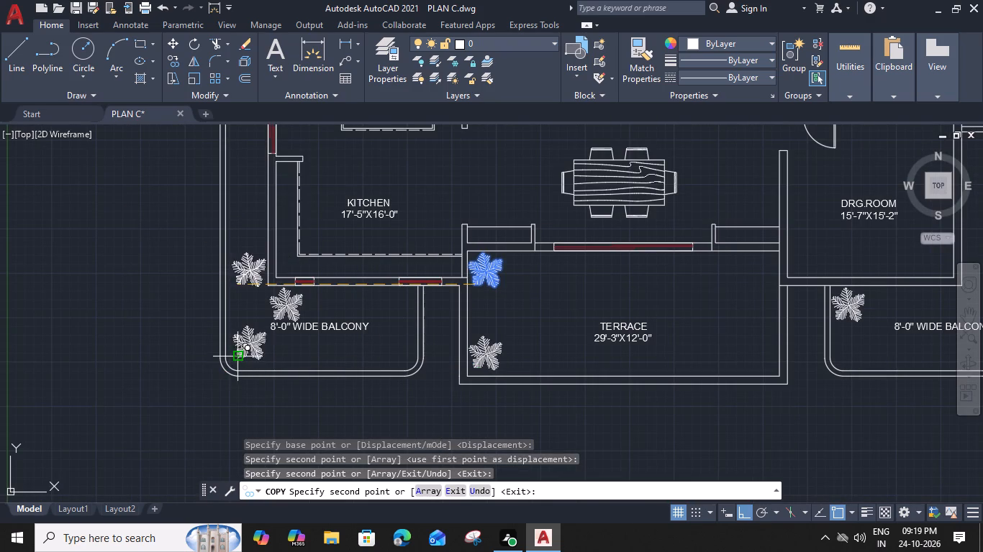
key("Escape")
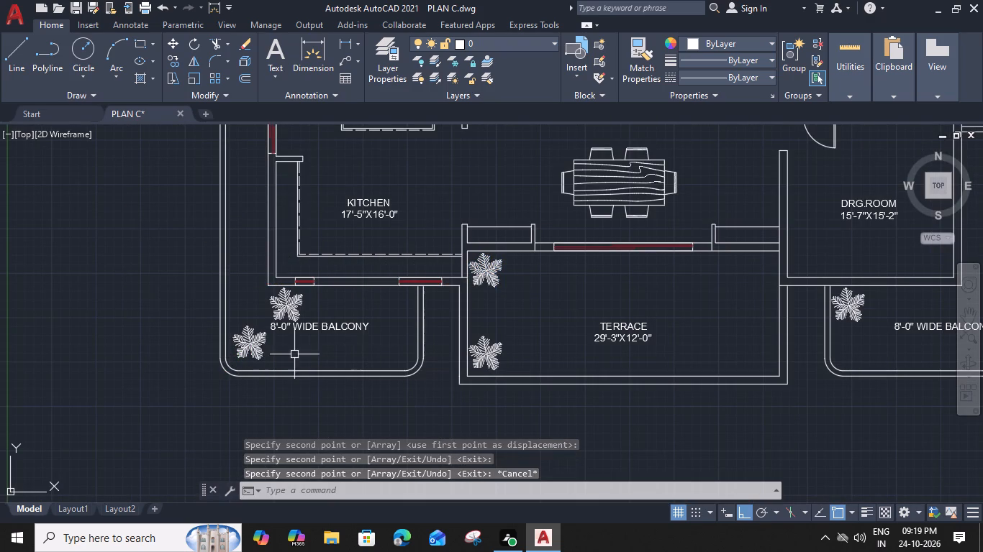
Move the balcony's new plant about 13'-10" east and slightly south, into the west balcony's southeast corner.
middle_click_drag(293, 354, 460, 342)
scroll(412, 337, "up", 1)
left_click(423, 332)
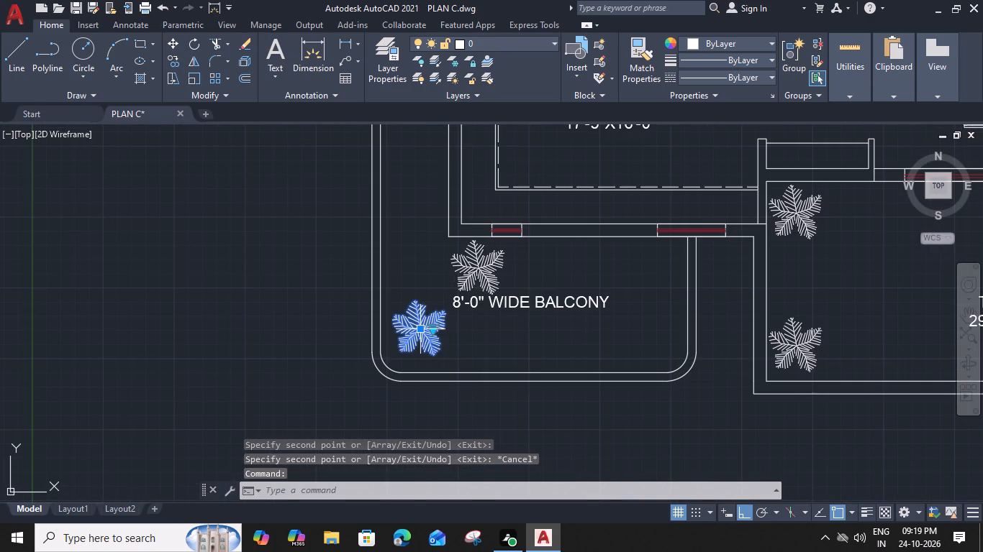
type("M")
key("space")
left_click(415, 300)
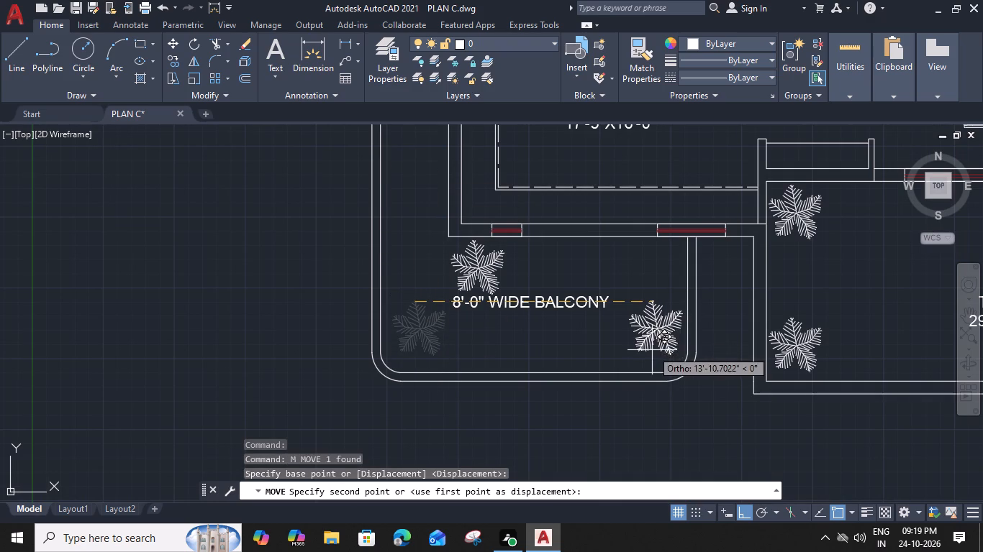
left_click(651, 331)
key("Escape")
scroll(652, 349, "up", 1)
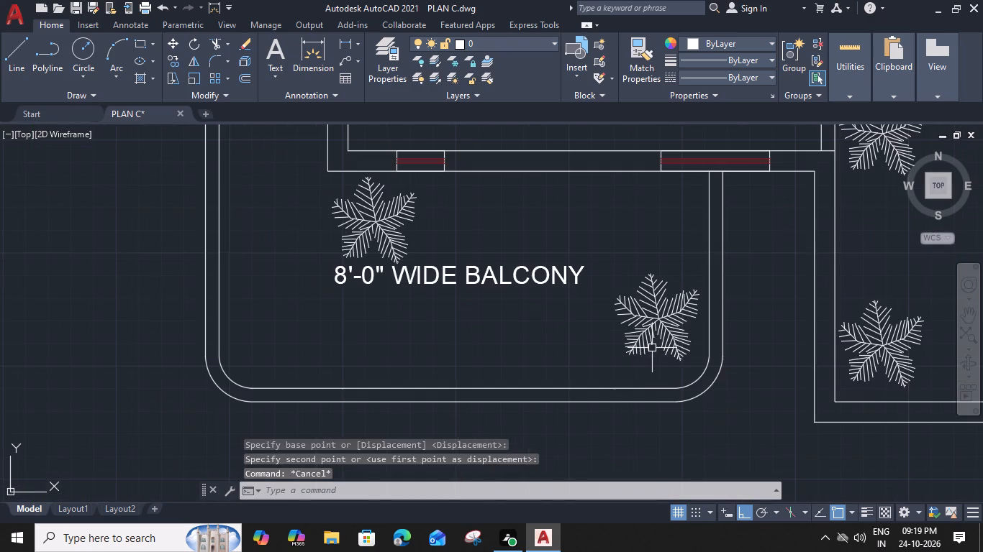
left_click(650, 345)
type("M")
key("space")
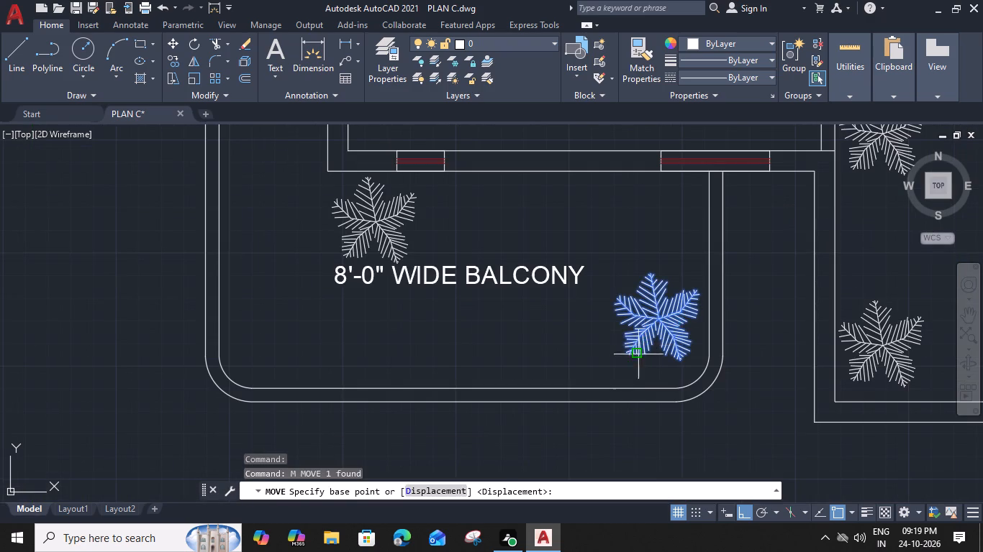
left_click(631, 358)
left_click(631, 379)
Offset the inner wall lines of the 15'-2"X10'-0" DRESS room 1" inward on all four sides, including both south and both east segments.
scroll(631, 358, "down", 2)
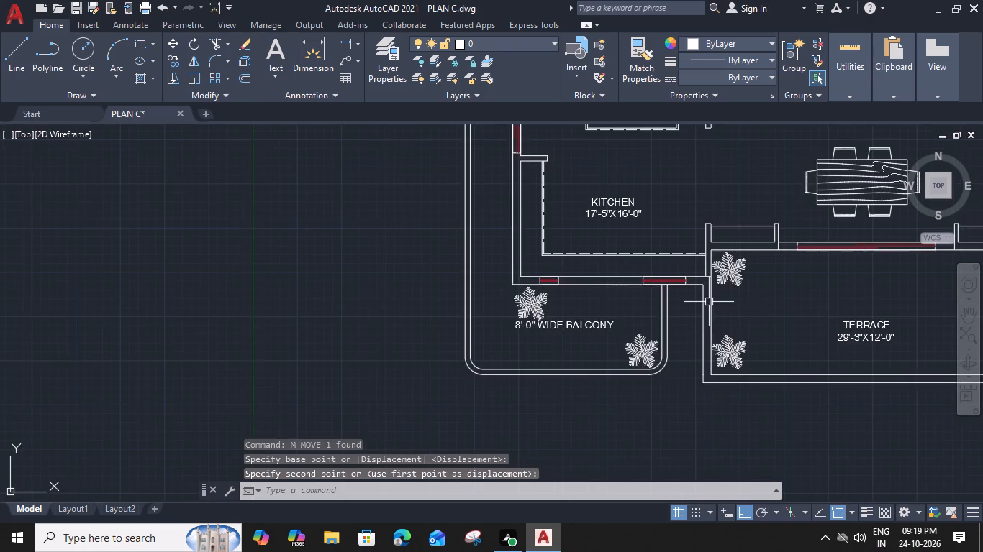
middle_click_drag(701, 304, 391, 346)
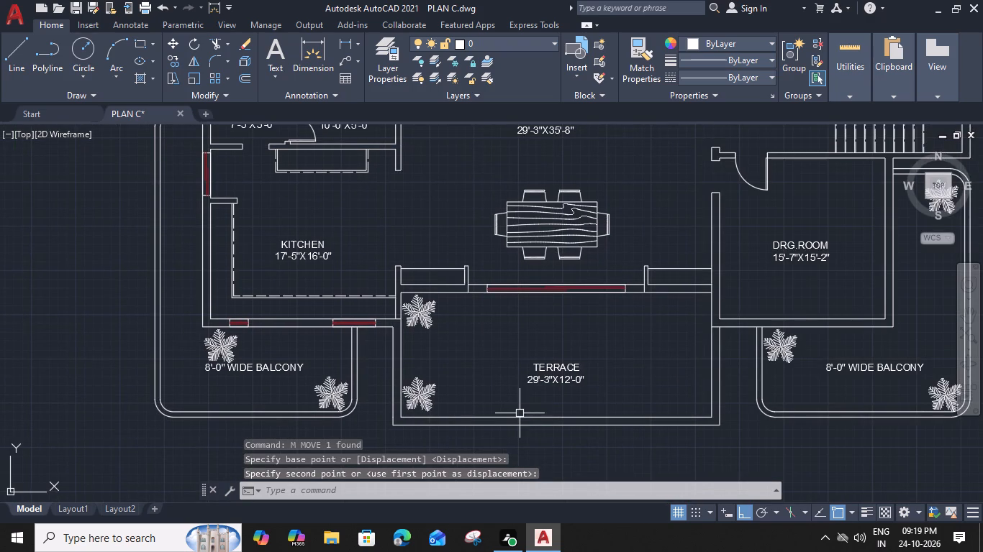
scroll(596, 349, "down", 2)
middle_click_drag(595, 346, 410, 397)
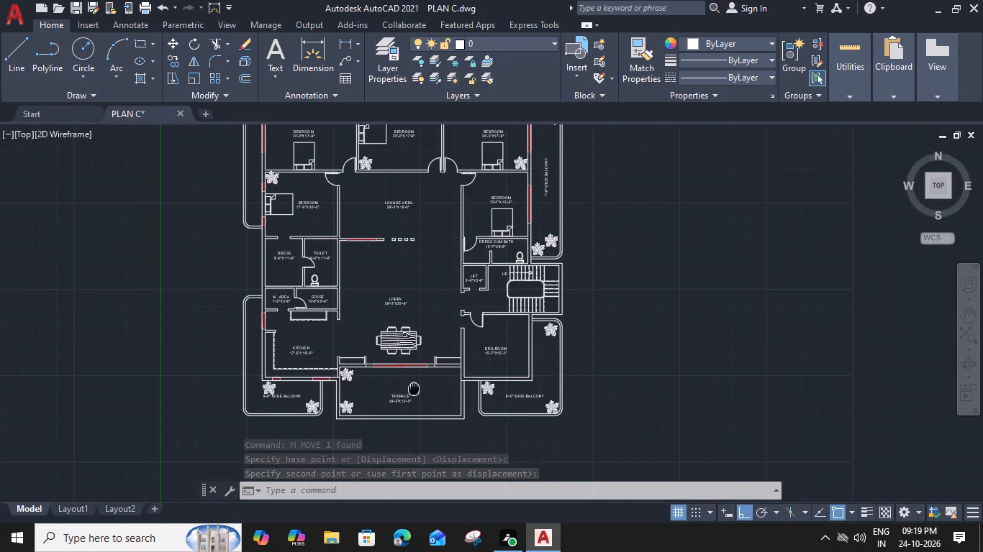
middle_click_drag(345, 170, 409, 313)
scroll(344, 229, "up", 2)
middle_click_drag(344, 224, 355, 276)
scroll(394, 221, "up", 1)
left_click(394, 221)
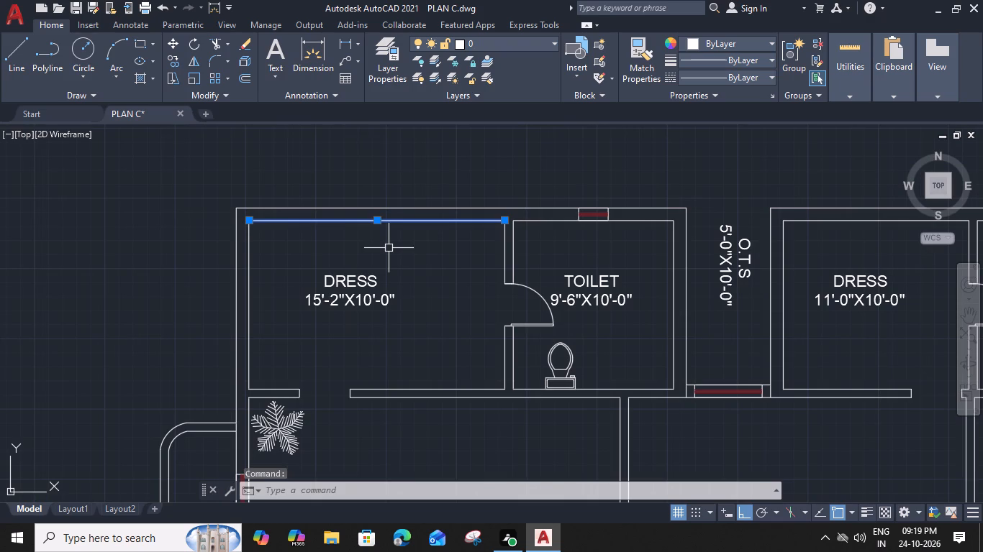
type("O 1\"")
key("Return")
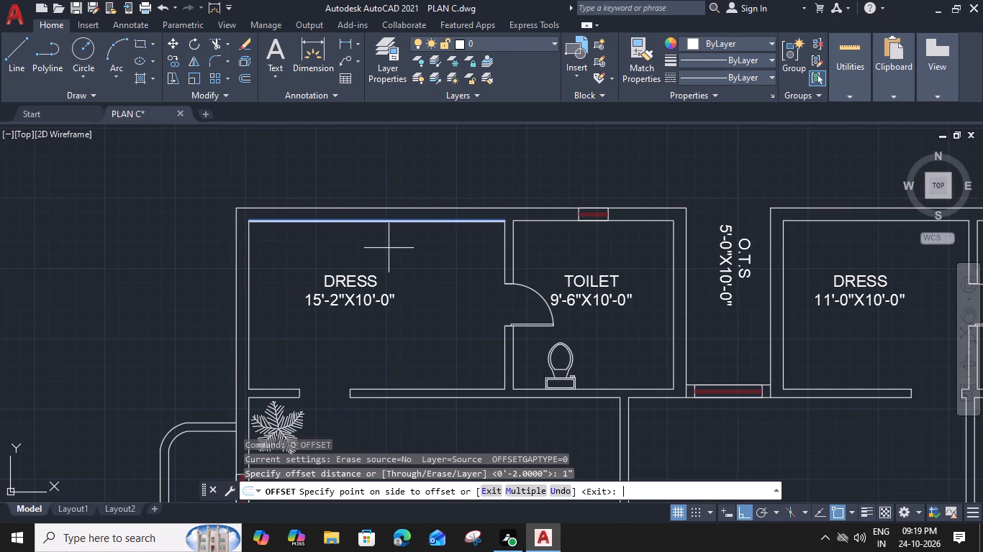
left_click(387, 260)
left_click(250, 249)
left_click(265, 252)
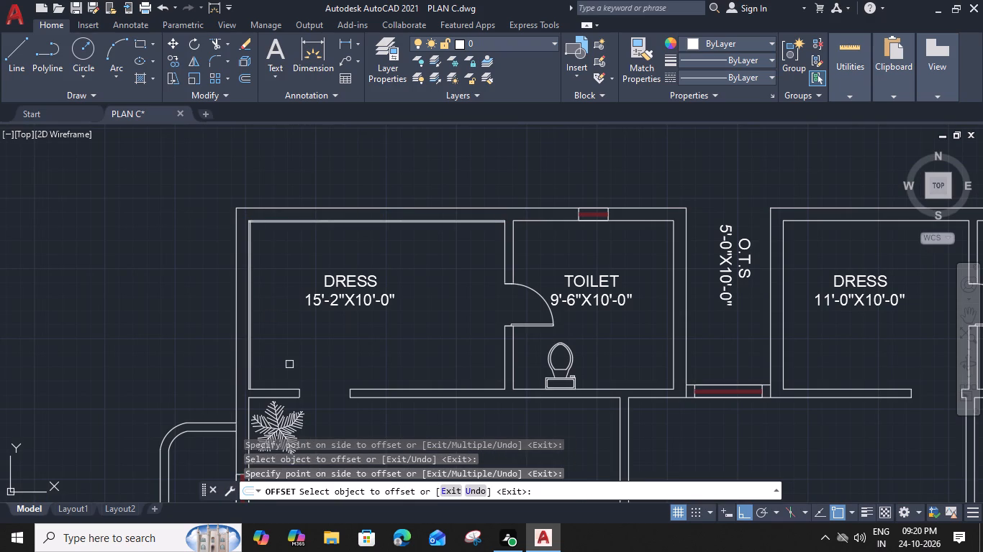
left_click(282, 387)
left_click(289, 363)
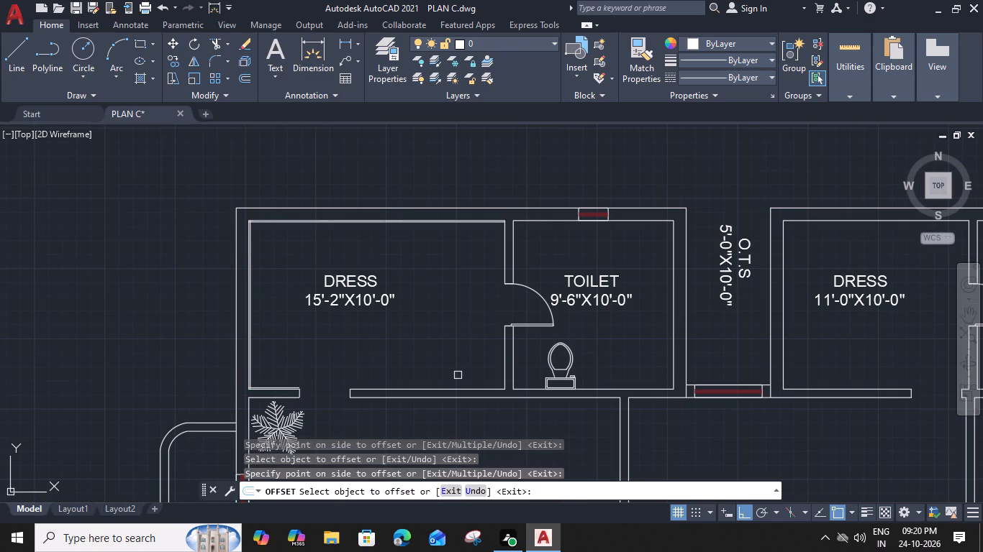
left_click(461, 390)
left_click(462, 374)
left_click(504, 369)
left_click(465, 362)
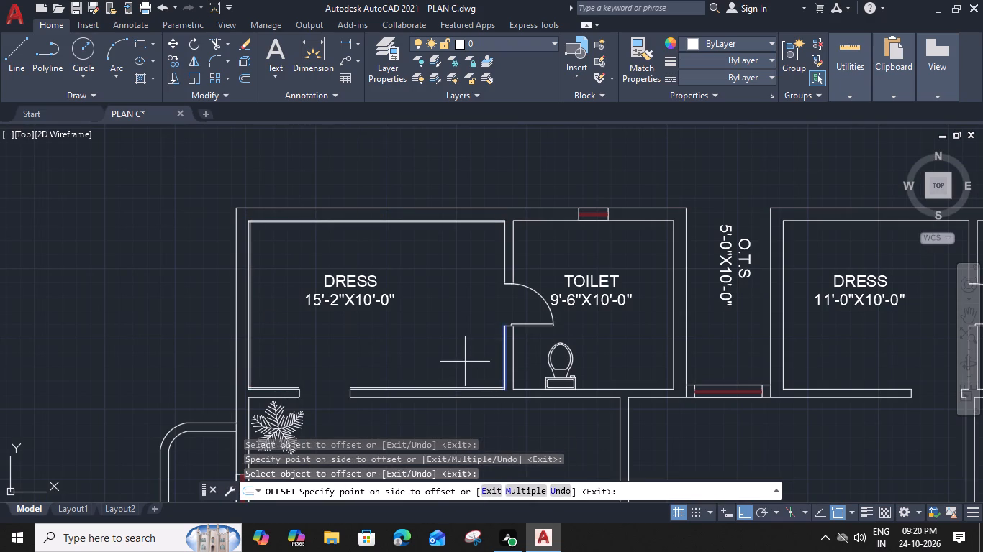
left_click(504, 252)
left_click(474, 262)
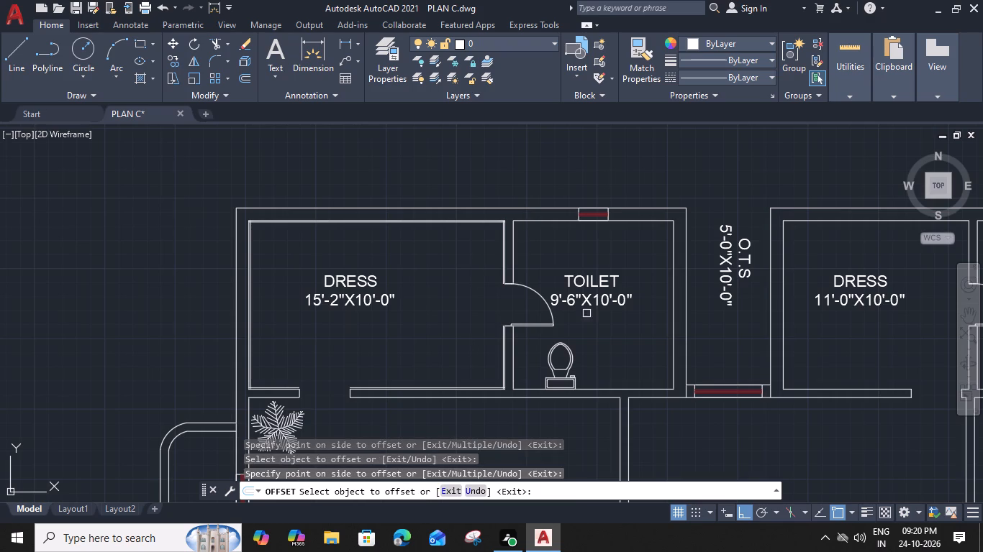
Offset the north, west and south inner wall lines of the 11'-0"X10'-0" DRESS room 1" inward.
middle_click_drag(587, 313, 127, 289)
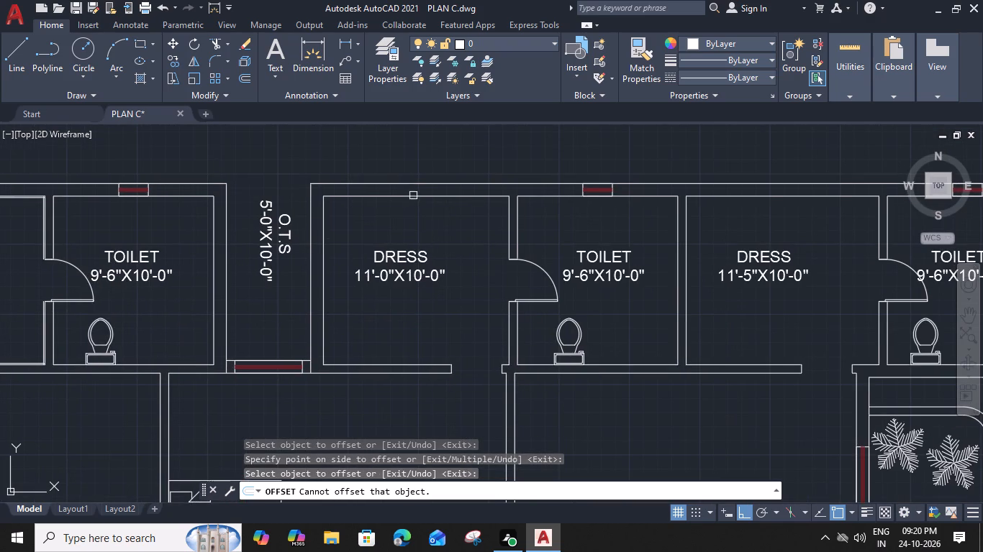
left_click(413, 195)
left_click(412, 222)
left_click(326, 229)
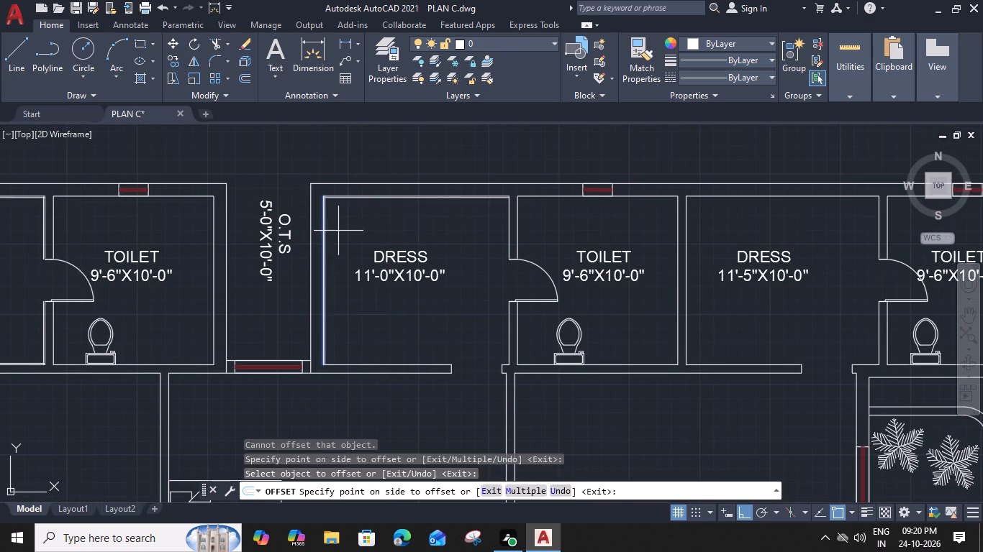
left_click(343, 232)
left_click(370, 365)
left_click(376, 332)
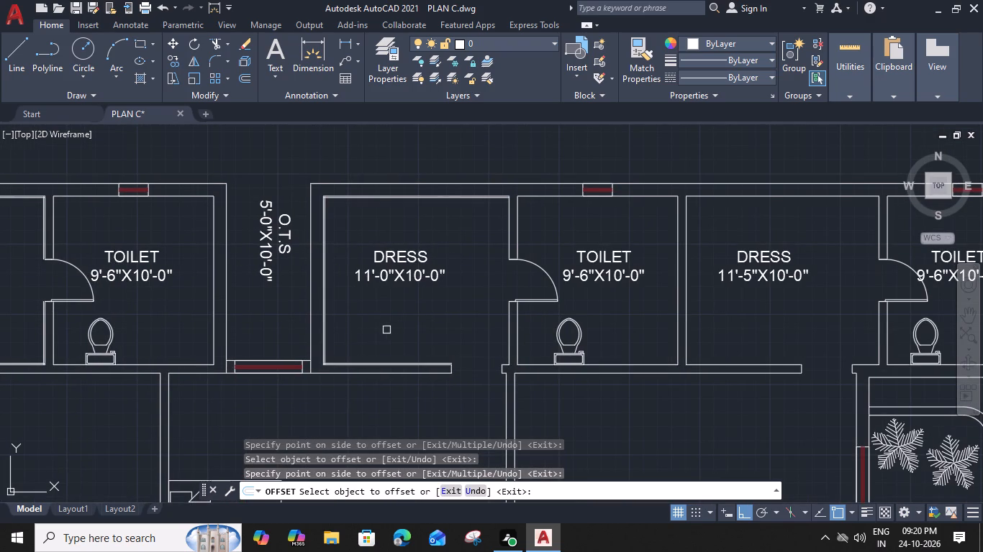
Offset the north and west inner wall lines of the 11'-5"X10'-0" DRESS room 1" inward.
scroll(394, 330, "down", 1)
middle_click_drag(522, 319, 326, 315)
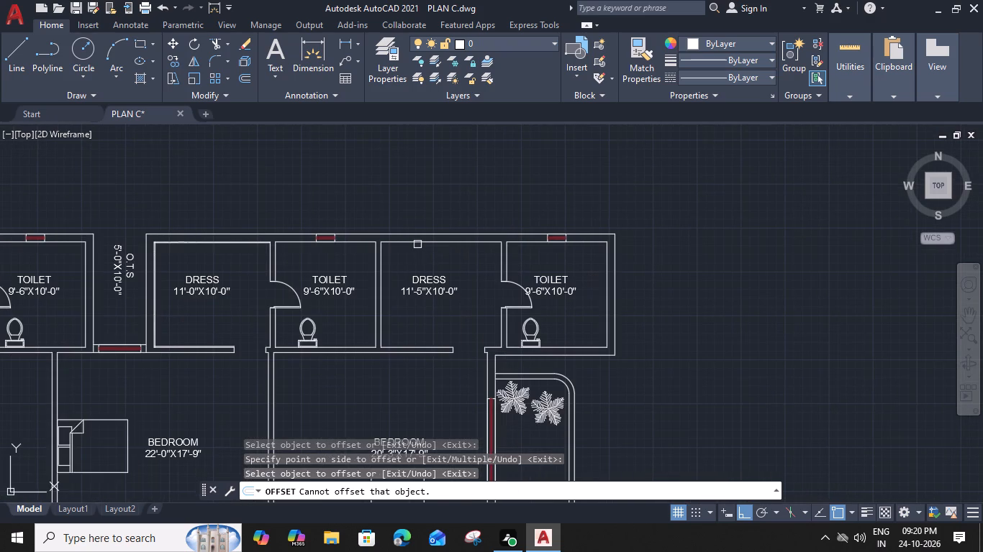
left_click(417, 244)
left_click(423, 267)
left_click(380, 282)
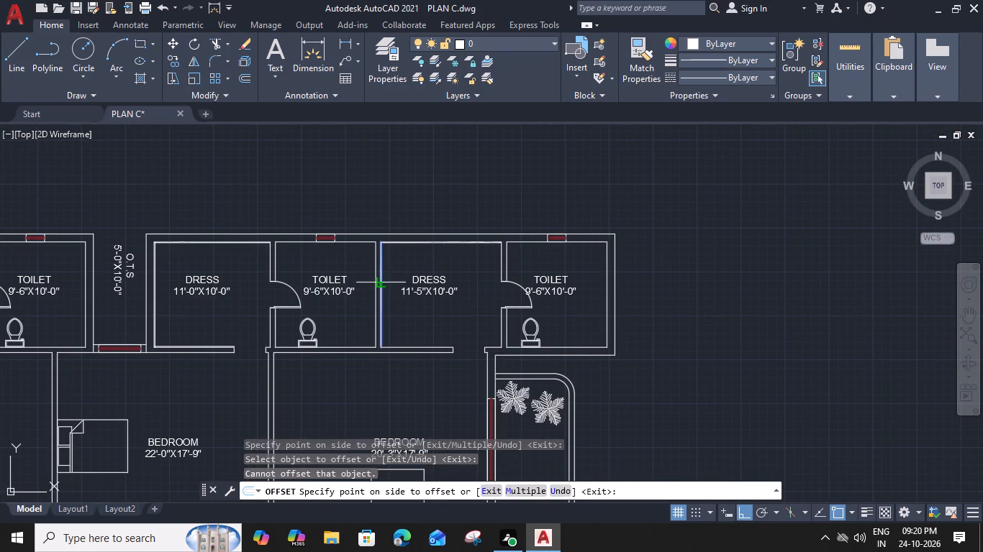
left_click(406, 287)
Offset the south wall, partition and west wall lines of the DRESS CUM BATH's dressing side 1" inward.
scroll(421, 339, "down", 1)
middle_click_drag(424, 340, 434, 142)
middle_click_drag(434, 386, 435, 386)
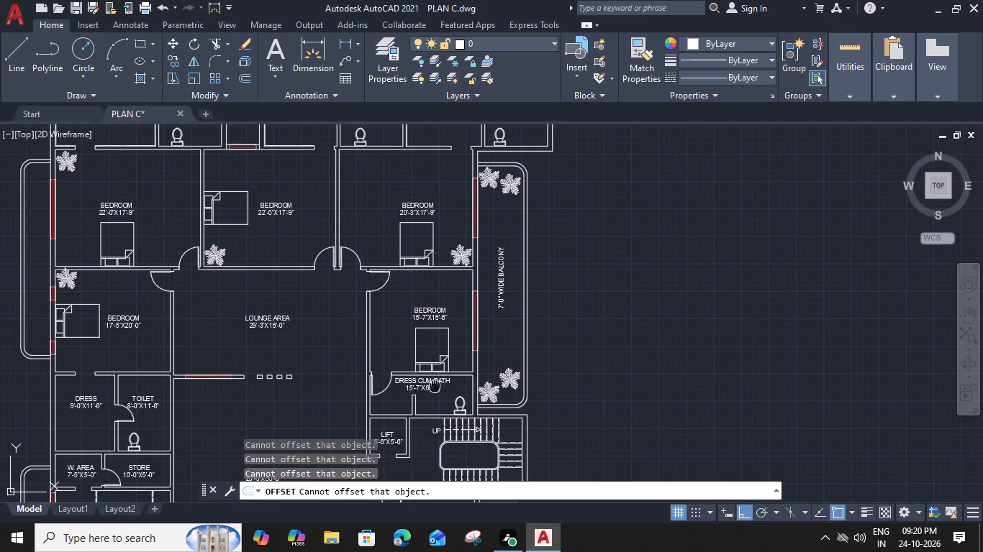
middle_click_drag(435, 386, 457, 318)
scroll(404, 359, "up", 3)
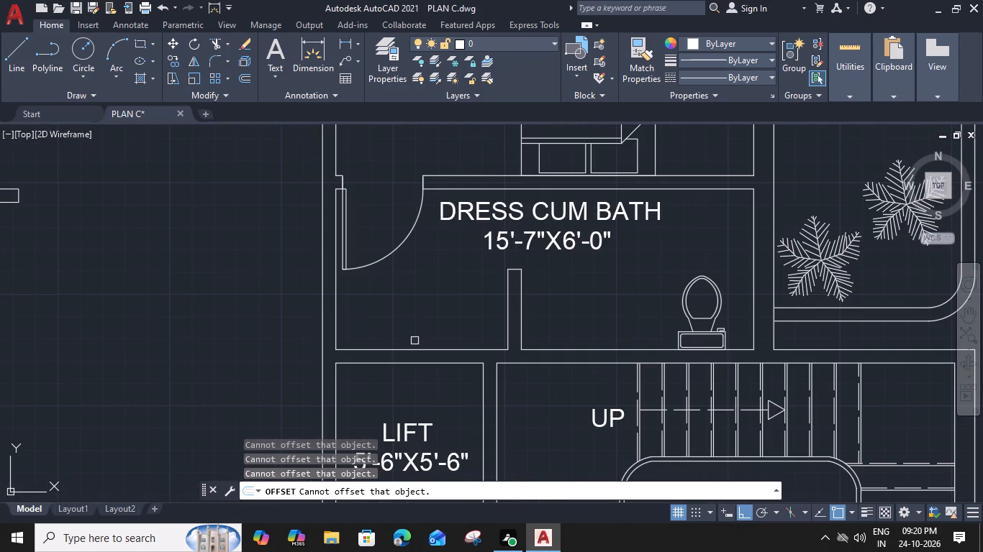
left_click(416, 349)
left_click(419, 323)
left_click_drag(507, 326, 495, 326)
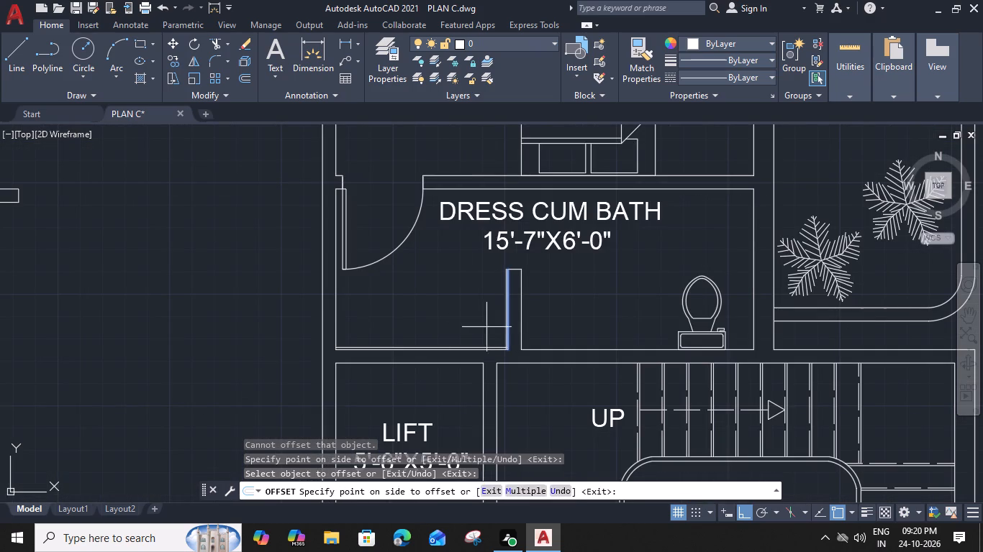
left_click(443, 327)
left_click(335, 313)
left_click(381, 318)
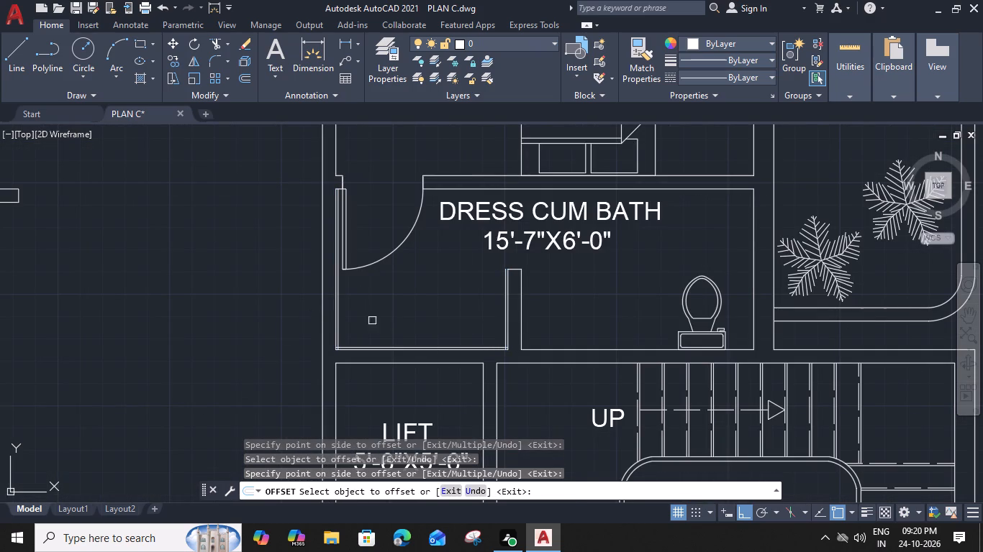
Offset the west, south, lower east and northwest wall lines of the 9'-0"X11'-6" DRESS room 1" inward.
middle_click_drag(223, 340, 667, 308)
scroll(164, 313, "down", 2)
middle_click_drag(142, 313, 170, 313)
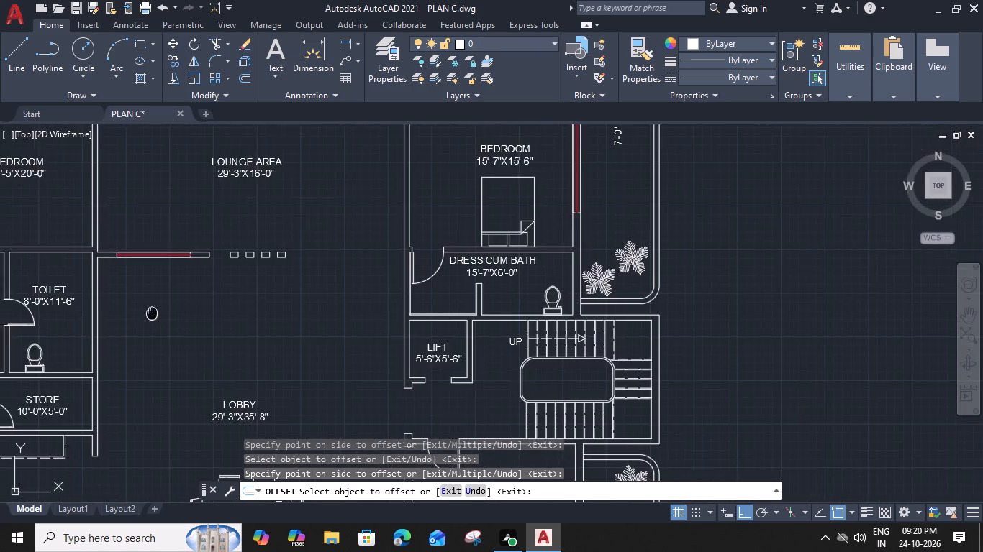
middle_click_drag(170, 313, 605, 311)
scroll(387, 338, "up", 2)
left_click(340, 323)
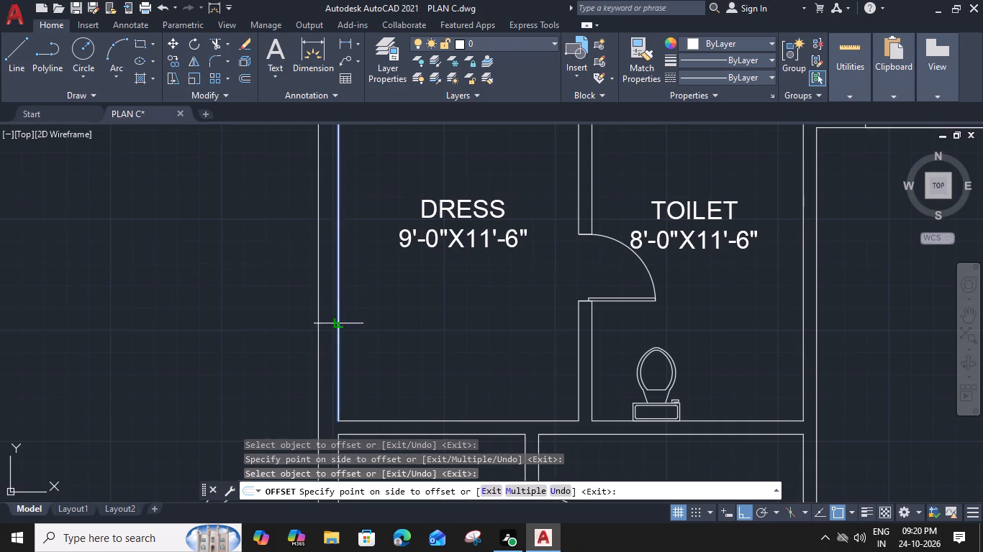
left_click(371, 327)
left_click(409, 420)
left_click(413, 394)
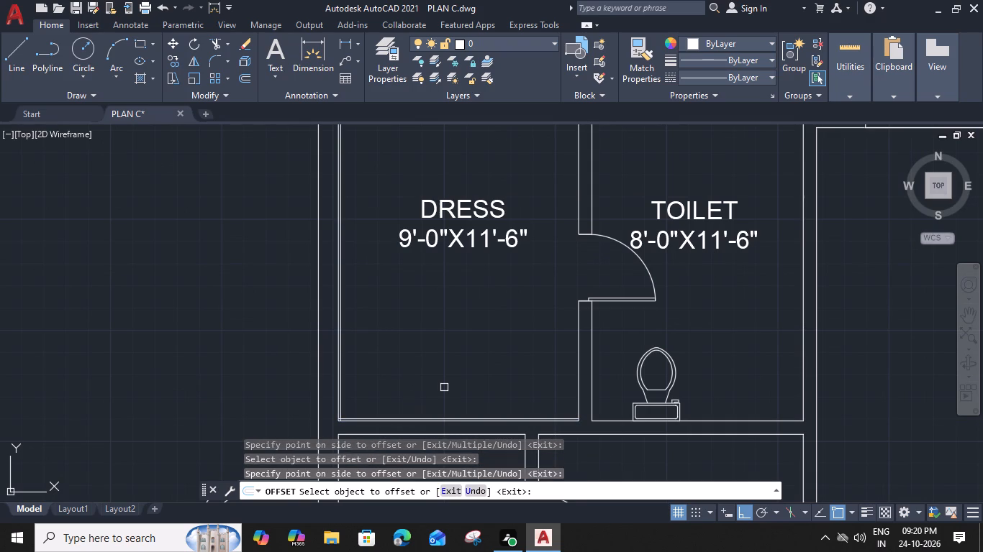
left_click(577, 375)
left_click(493, 372)
scroll(435, 305, "down", 1)
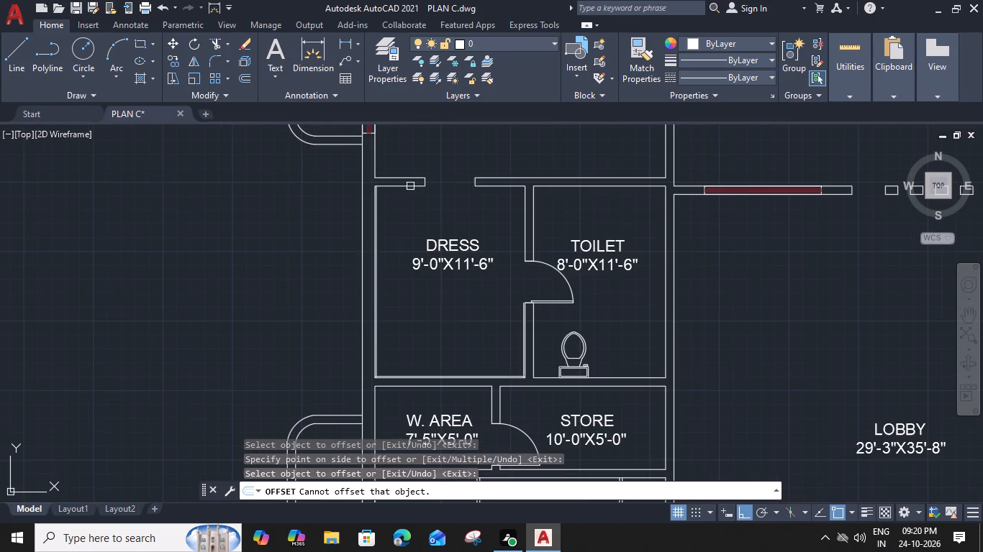
left_click(409, 187)
left_click(400, 237)
key("Escape")
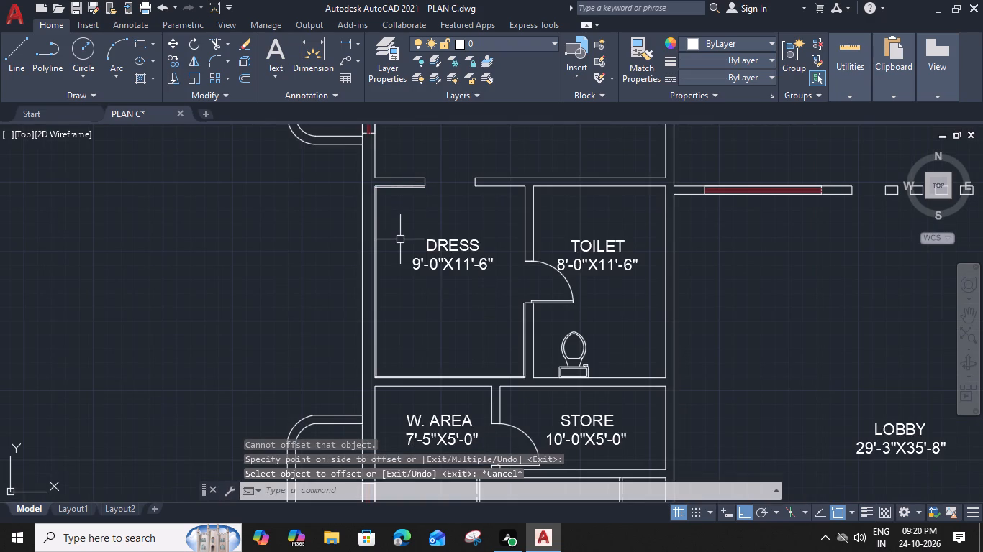
Offset the inner west and south wardrobe lines of the 9'-0"X11'-6" DRESS room 2' into the room.
scroll(393, 249, "up", 3)
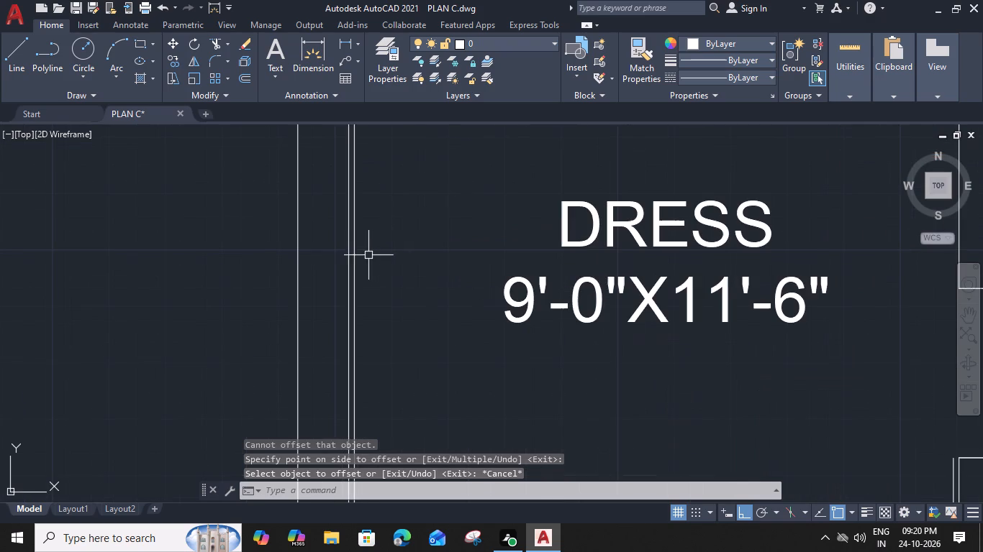
left_click(355, 259)
type("O 2")
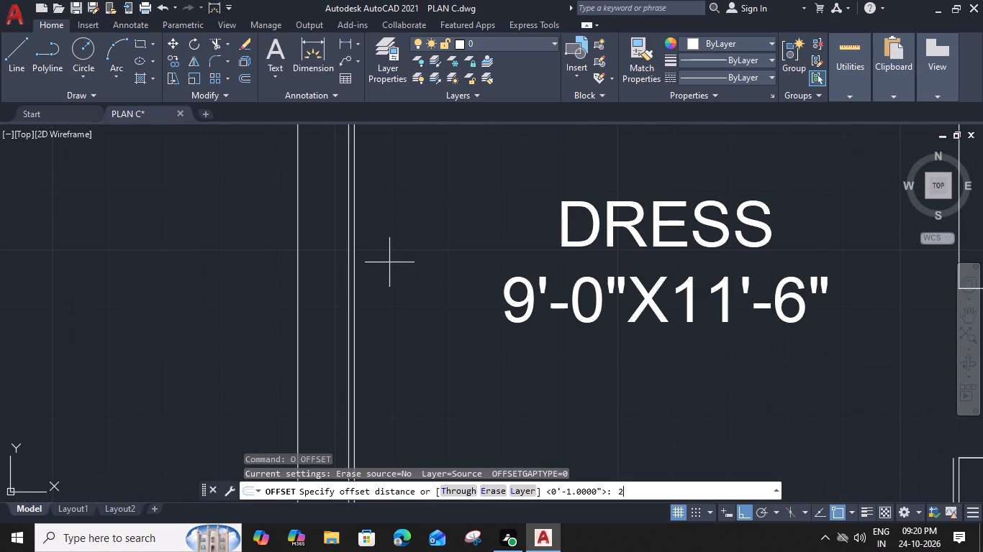
type("'")
key("space")
left_click(425, 274)
scroll(427, 276, "down", 2)
middle_click_drag(526, 425, 481, 294)
scroll(491, 333, "up", 2)
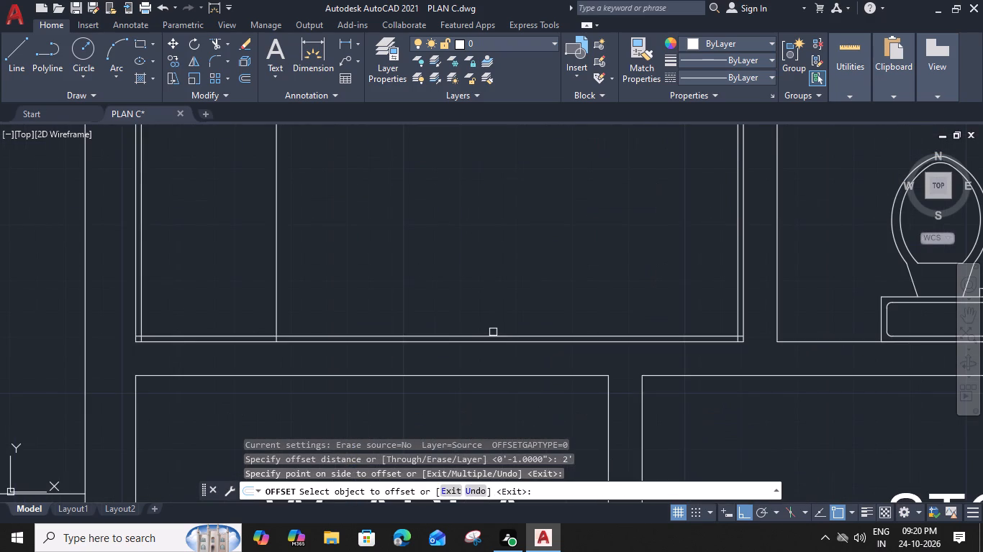
left_click(493, 333)
left_click(484, 254)
scroll(485, 254, "down", 2)
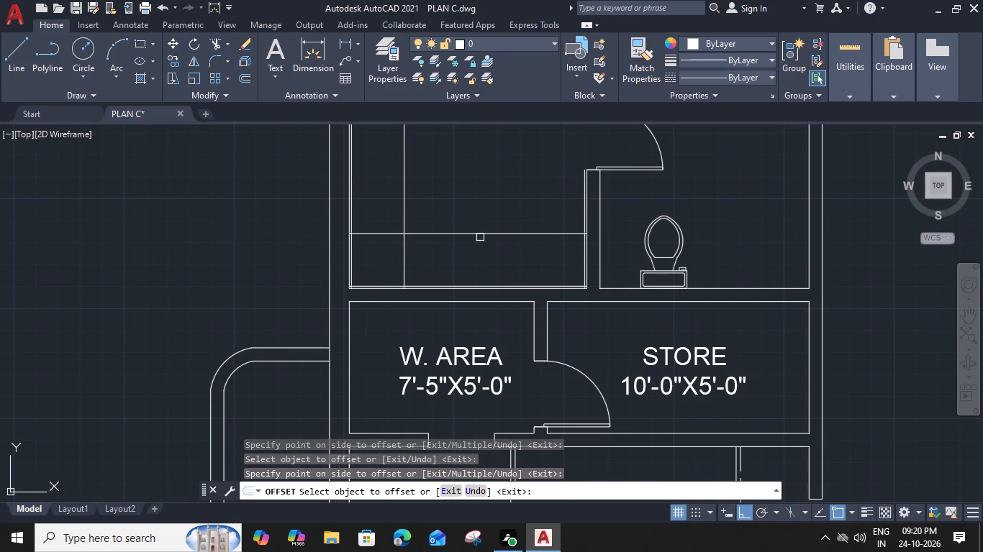
Offset the inner south line of the DRESS CUM BATH's dressing side 2' into the room.
middle_click_drag(413, 175, 391, 408)
scroll(389, 236, "down", 3)
middle_click_drag(616, 292, 386, 387)
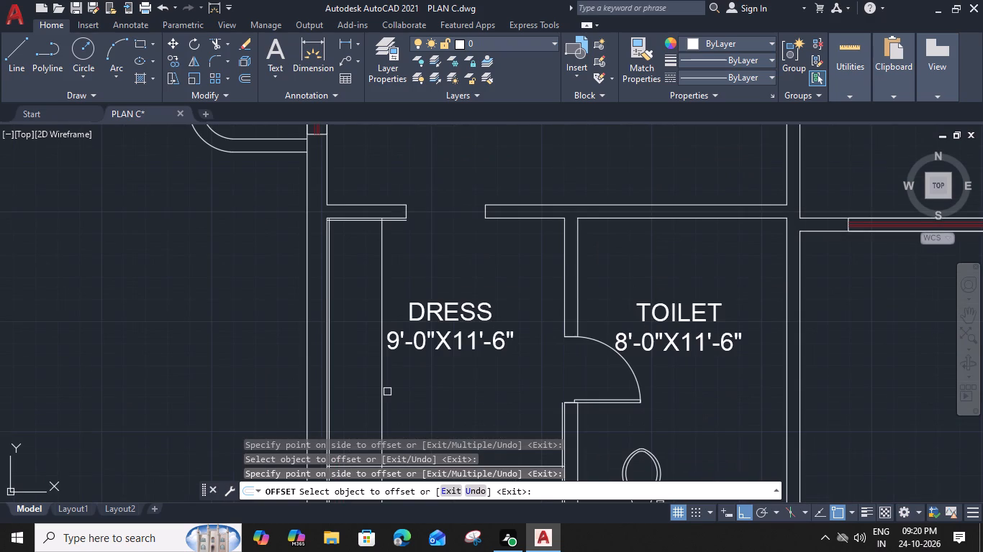
middle_click_drag(386, 387, 53, 267)
scroll(343, 239, "up", 3)
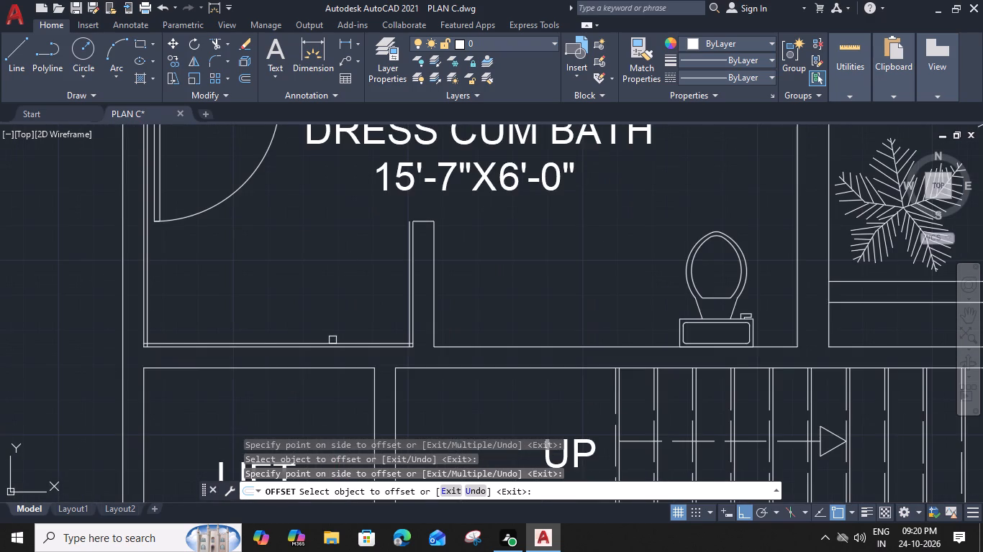
scroll(332, 340, "up", 2)
left_click(335, 349)
left_click(340, 276)
Offset the inner north and west lines of the 11'-5"X10'-0" DRESS room 2' into the room.
scroll(340, 276, "down", 2)
middle_click_drag(227, 264, 227, 263)
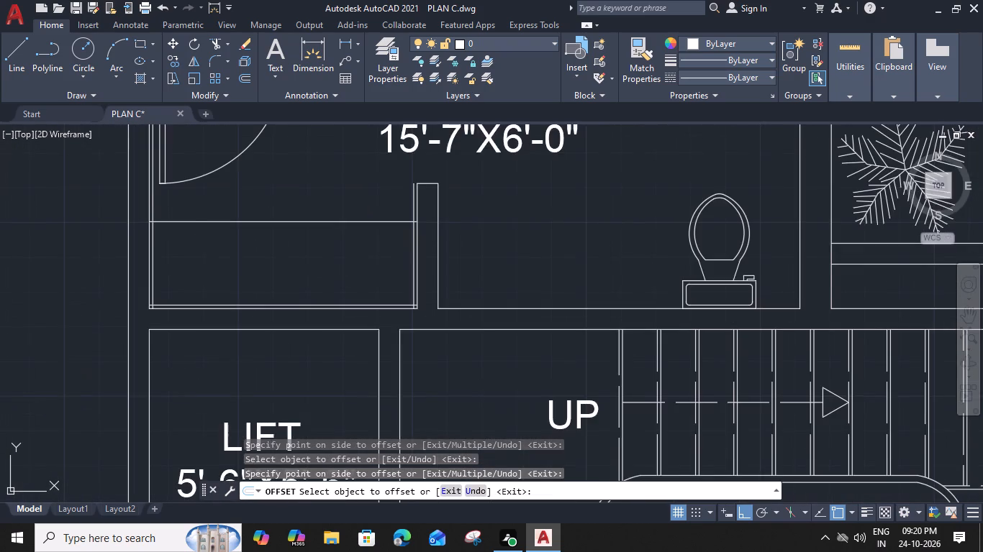
middle_click_drag(227, 263, 410, 319)
scroll(421, 239, "down", 2)
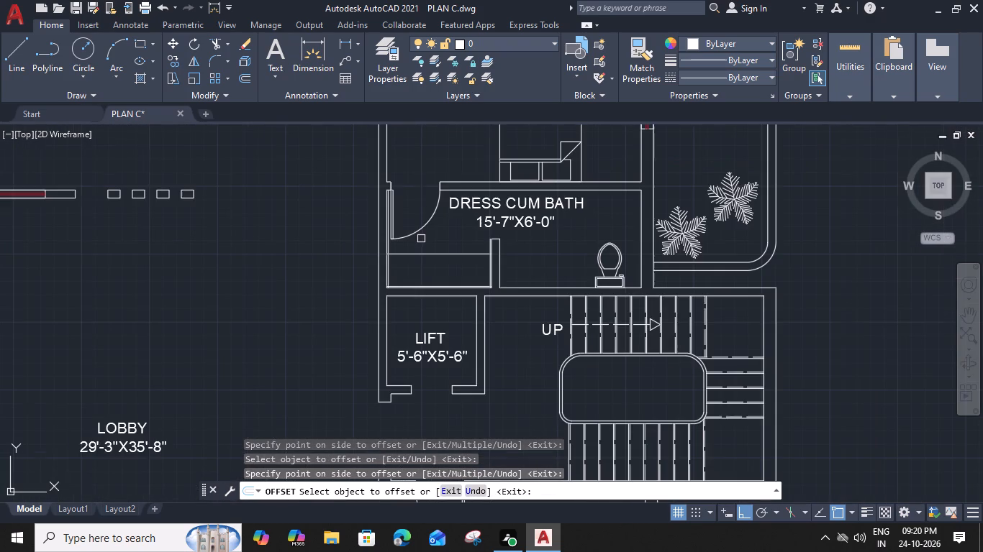
middle_click_drag(427, 189, 407, 375)
middle_click_drag(419, 273, 402, 346)
middle_click_drag(407, 277, 389, 368)
middle_click_drag(432, 221, 432, 218)
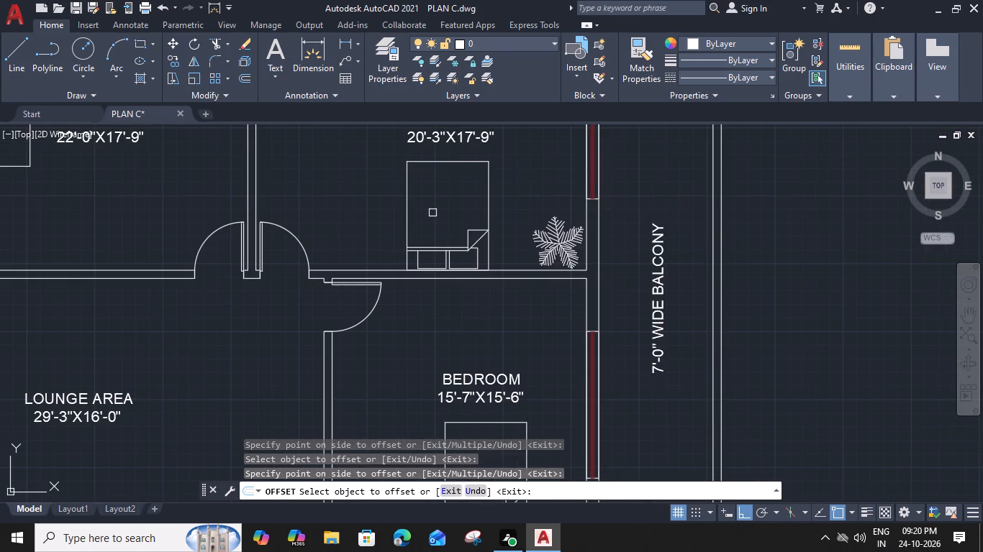
middle_click_drag(432, 218, 402, 433)
middle_click_drag(434, 241, 403, 411)
scroll(433, 203, "up", 1)
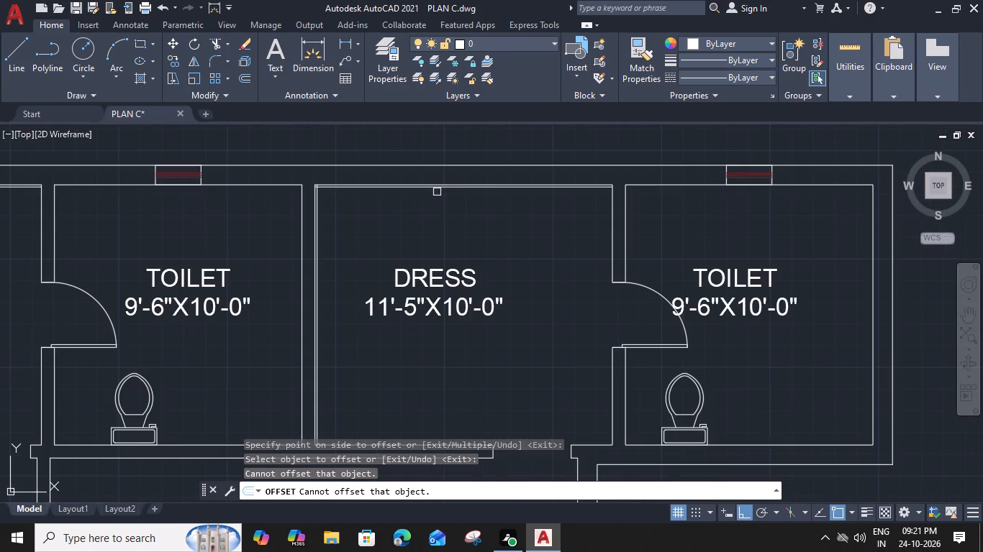
scroll(438, 190, "up", 2)
left_click_drag(441, 184, 440, 193)
left_click(422, 277)
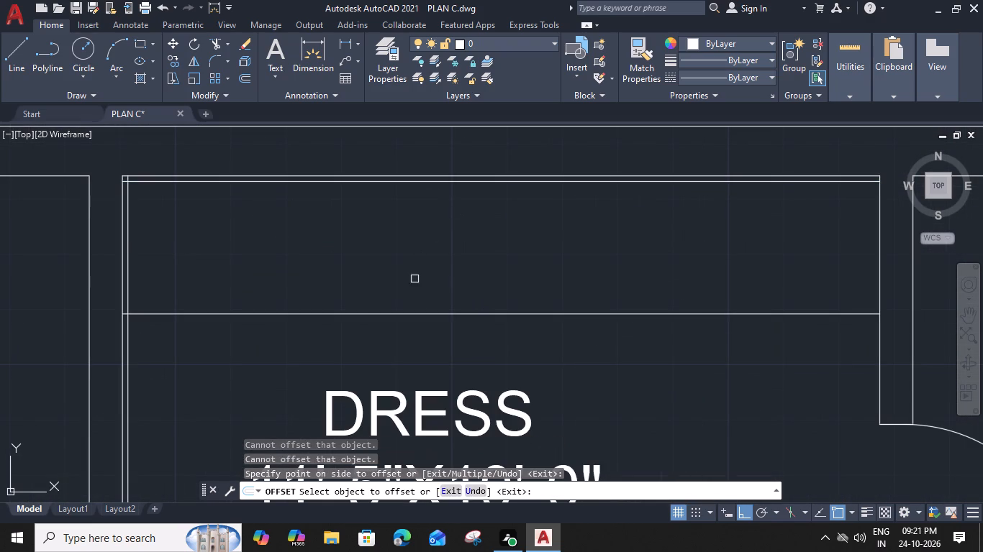
left_click(131, 242)
left_click(218, 269)
Offset the inner north and west lines of the 11'-0"X10'-0" DRESS room 2' into the room.
scroll(218, 271, "down", 3)
middle_click_drag(191, 284, 163, 290)
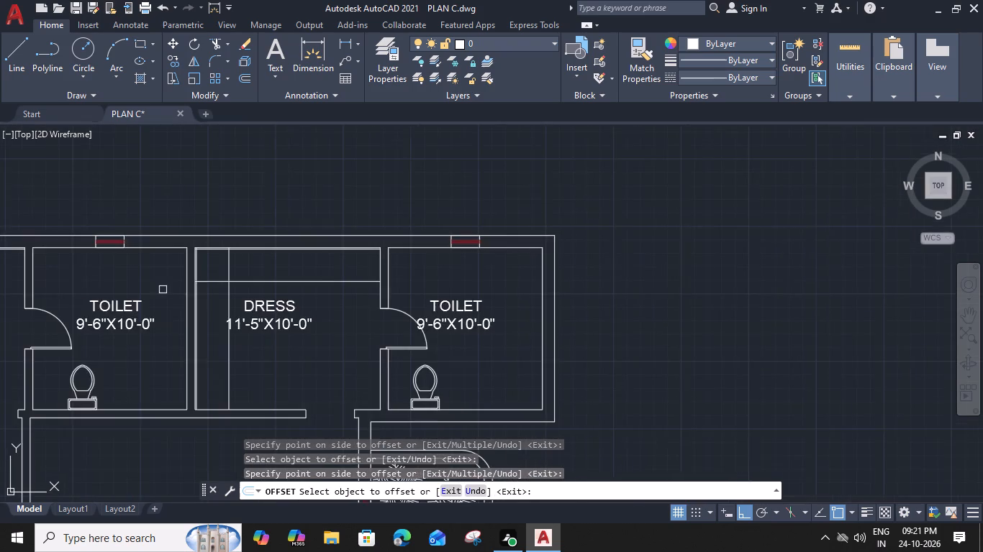
middle_click_drag(163, 290, 450, 282)
middle_click_drag(216, 259, 338, 262)
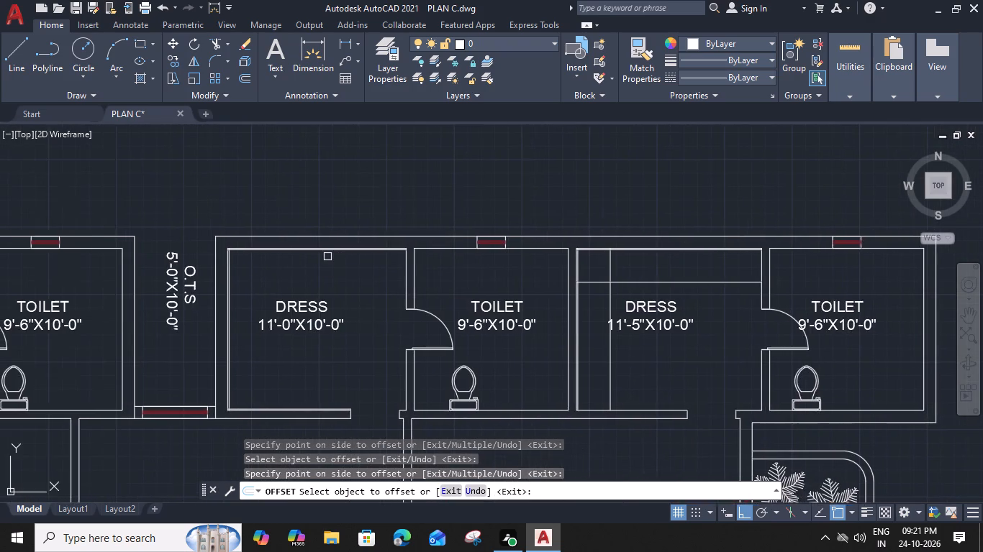
scroll(323, 253, "up", 2)
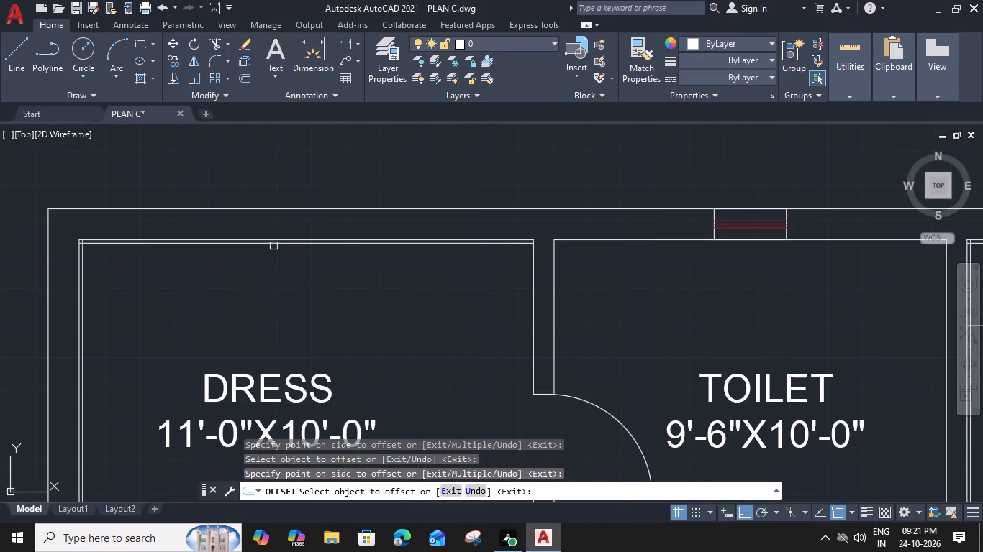
left_click(273, 246)
scroll(265, 318, "down", 2)
middle_click_drag(187, 335, 279, 298)
scroll(281, 310, "up", 2)
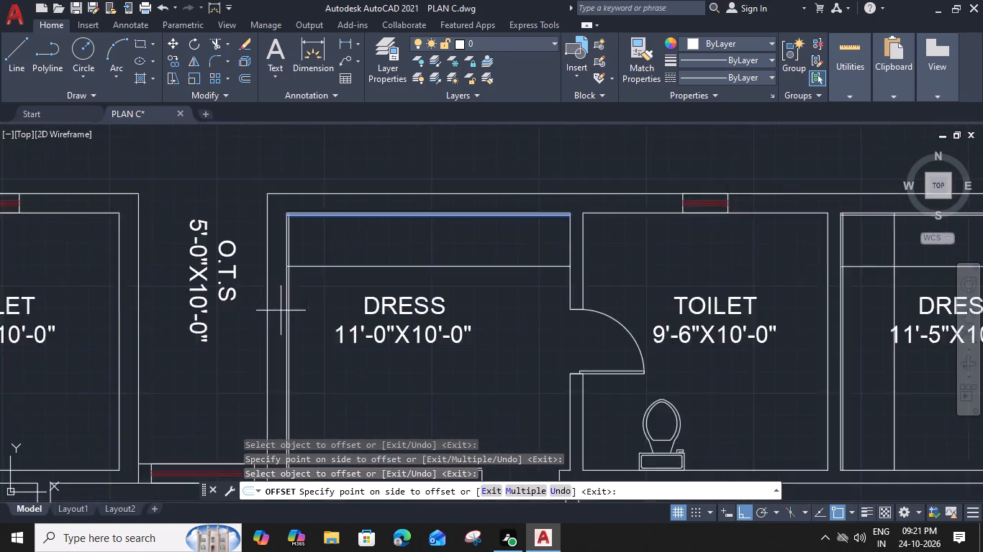
left_click(329, 335)
scroll(295, 288, "up", 2)
left_click(290, 283)
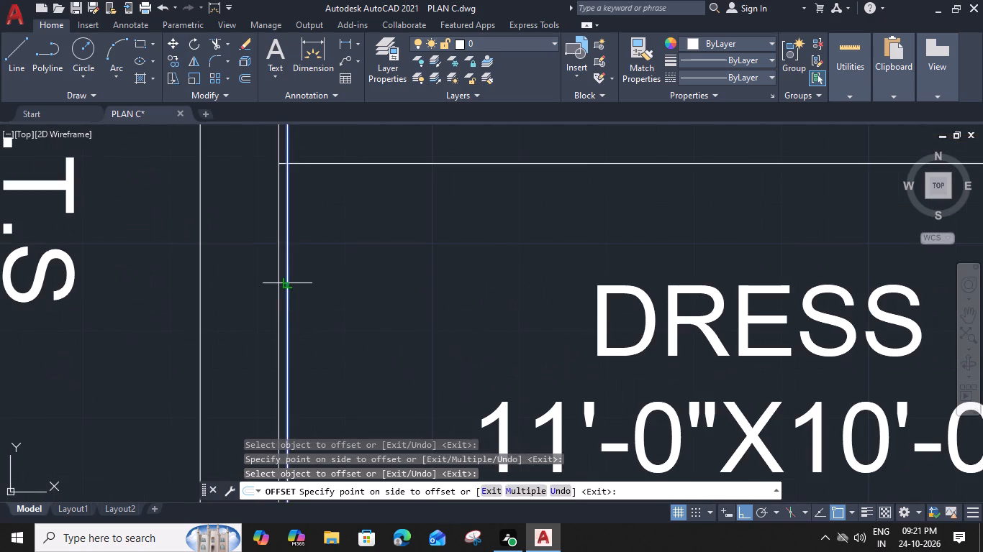
left_click(338, 290)
Offset the inner north, west and south lines of the 15'-2"X10'-0" DRESS room 2' into the room, using the south line east of the door opening.
scroll(339, 291, "down", 4)
middle_click_drag(250, 316, 802, 294)
scroll(302, 281, "down", 1)
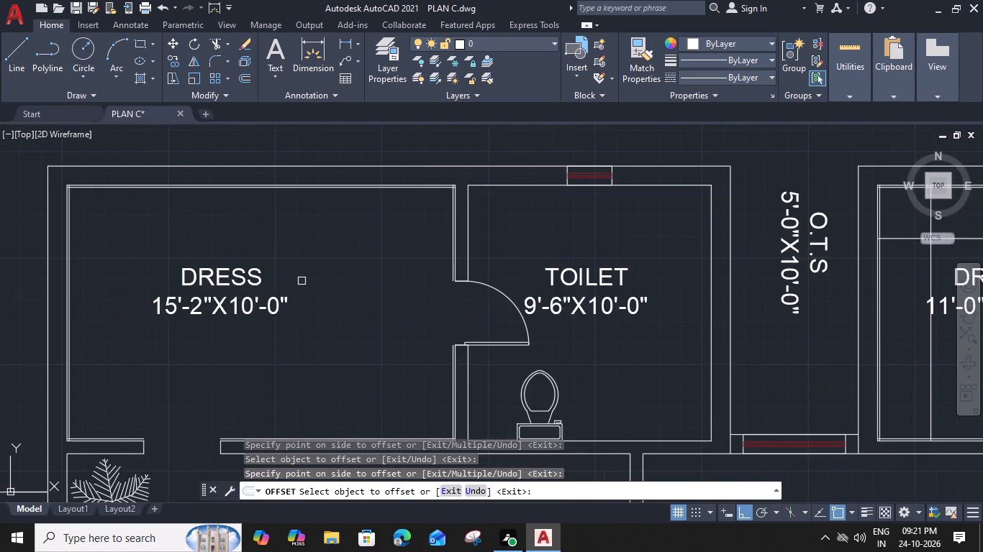
scroll(302, 281, "down", 1)
scroll(231, 251, "up", 8)
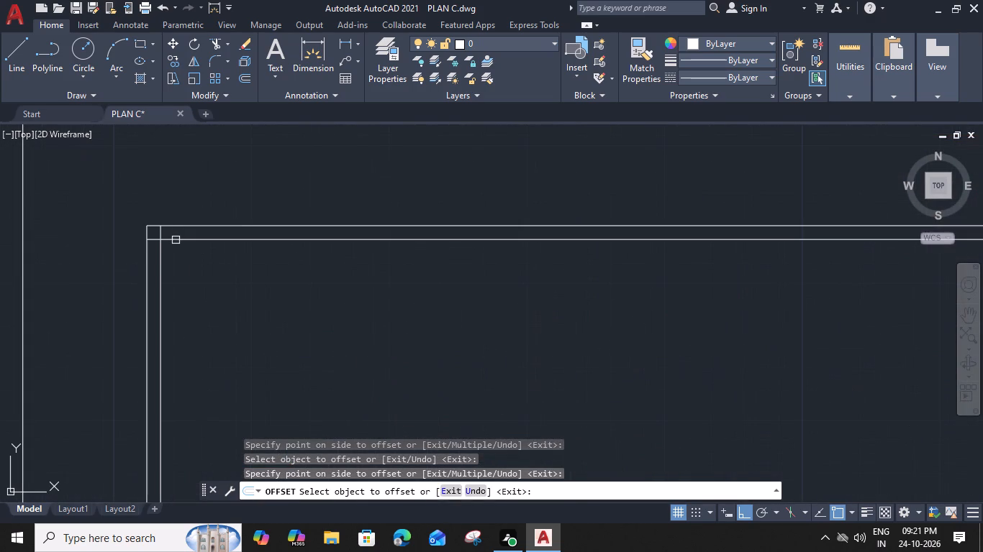
left_click(177, 240)
left_click_drag(189, 333, 189, 339)
scroll(189, 342, "down", 3)
middle_click_drag(201, 336, 276, 175)
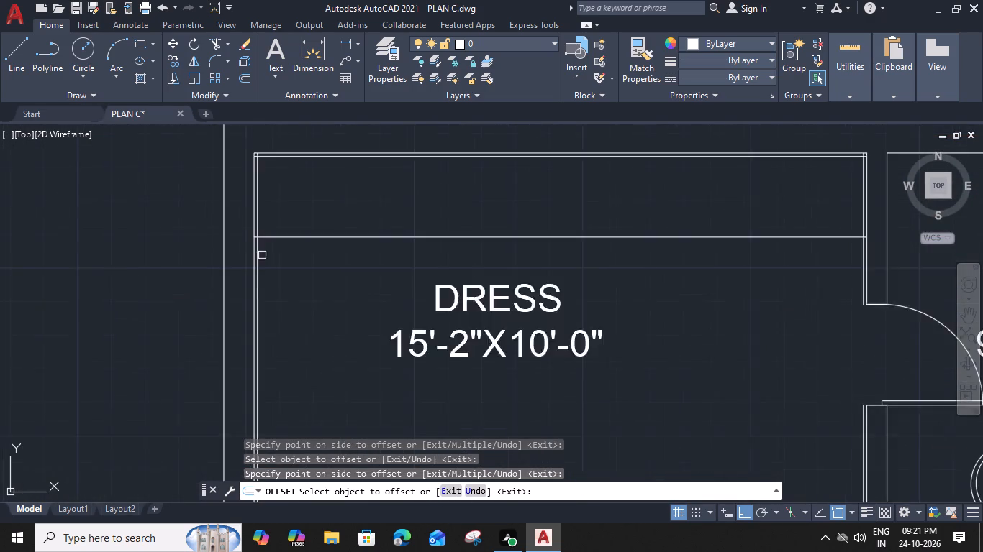
scroll(263, 264, "up", 2)
left_click(248, 259)
scroll(402, 271, "down", 3)
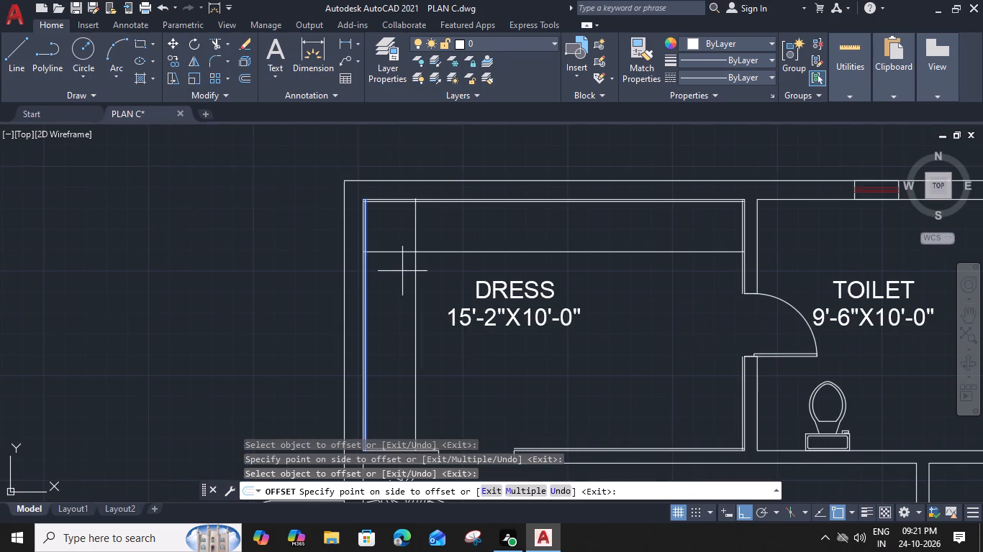
scroll(507, 333, "down", 2)
scroll(571, 367, "up", 5)
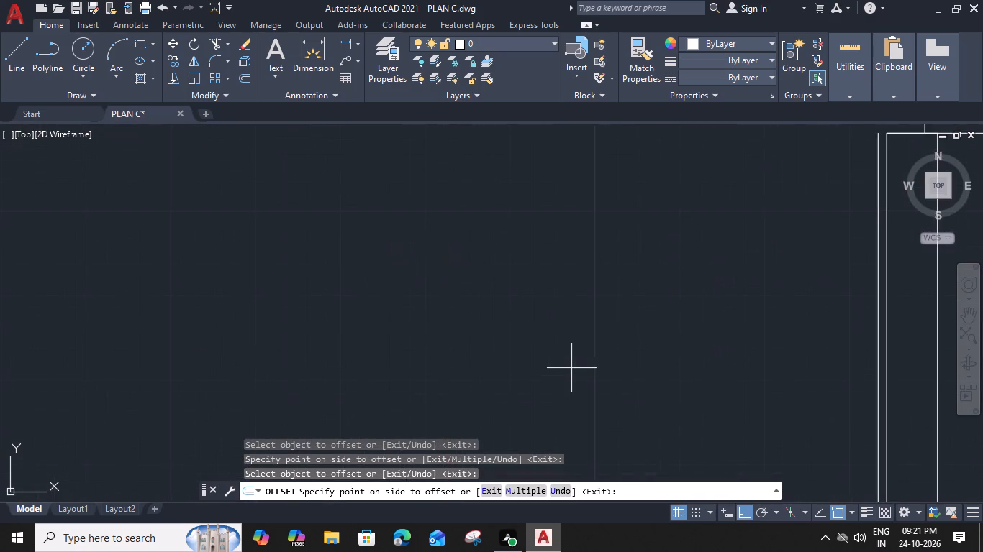
middle_click_drag(575, 398, 513, 116)
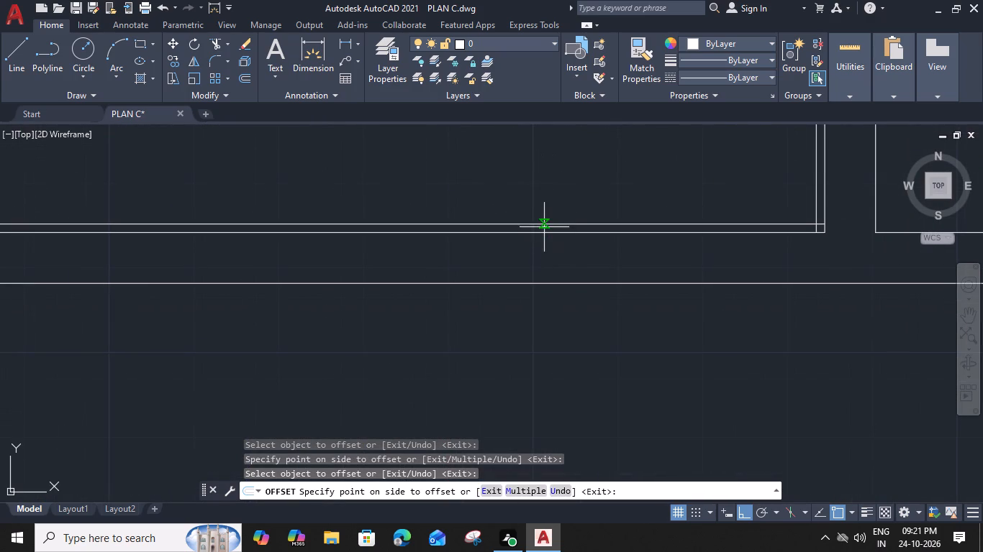
left_click(544, 223)
left_click(538, 224)
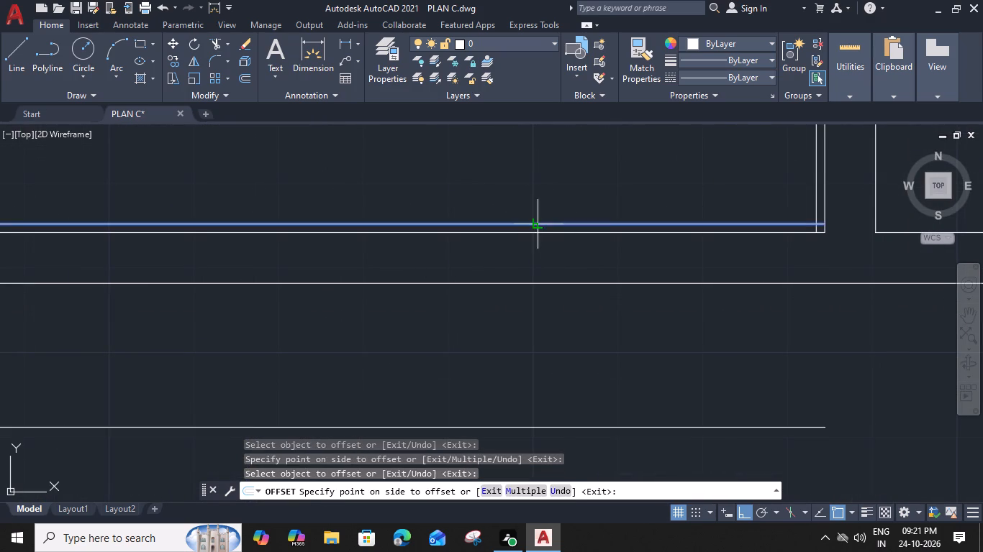
scroll(529, 162, "down", 2)
middle_click_drag(533, 184, 552, 371)
scroll(547, 300, "down", 1)
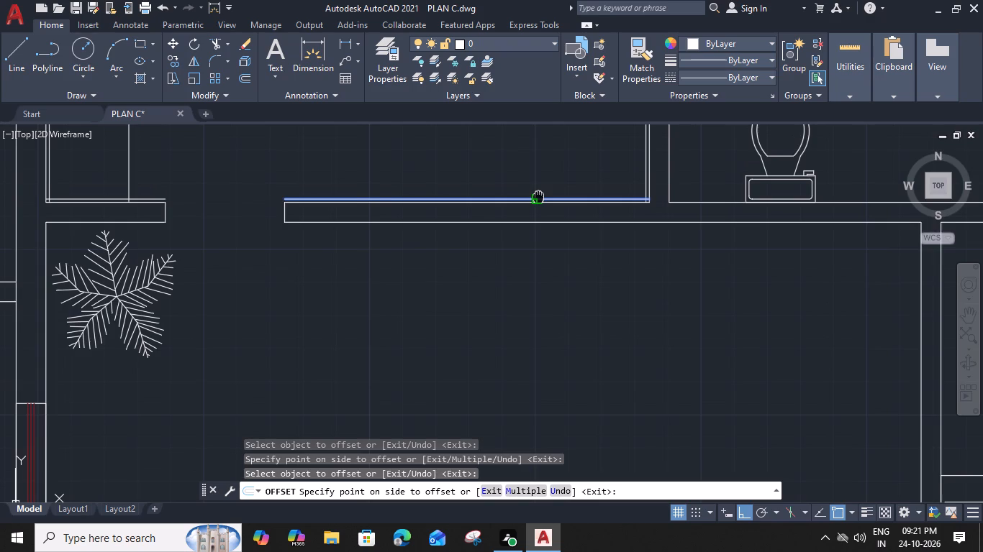
left_click(545, 255)
scroll(596, 285, "up", 1)
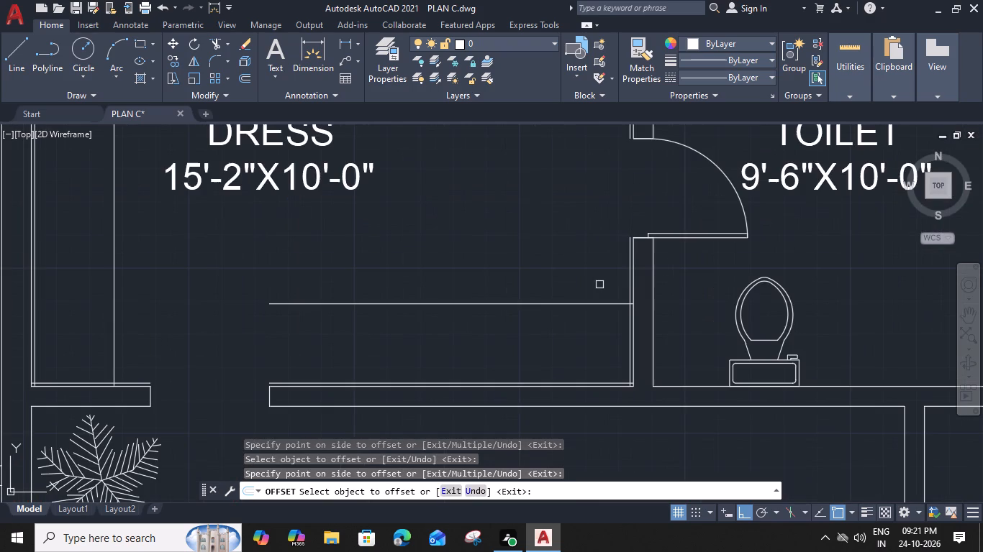
scroll(622, 282, "up", 2)
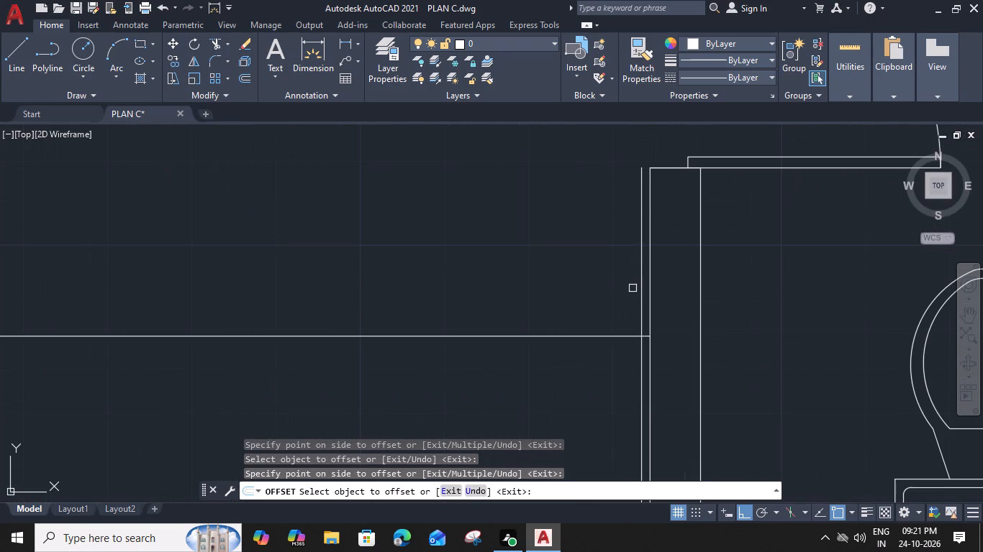
key("Escape")
Trim the west wardrobe front line at the inner south line and the overlapping line ends in the 15'-2"X10'-0" DRESS room's southwest corner.
scroll(633, 290, "down", 3)
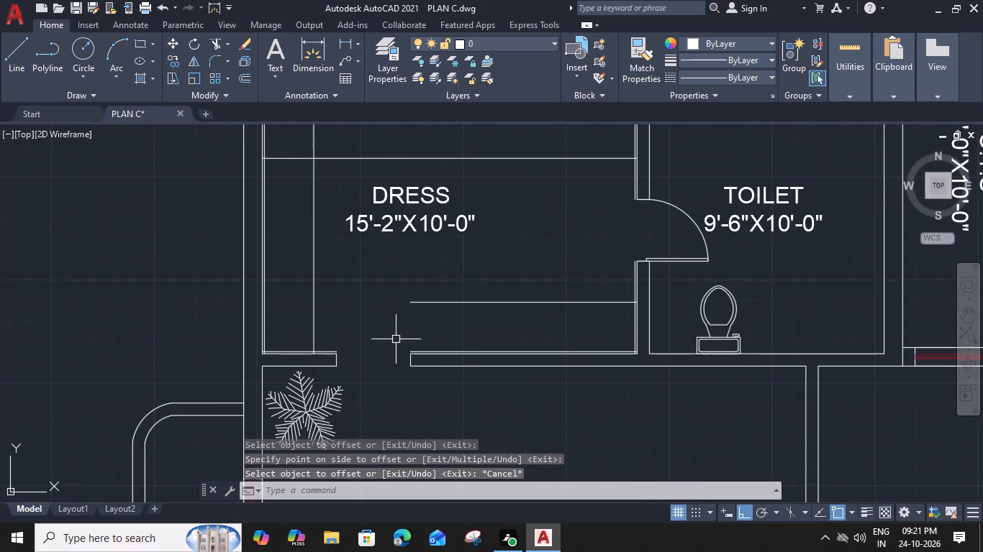
left_click(314, 227)
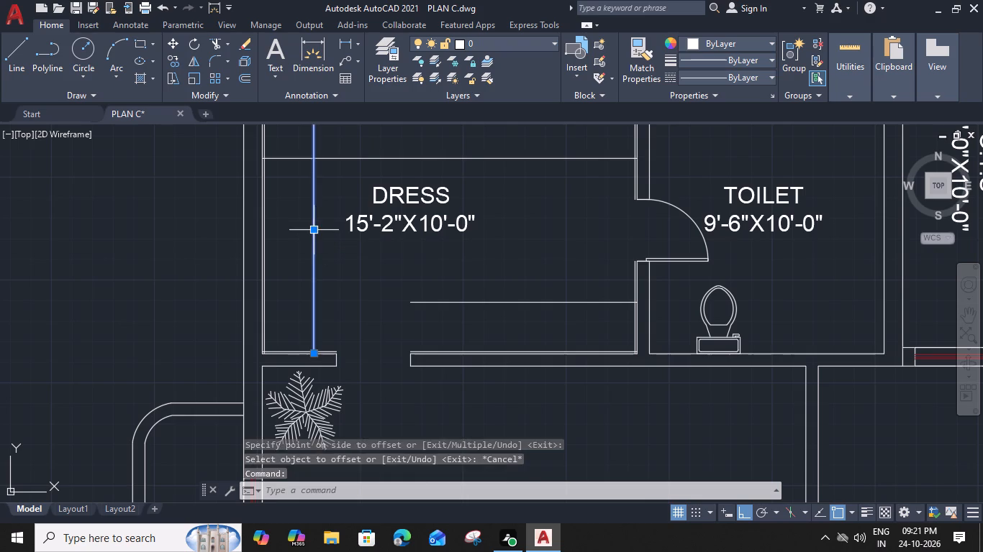
key("Escape")
type("TR")
key("space")
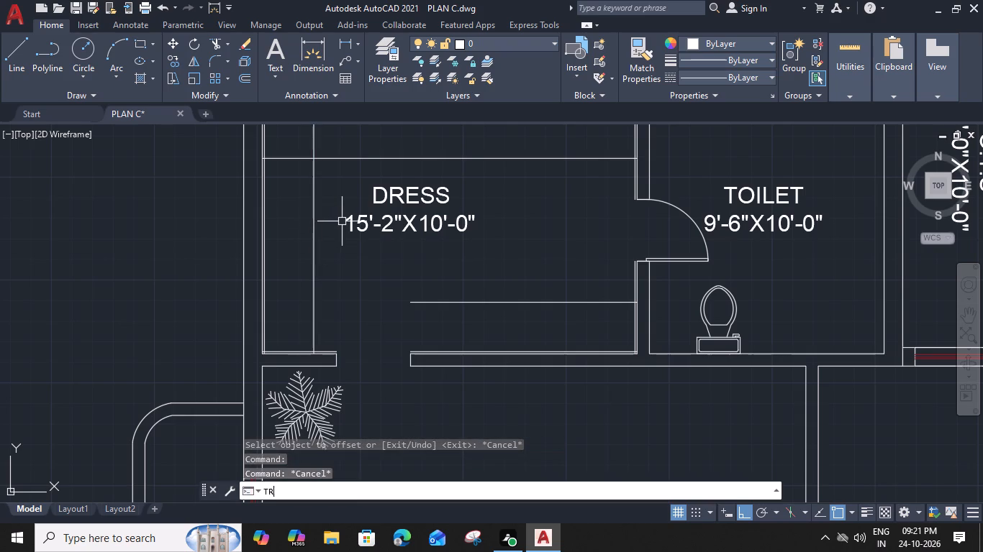
scroll(327, 349, "up", 4)
scroll(299, 349, "down", 3)
scroll(281, 358, "up", 2)
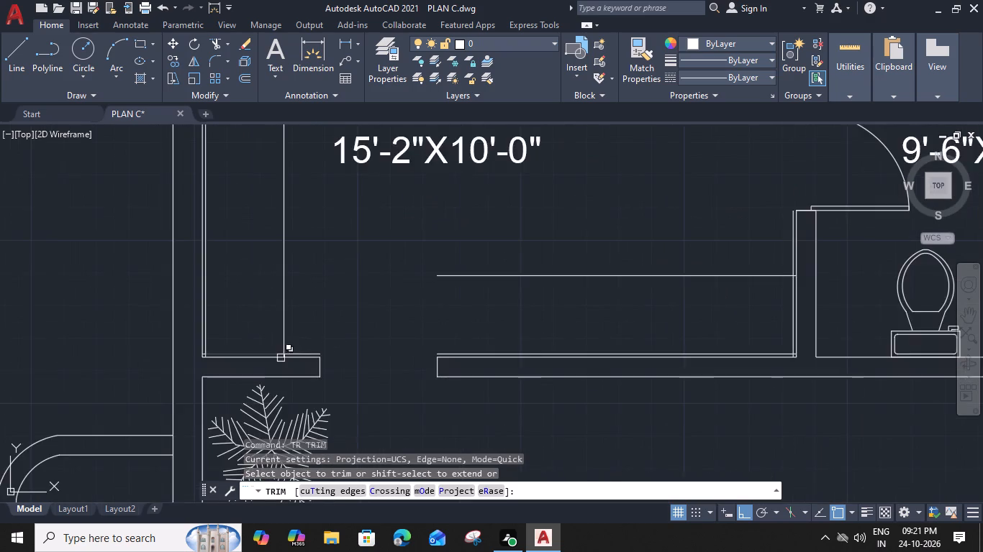
scroll(281, 358, "up", 2)
left_click(297, 354)
scroll(295, 354, "down", 2)
middle_click_drag(247, 344, 548, 310)
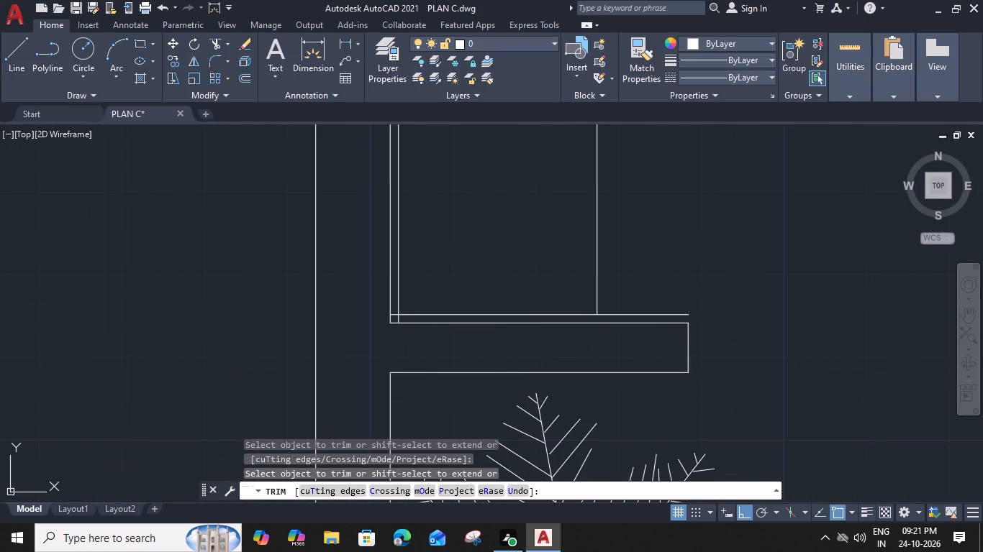
scroll(402, 314, "up", 3)
left_click(373, 310)
left_click(390, 335)
scroll(390, 334, "down", 2)
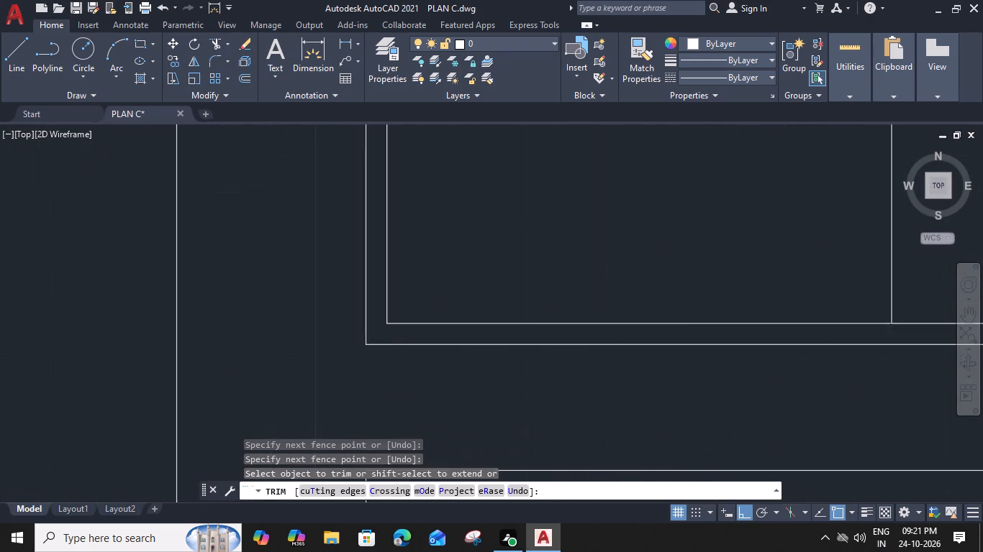
Trim the west wardrobe front line back to the north wardrobe front line in the 15'-2"X10'-0" DRESS room.
scroll(390, 334, "down", 1)
middle_click_drag(450, 214, 431, 547)
scroll(469, 347, "down", 4)
scroll(480, 250, "up", 2)
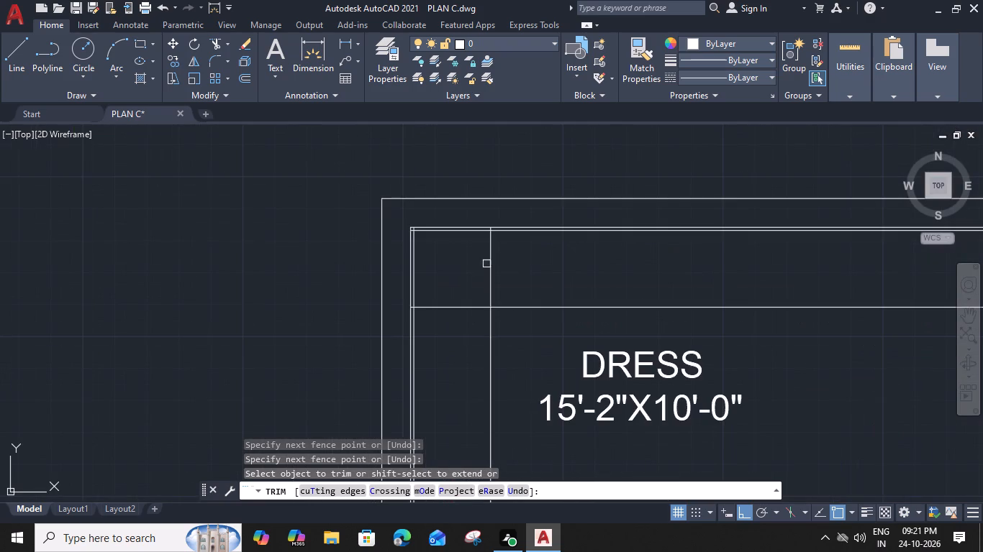
left_click(491, 268)
scroll(479, 234, "up", 5)
left_click(597, 180)
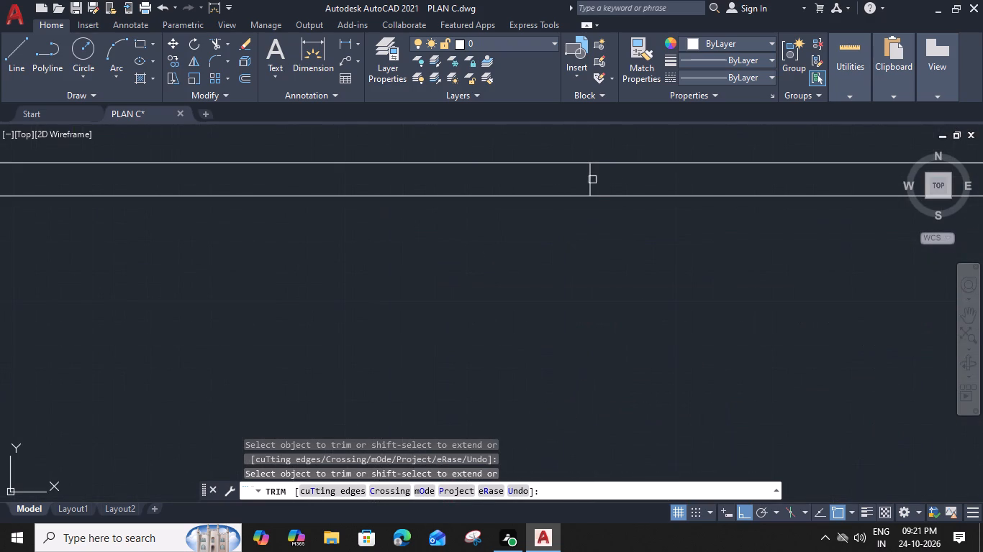
left_click(563, 179)
Trim the crossing inner line ends at the 15'-2"X10'-0" DRESS room's northwest corner and the north wardrobe front line's overlapping west end.
scroll(557, 179, "down", 2)
scroll(296, 178, "up", 3)
left_click_drag(197, 163, 199, 165)
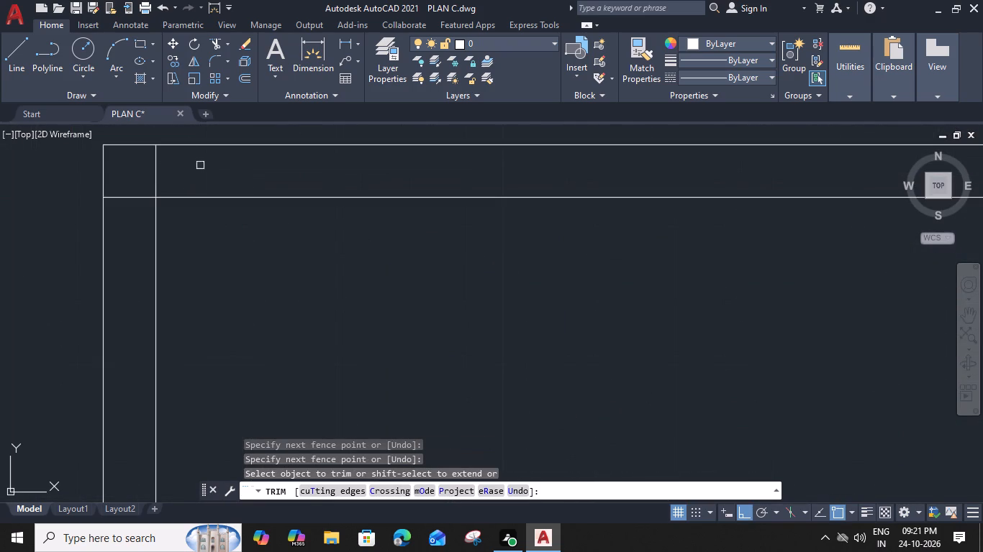
left_click_drag(199, 165, 186, 163)
left_click(125, 204)
scroll(126, 202, "down", 4)
middle_click_drag(148, 355, 230, 147)
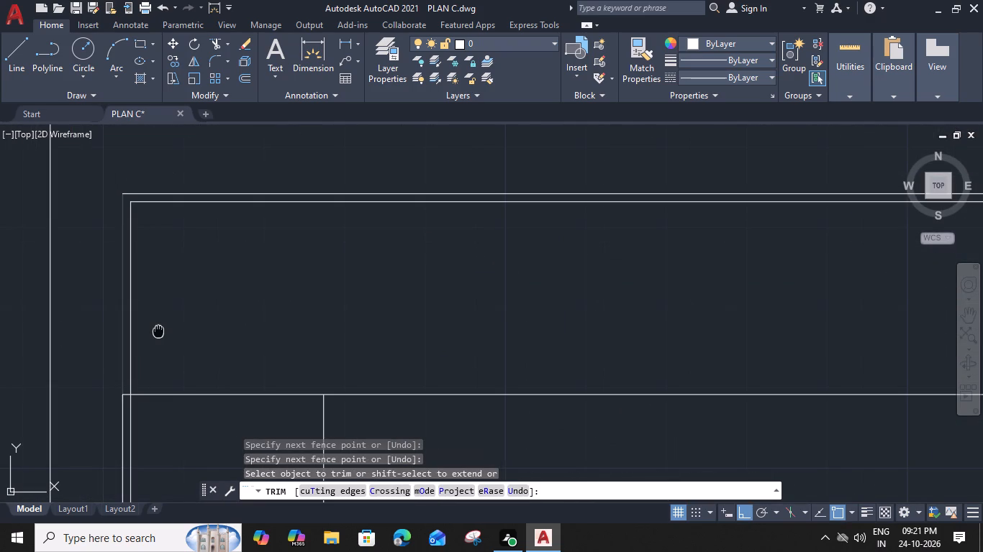
scroll(214, 177, "up", 3)
left_click(189, 212)
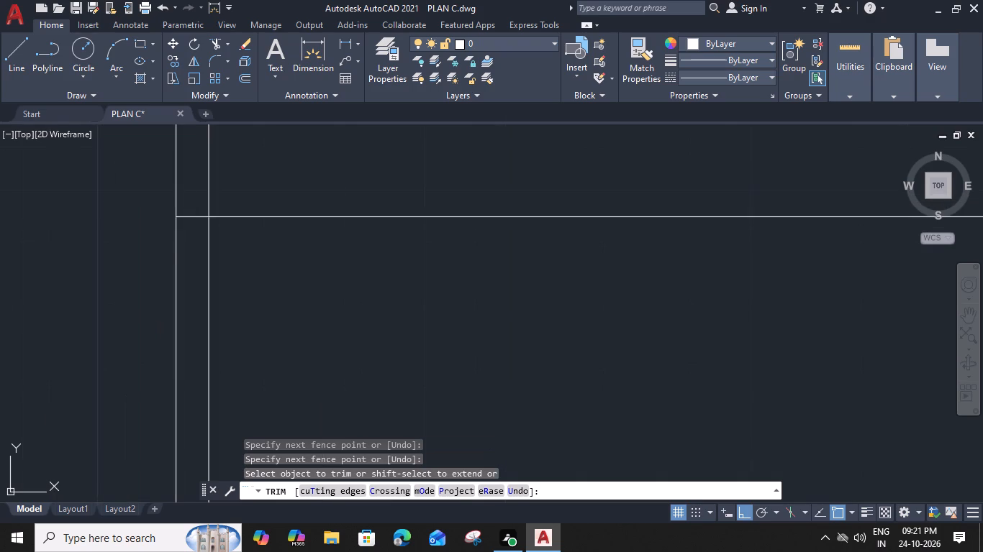
left_click(190, 252)
scroll(192, 249, "down", 4)
Trim the crossing inner line ends at the 15'-2"X10'-0" DRESS room's northeast corner and the north wardrobe front line's overlapping east end.
middle_click_drag(633, 211, 317, 233)
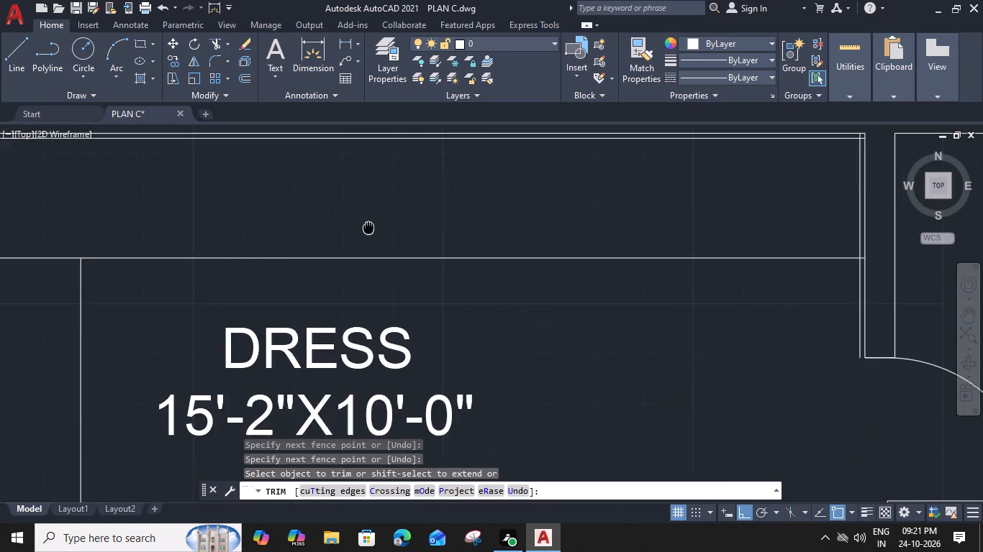
middle_click_drag(317, 233, 109, 299)
scroll(579, 262, "up", 3)
middle_click_drag(552, 182, 523, 337)
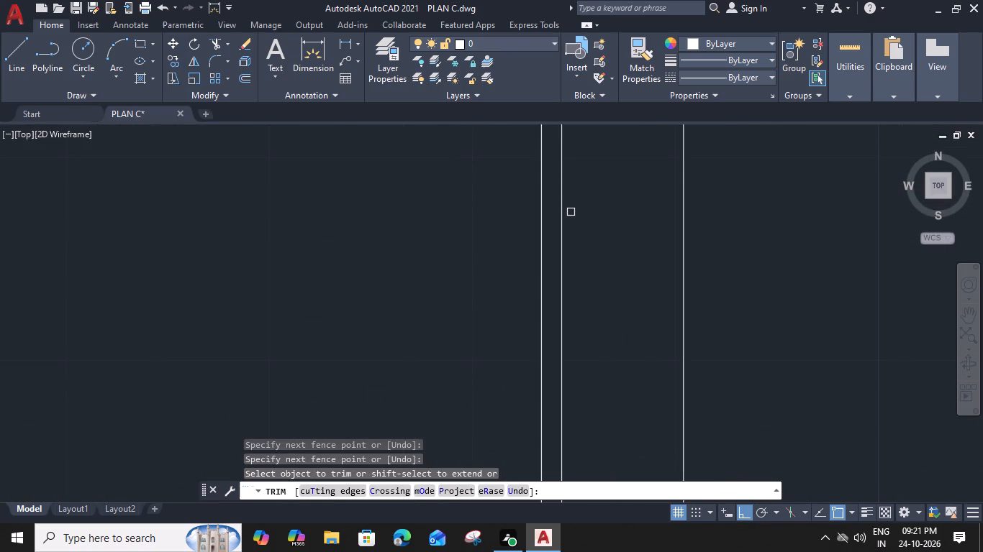
left_click(521, 251)
left_click(514, 241)
scroll(514, 242, "down", 3)
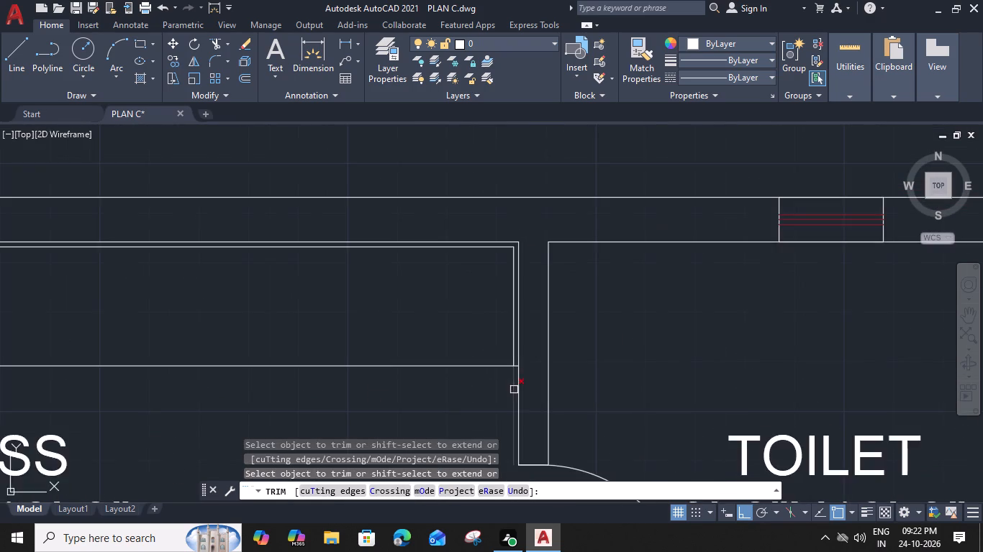
scroll(513, 391, "up", 2)
left_click(520, 334)
scroll(520, 334, "down", 4)
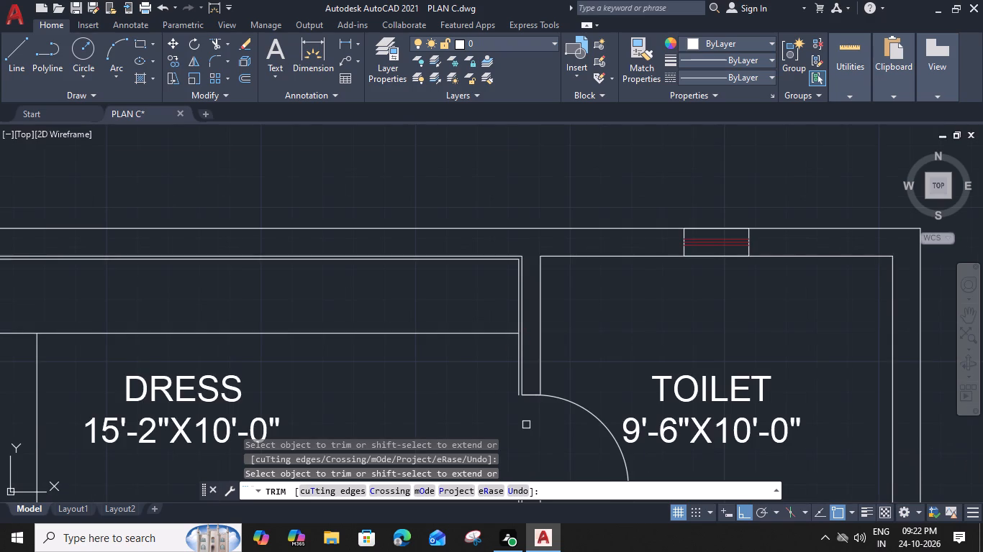
Trim the overlapping wardrobe front lines and crossing inner line ends in the northwest corner of the 11'-0"X10'-0" DRESS room.
scroll(561, 407, "down", 3)
middle_click_drag(589, 400, 381, 285)
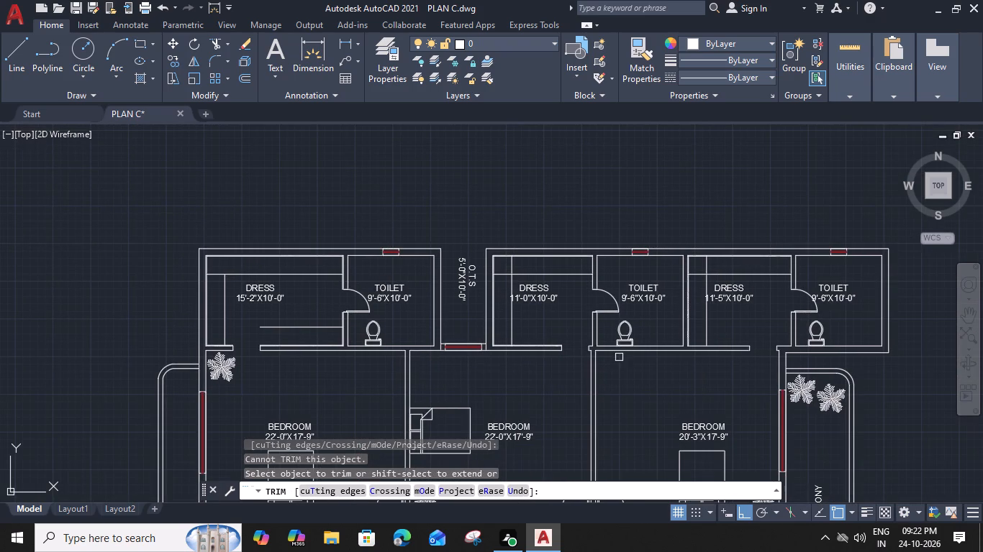
scroll(493, 289, "up", 3)
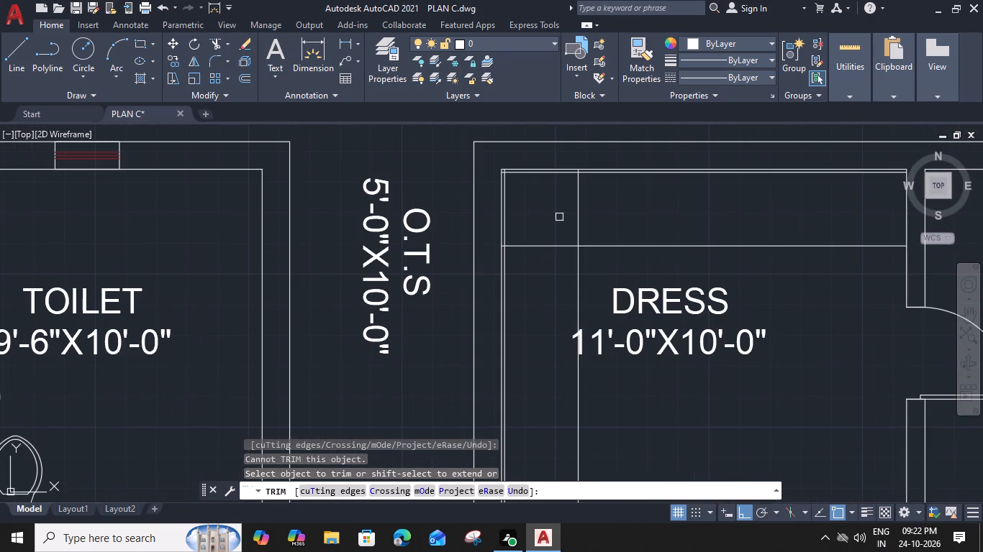
left_click(604, 217)
left_click(564, 220)
scroll(520, 178, "up", 3)
left_click(471, 150)
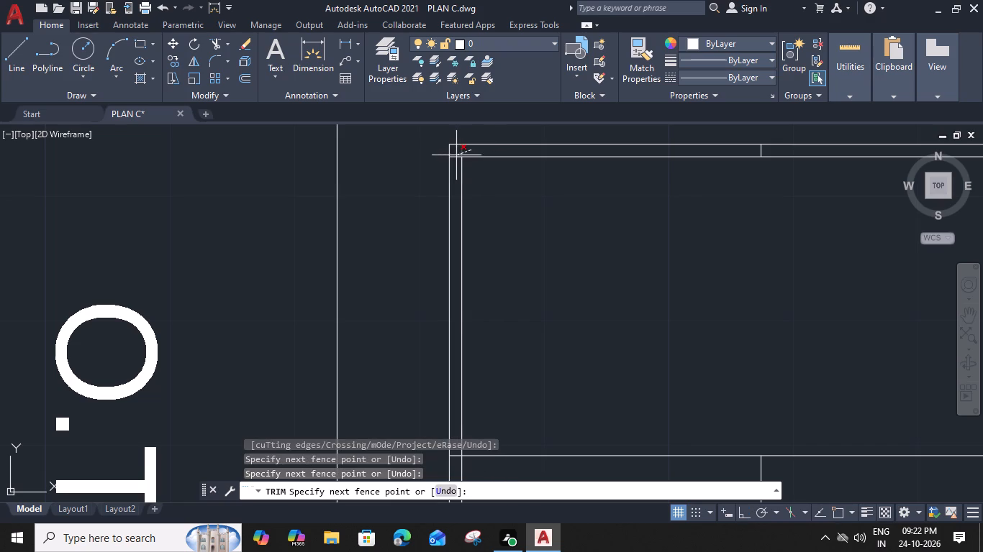
left_click(455, 157)
left_click(763, 148)
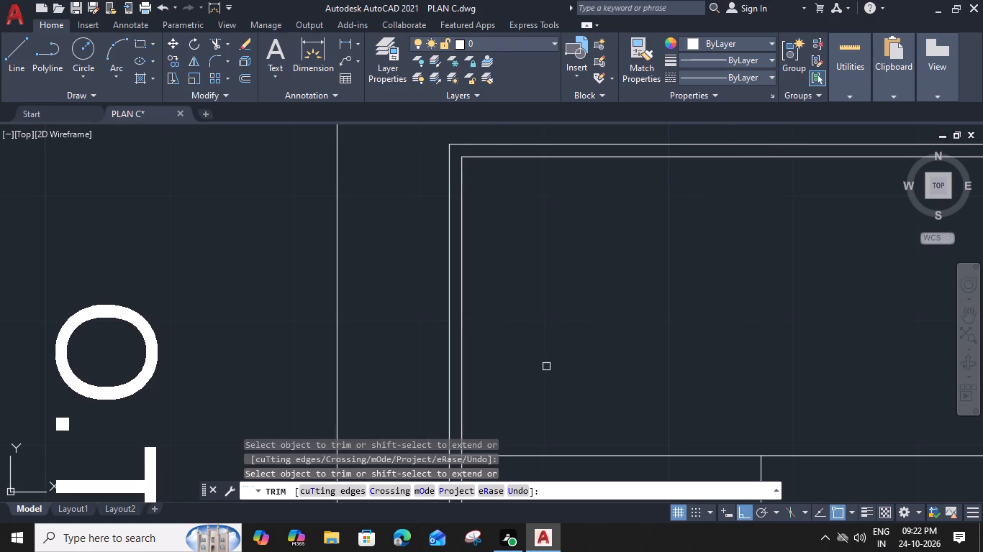
middle_click_drag(546, 356, 515, 247)
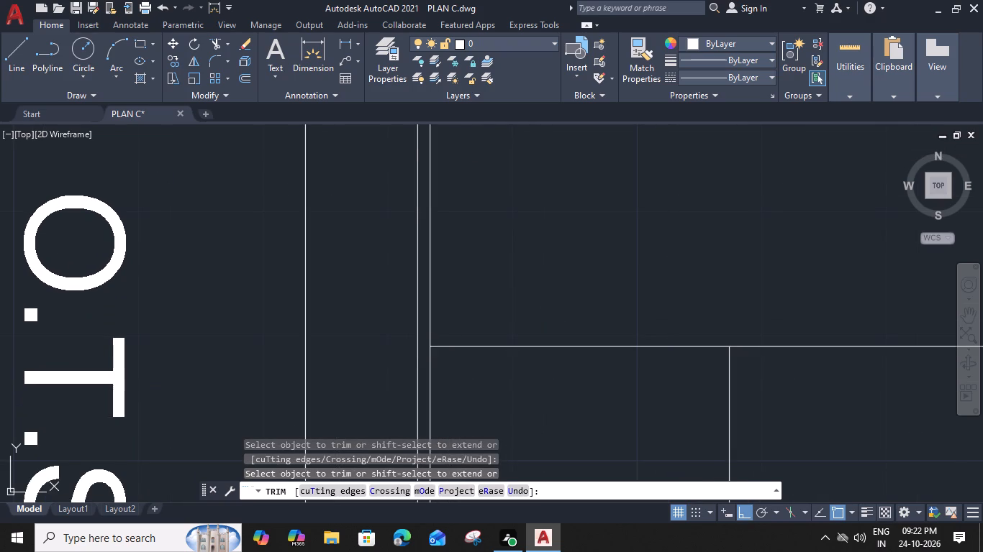
left_click(425, 347)
Trim the crossing inner line ends at the 11'-0"X10'-0" DRESS room's southwest corner and the west wardrobe front line at the inner south line.
scroll(425, 346, "down", 2)
middle_click_drag(682, 313, 400, 290)
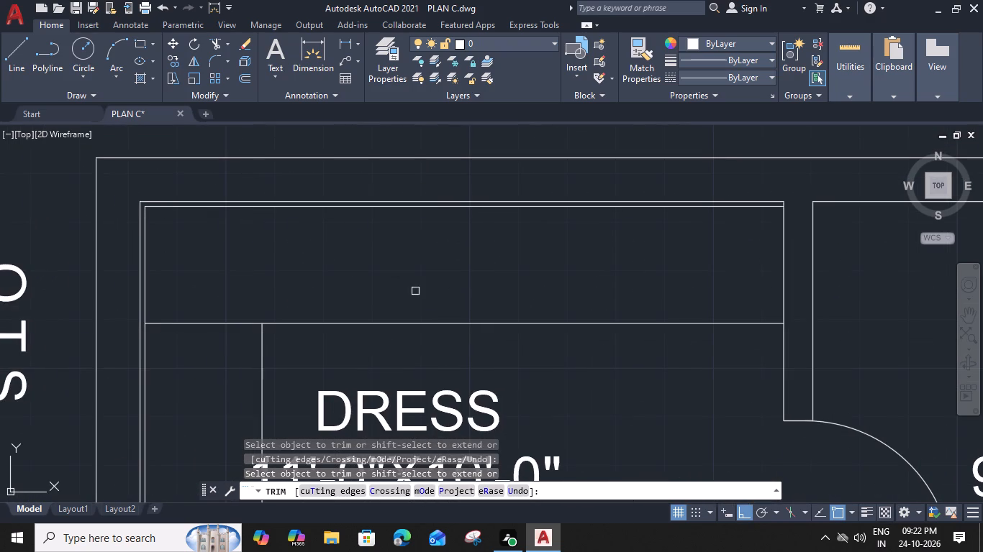
middle_click_drag(620, 402, 642, 137)
middle_click_drag(548, 370, 592, 165)
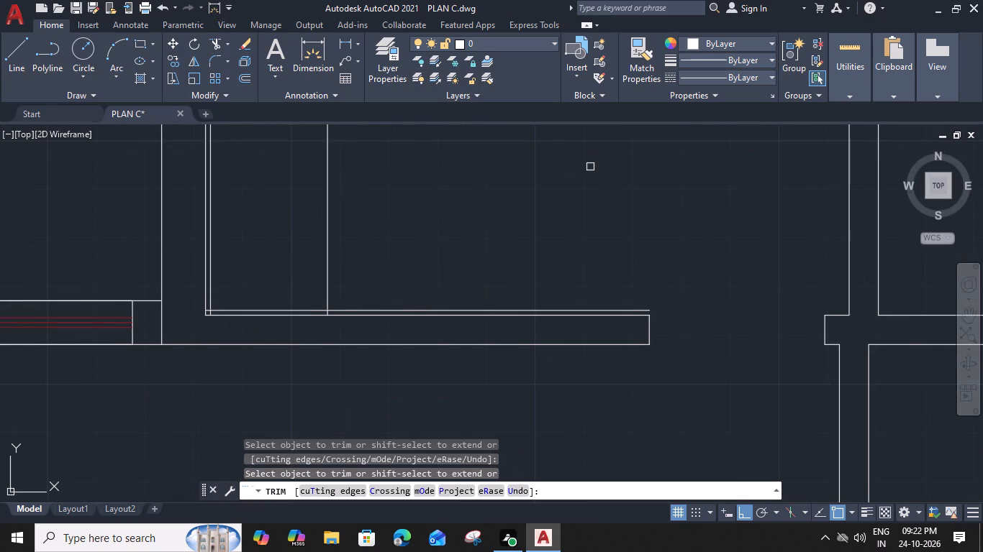
scroll(212, 314, "up", 2)
left_click(201, 303)
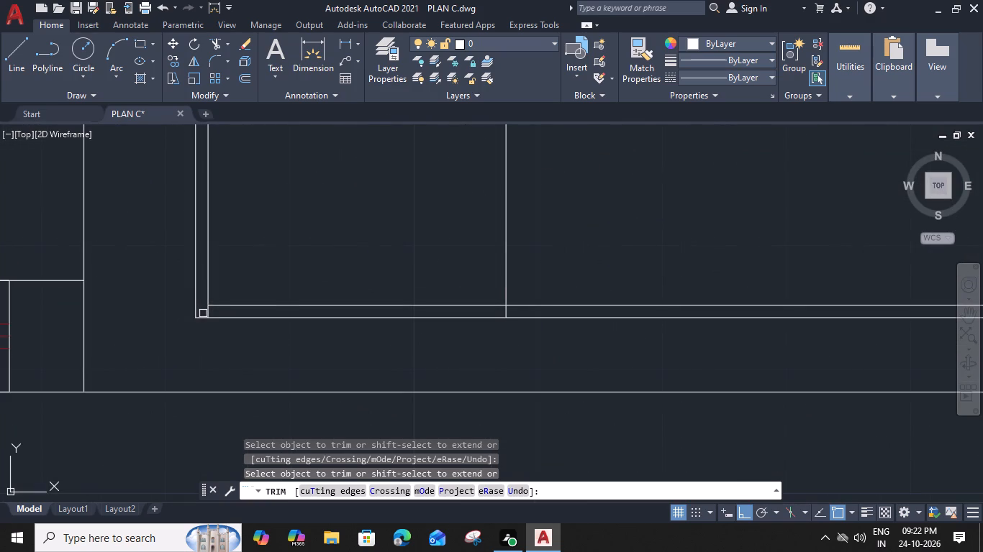
left_click(207, 312)
left_click(507, 313)
scroll(518, 230, "down", 1)
left_click(485, 310)
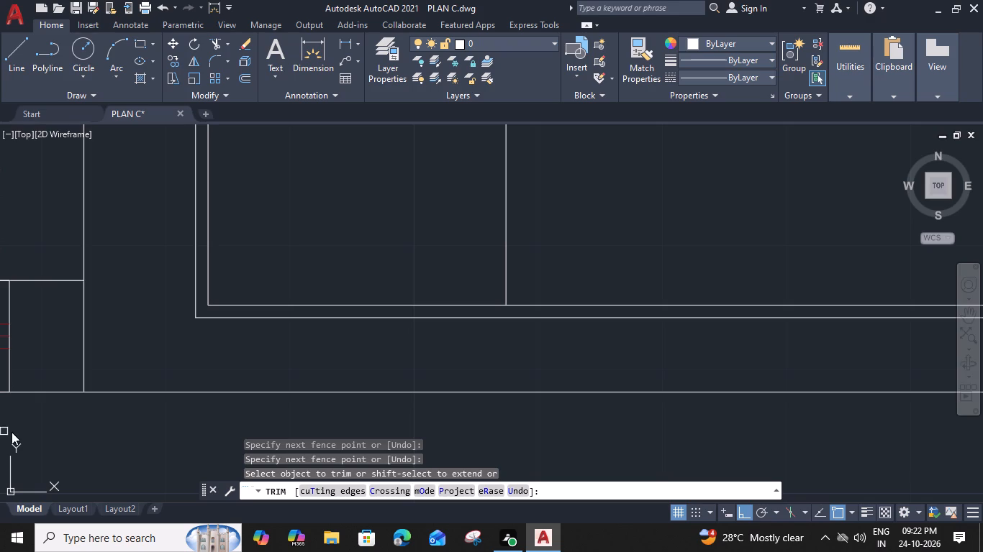
Trim the west wardrobe front line at the north front line, and the north front line's overlapping west end, in the 11'-5"X10'-0" DRESS room.
scroll(617, 218, "down", 3)
middle_click_drag(663, 198, 473, 231)
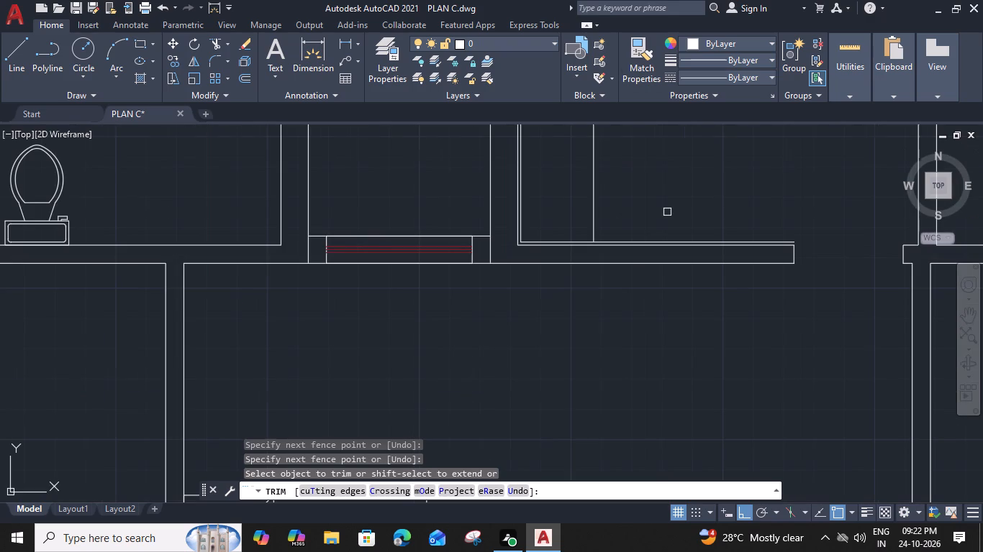
scroll(450, 232, "down", 3)
scroll(658, 170, "up", 3)
left_click(608, 150)
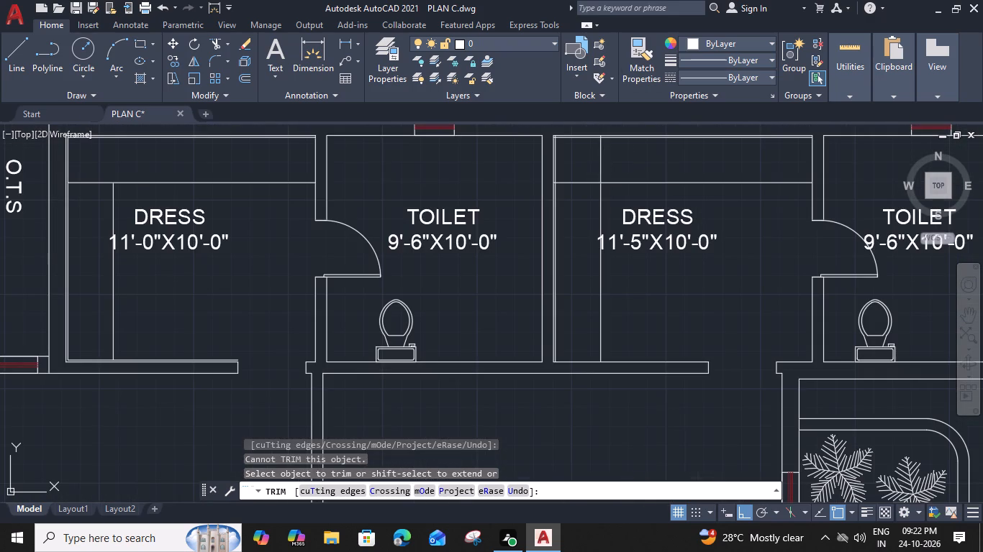
left_click(594, 157)
scroll(594, 160, "up", 2)
scroll(491, 211, "up", 3)
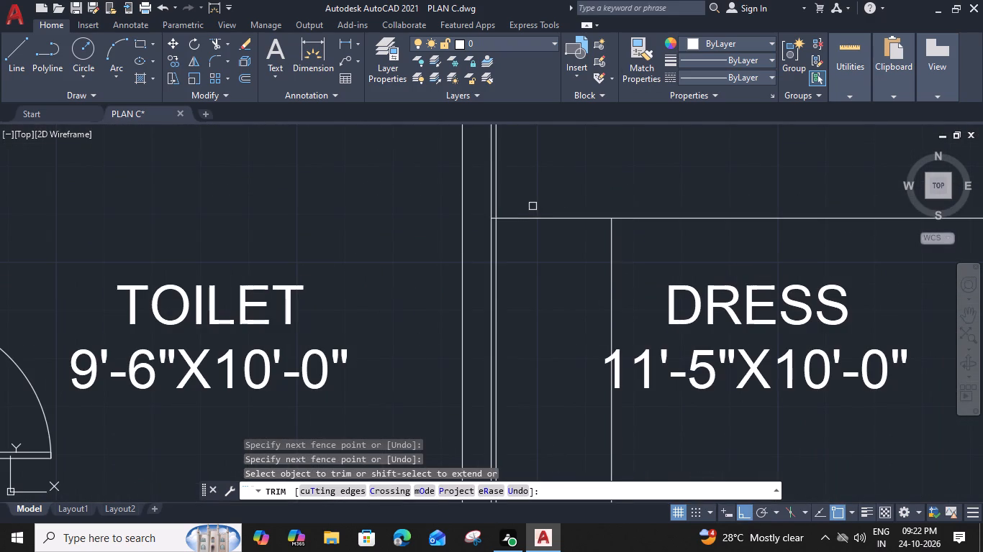
left_click(498, 224)
left_click(499, 262)
Trim the crossing inner line ends and the leftover wardrobe line piece along the north wall in the 11'-5"X10'-0" DRESS room.
scroll(500, 254, "down", 2)
middle_click_drag(520, 170, 520, 176)
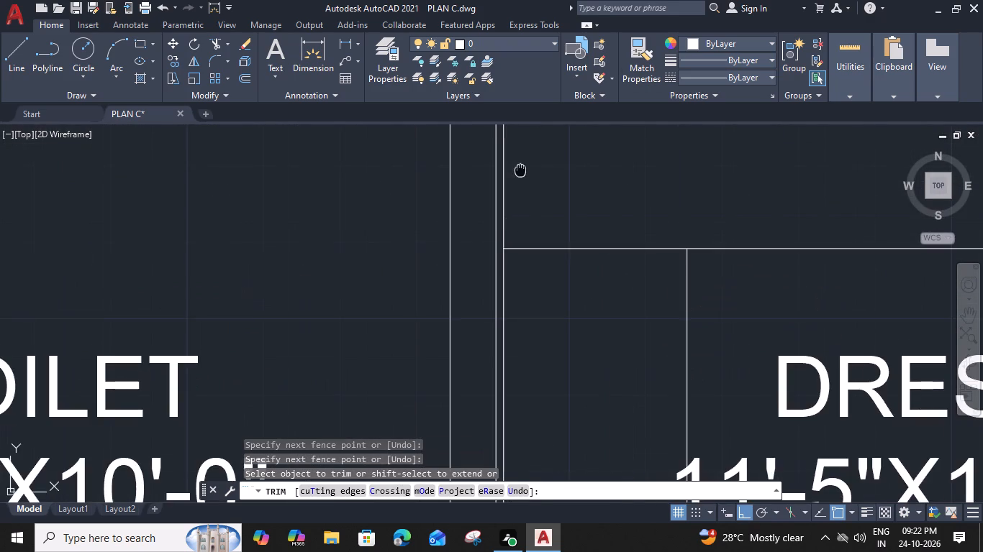
middle_click_drag(520, 176, 487, 316)
scroll(467, 203, "up", 3)
left_click(488, 229)
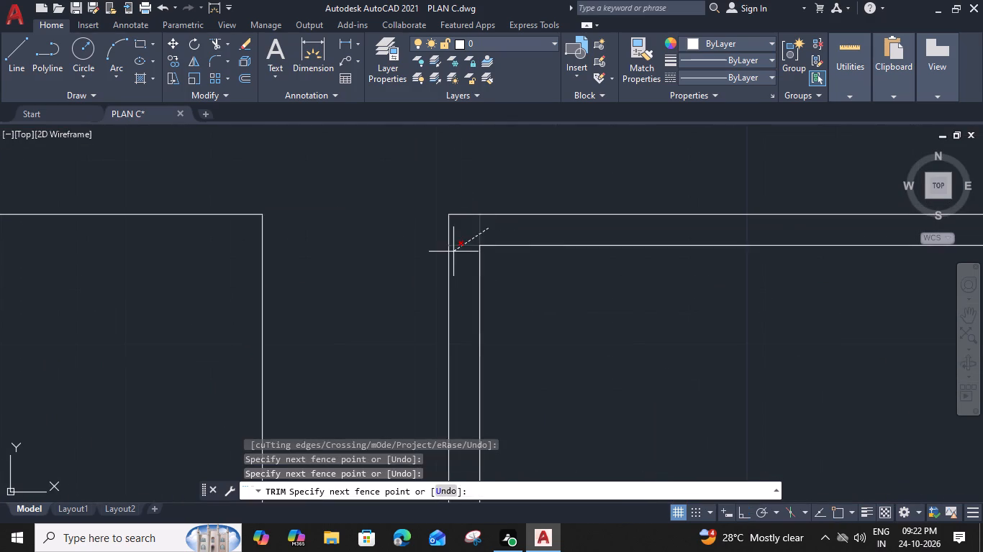
left_click(453, 255)
scroll(462, 249, "down", 2)
scroll(753, 234, "up", 2)
left_click(774, 251)
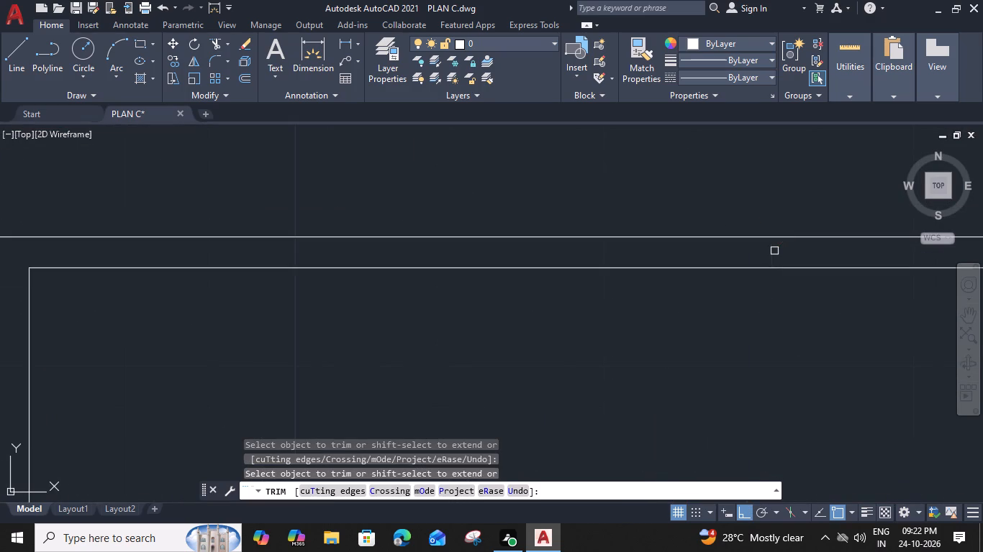
In the dressing room east of the lobby, trim the south wardrobe front line's overlapping west end and the crossing inner line ends at the southwest corner.
scroll(774, 252, "down", 6)
middle_click_drag(799, 328, 540, 94)
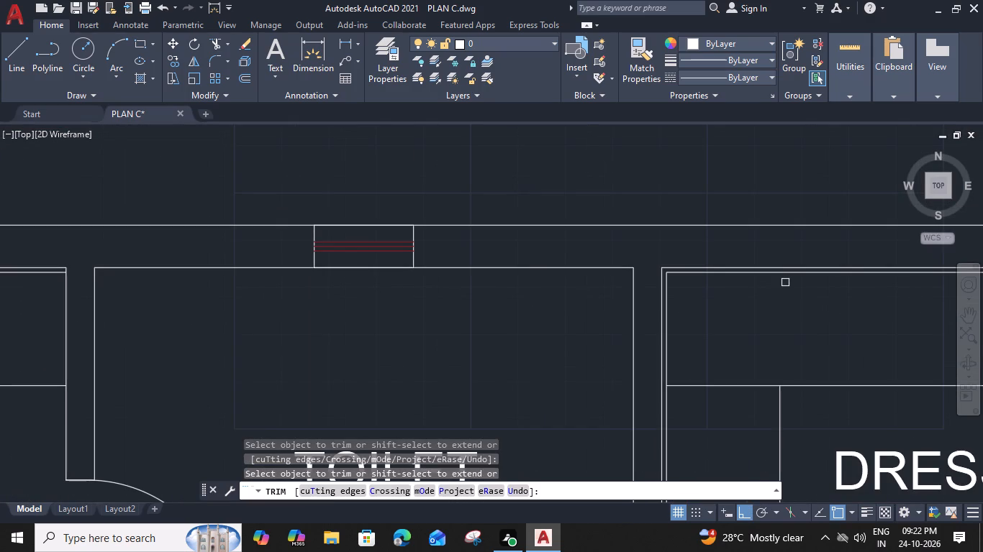
scroll(467, 388, "up", 2)
scroll(489, 382, "down", 4)
scroll(559, 406, "down", 3)
middle_click_drag(558, 391, 559, 405)
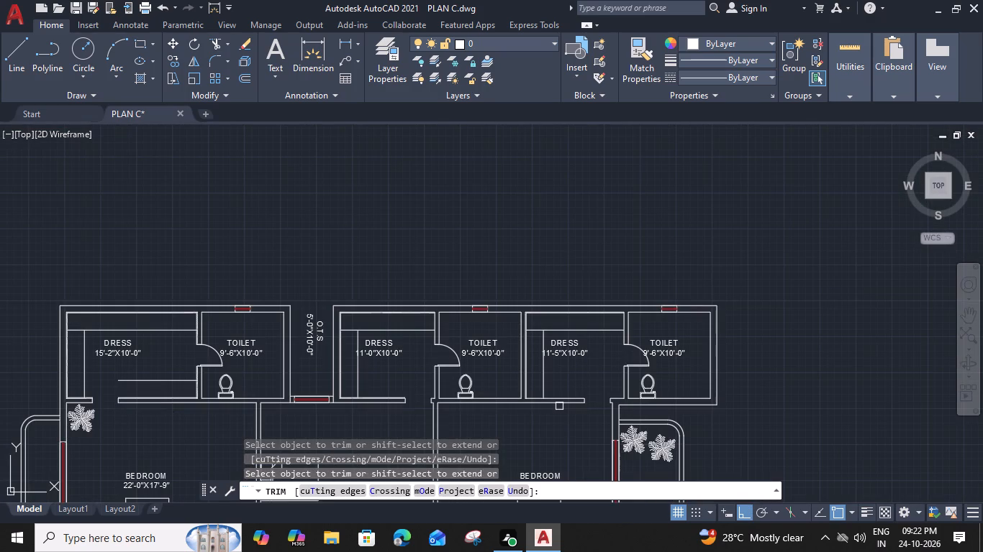
middle_click_drag(559, 405, 589, 114)
middle_click_drag(497, 381, 508, 308)
scroll(541, 405, "up", 5)
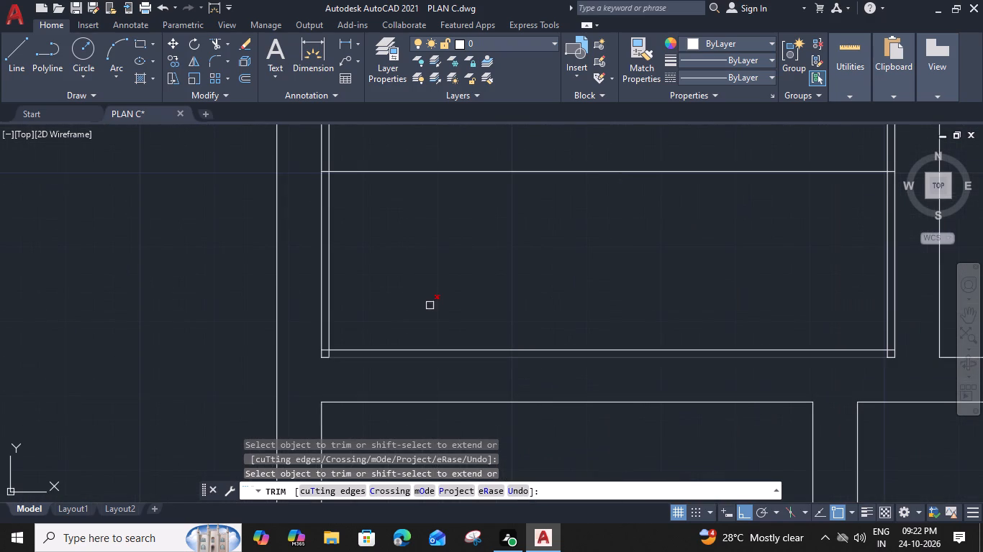
scroll(338, 183, "up", 2)
left_click(307, 152)
scroll(305, 178, "down", 2)
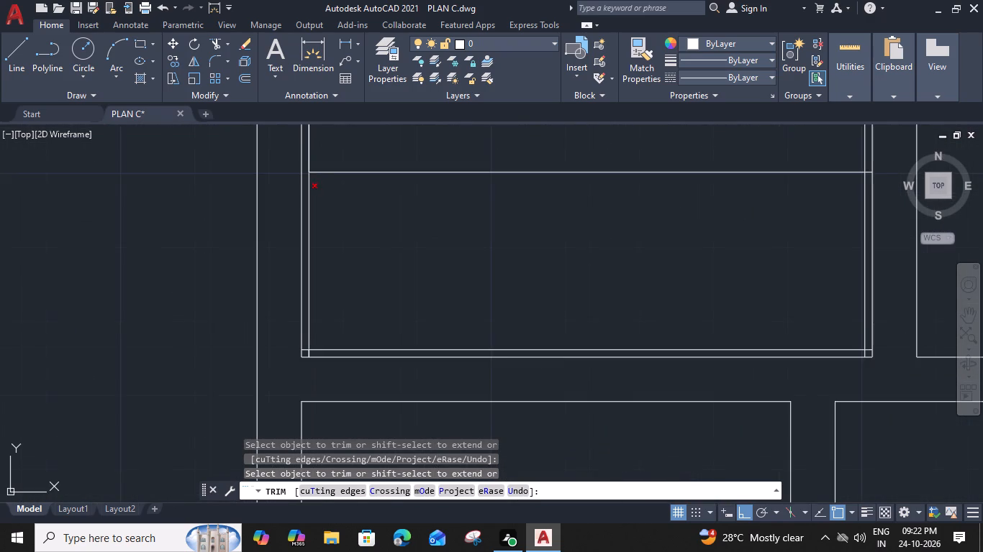
scroll(311, 348, "up", 3)
left_click(289, 354)
left_click(300, 370)
Trim the crossing inner line ends at the same room's southeast corner and the south wardrobe front line's overlapping east end.
scroll(302, 370, "down", 1)
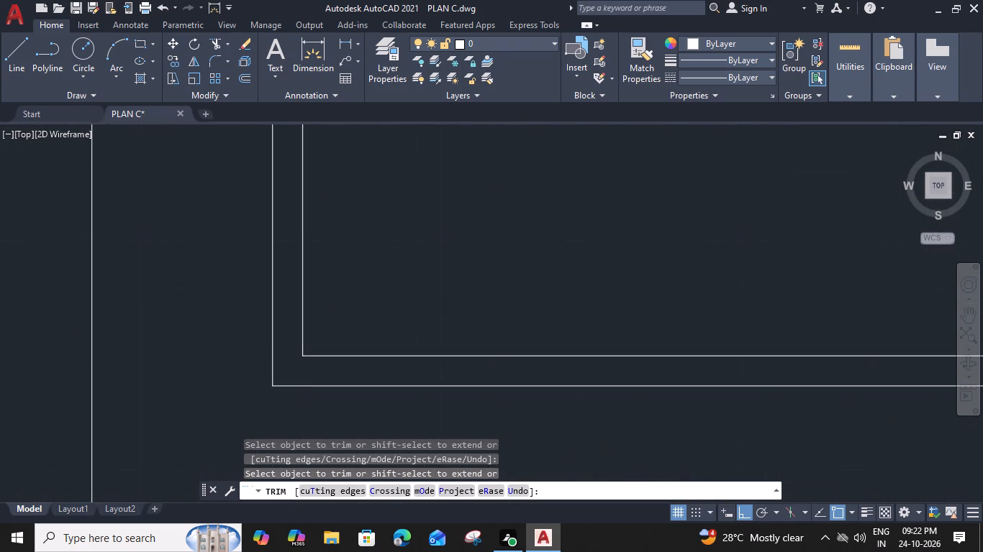
middle_click_drag(661, 385, 141, 359)
middle_click_drag(599, 356, 0, 313)
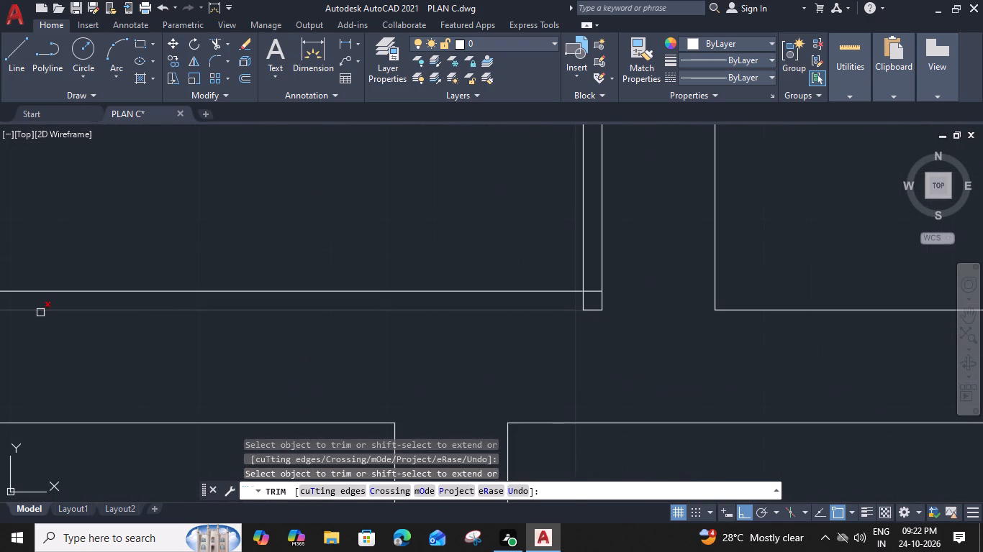
left_click(584, 300)
left_click(592, 290)
scroll(592, 287, "down", 2)
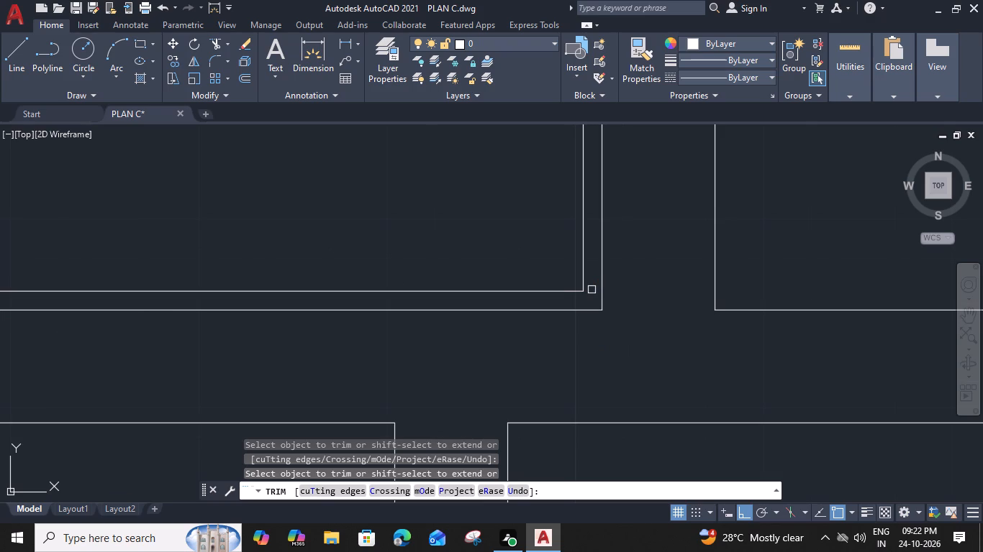
scroll(592, 287, "down", 1)
middle_click_drag(564, 164, 540, 242)
scroll(582, 254, "up", 3)
left_click(525, 254)
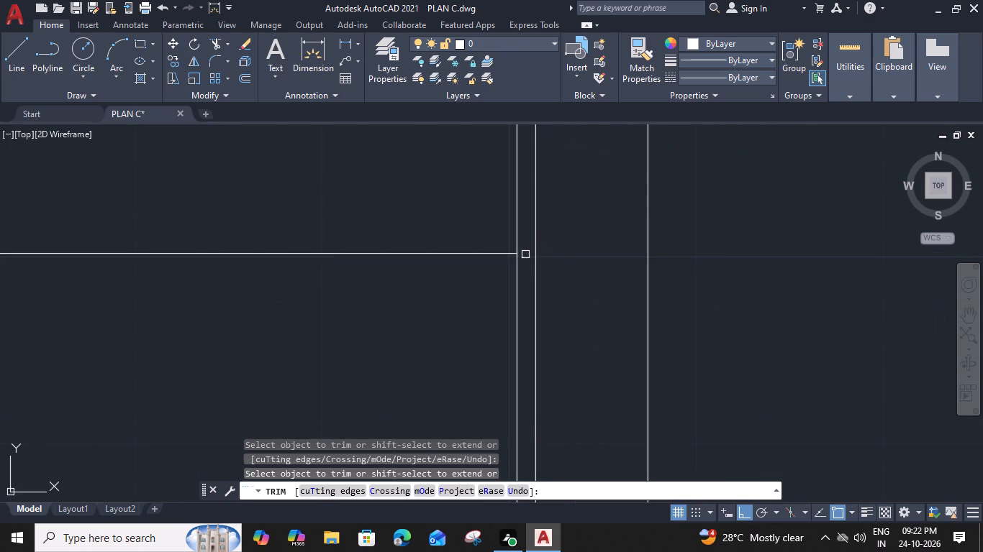
In the 9'-0"X11'-6" DRESS room, trim the south wardrobe front line's overlapping west end and the crossing line ends along the southwest corner.
scroll(525, 254, "down", 4)
scroll(311, 295, "down", 3)
middle_click_drag(211, 301, 742, 285)
middle_click_drag(230, 311, 510, 244)
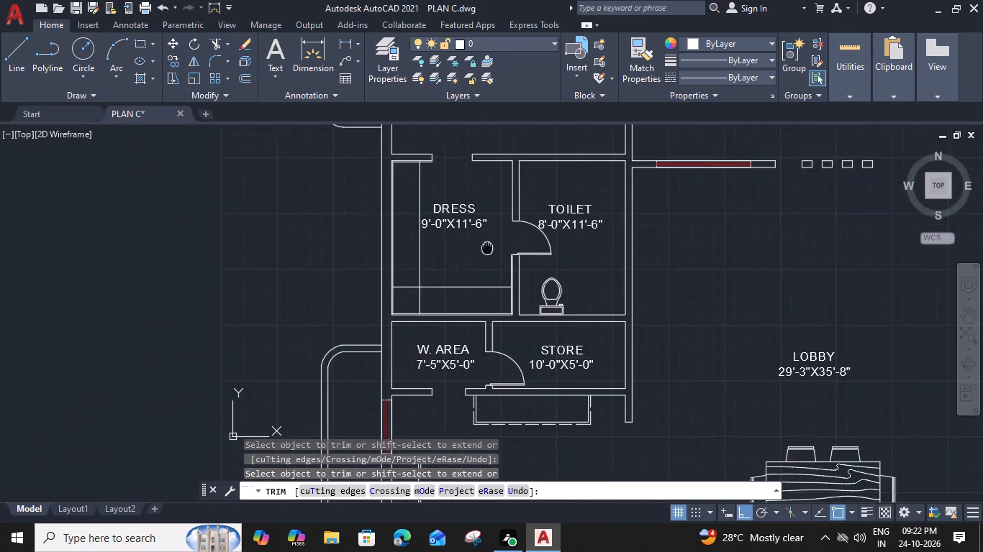
middle_click_drag(510, 244, 537, 240)
scroll(493, 290, "up", 4)
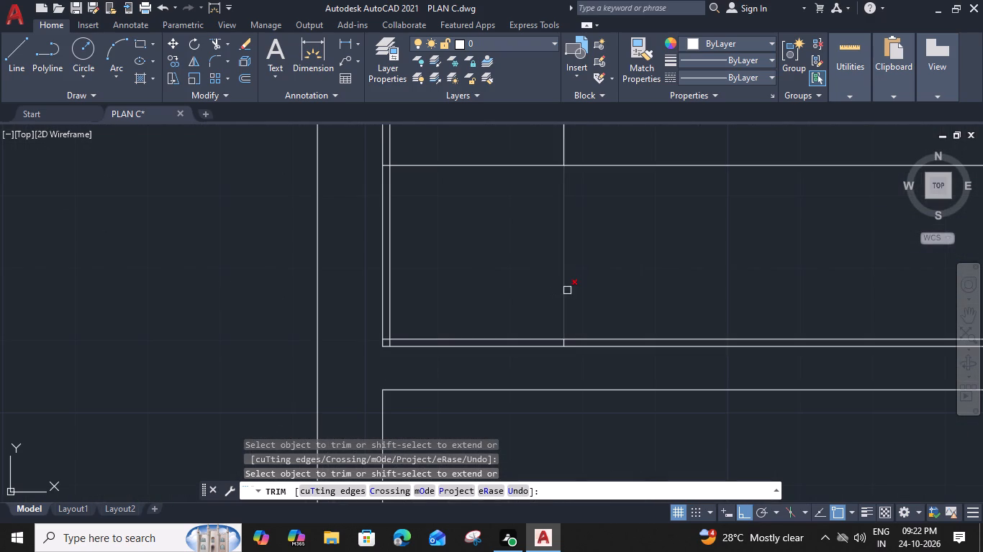
left_click(501, 162)
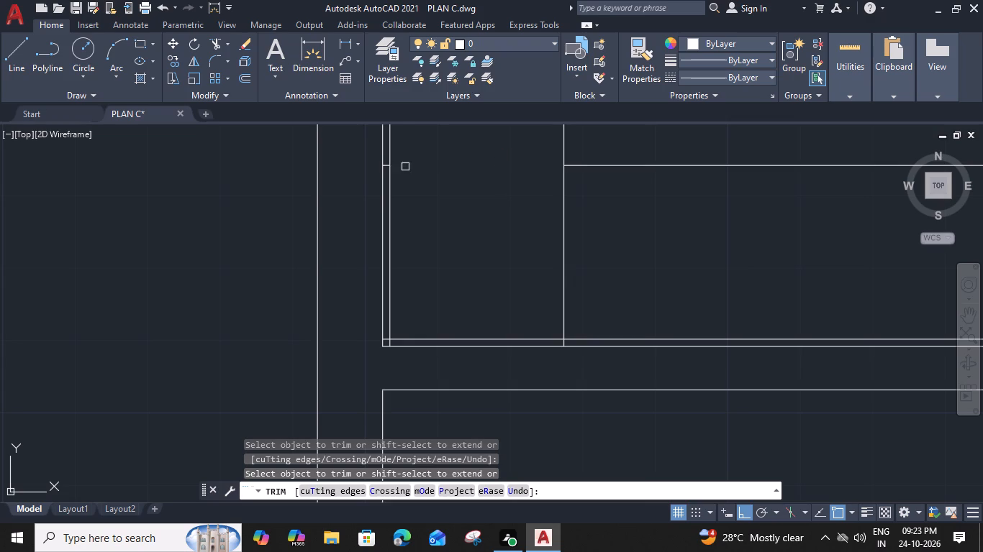
scroll(395, 163, "up", 2)
left_click(368, 167)
scroll(368, 172, "down", 1)
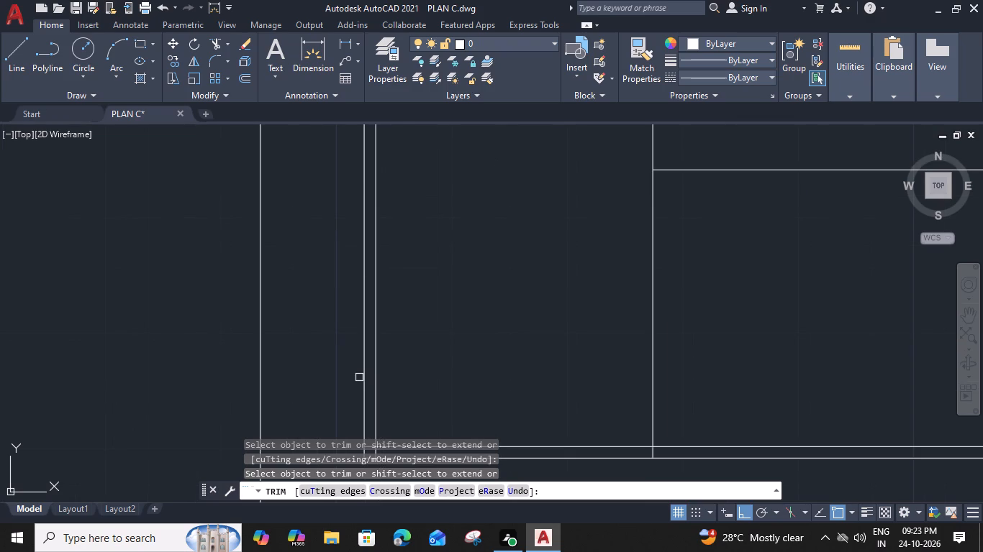
middle_click_drag(375, 378, 376, 222)
scroll(363, 290, "up", 1)
left_click(374, 291)
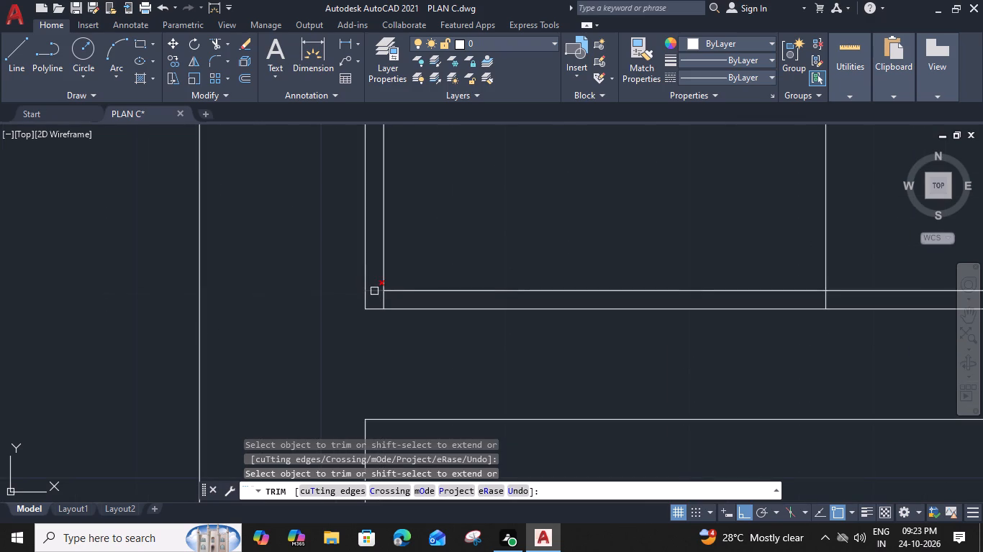
left_click(381, 303)
left_click(823, 298)
scroll(823, 300, "down", 2)
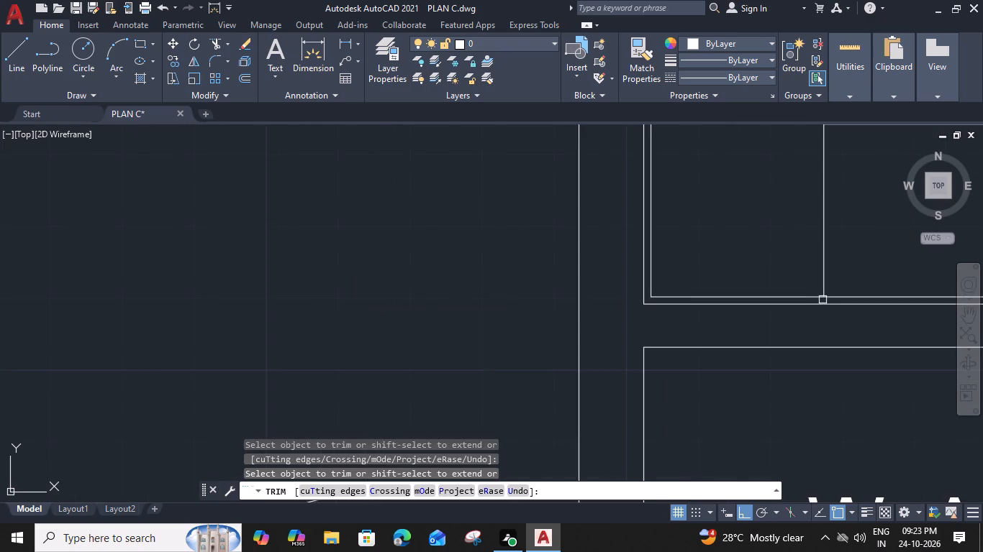
middle_click_drag(782, 225, 346, 272)
Trim the south wardrobe front line's overlapping east end and the crossing inner line ends at the 9'-0"X11'-6" DRESS room's southeast corner.
scroll(348, 270, "down", 3)
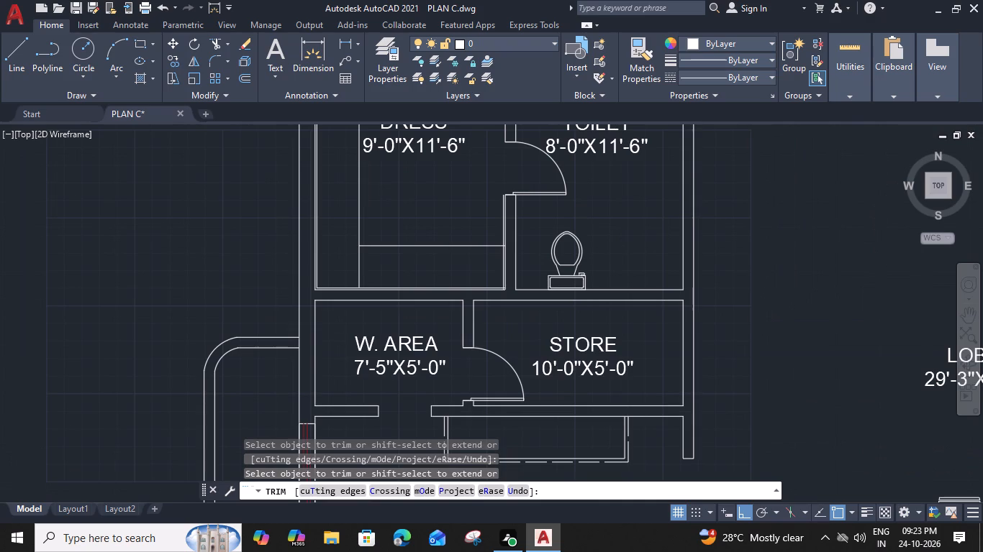
scroll(516, 254, "up", 5)
left_click(399, 170)
scroll(400, 202, "down", 2)
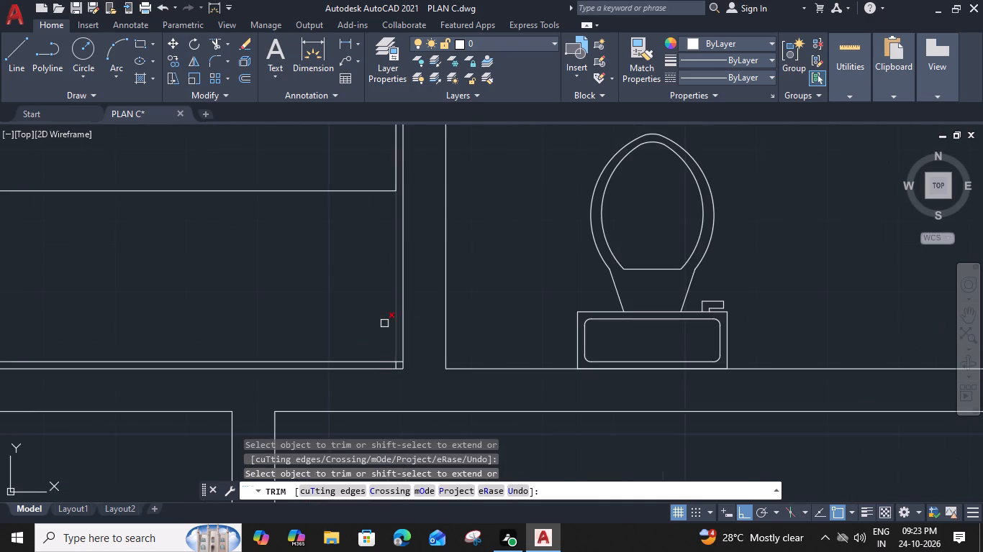
scroll(386, 377, "up", 2)
left_click(409, 353)
left_click(423, 344)
scroll(417, 344, "down", 4)
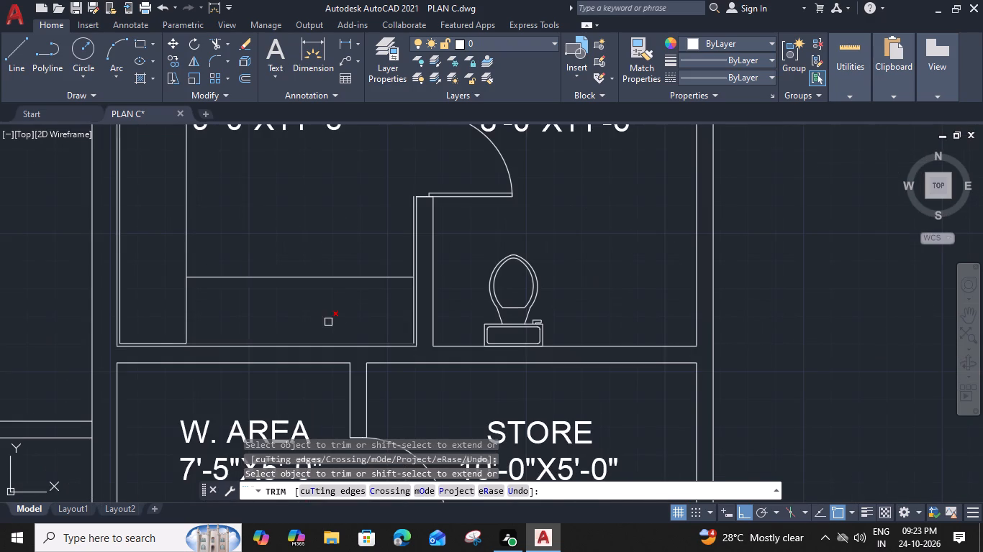
Trim the west wardrobe front line's overlapping north end and the crossing inner line ends at the same room's northwest corner.
middle_click_drag(263, 256, 404, 402)
middle_click_drag(309, 297, 308, 335)
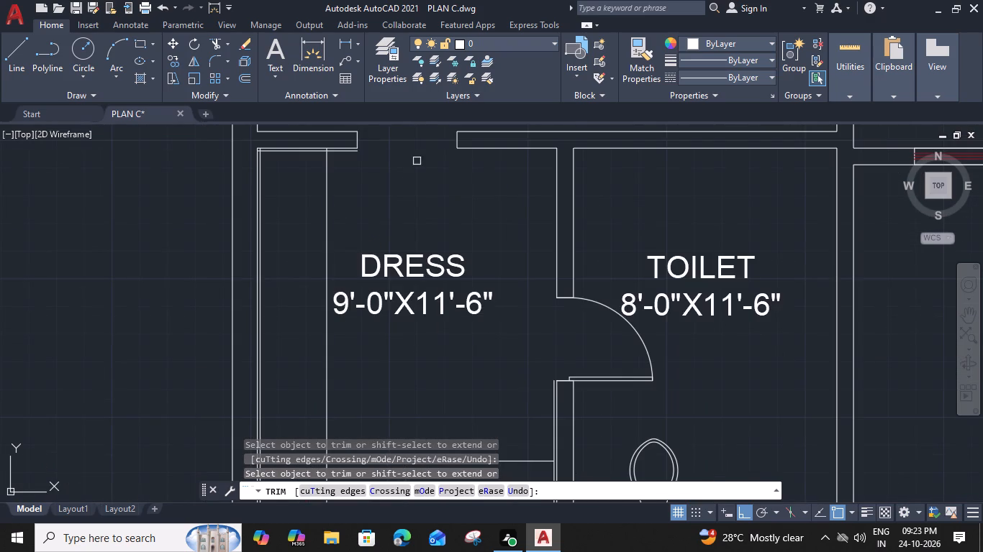
scroll(349, 121, "up", 4)
scroll(294, 195, "up", 2)
left_click(346, 194)
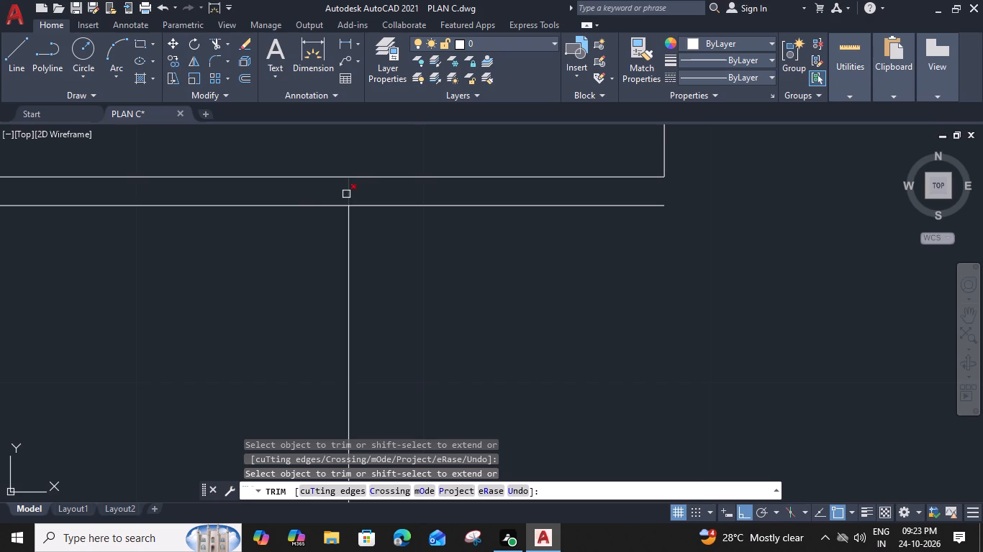
scroll(329, 198, "down", 1)
middle_click_drag(302, 195, 625, 209)
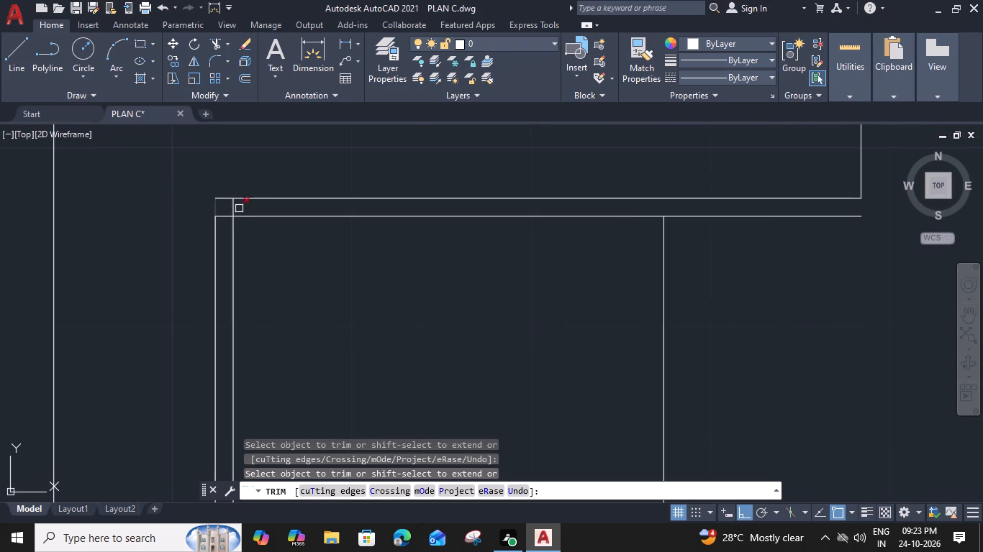
left_click(240, 208)
left_click(223, 223)
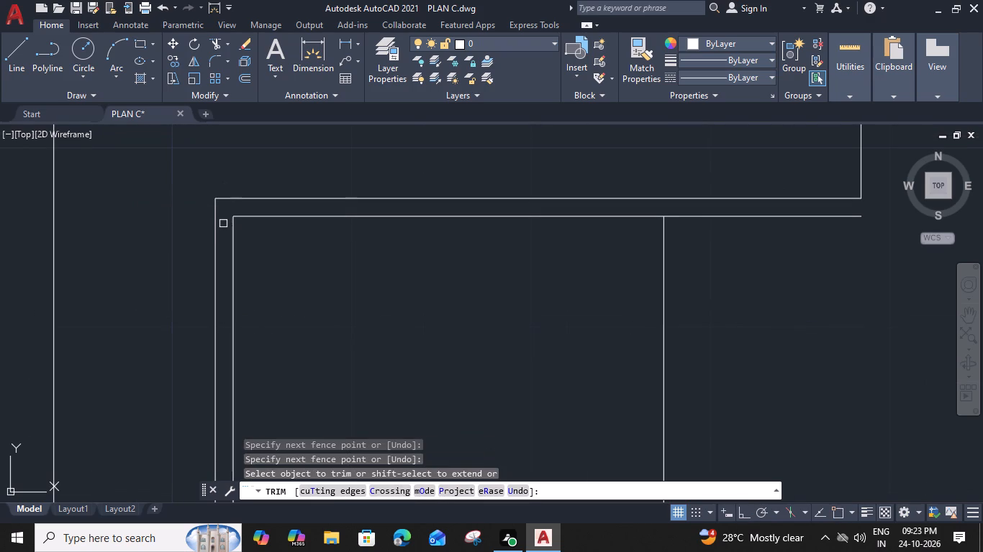
scroll(238, 226, "down", 2)
scroll(366, 296, "down", 3)
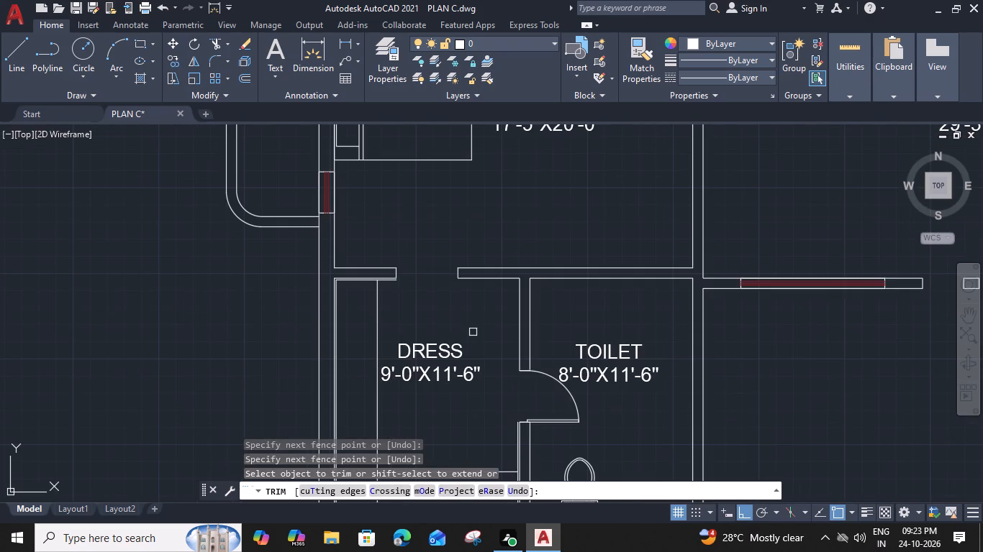
Offset the west and south wardrobe front lines 2" into the 9'-0"X11'-6" DRESS room.
key("Escape")
left_click(376, 313)
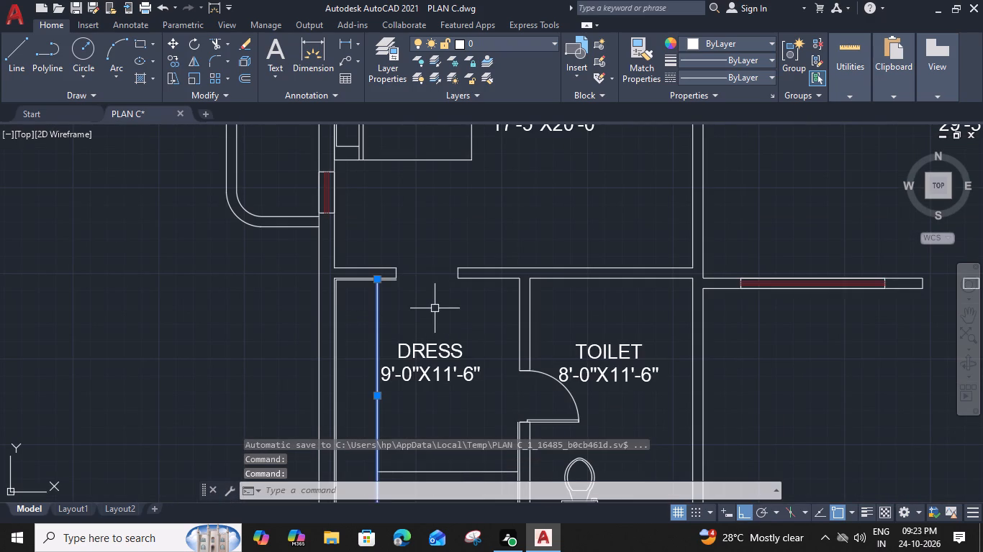
type("O 2\"")
key("Return")
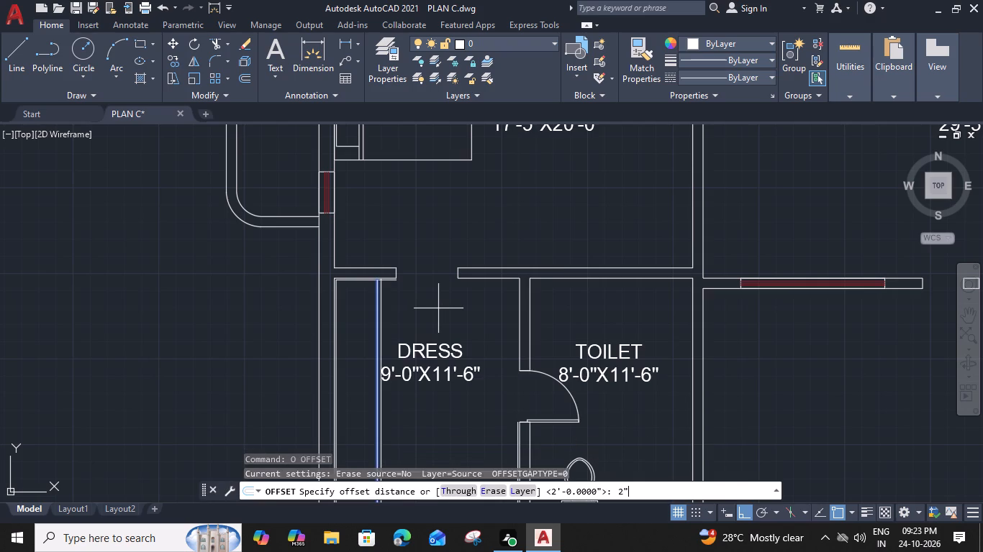
left_click(455, 313)
middle_click_drag(453, 354, 410, 175)
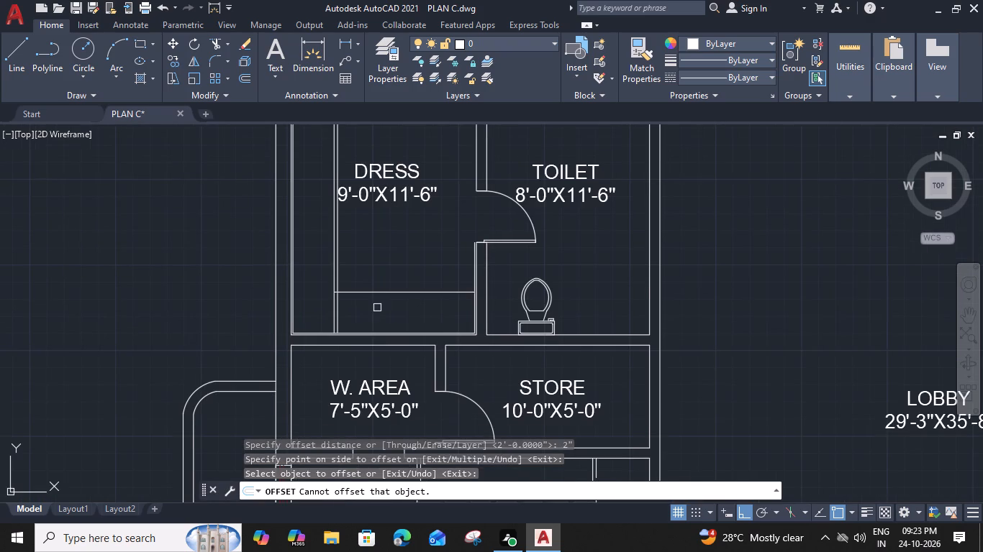
scroll(387, 298, "up", 1)
left_click(411, 287)
left_click(420, 240)
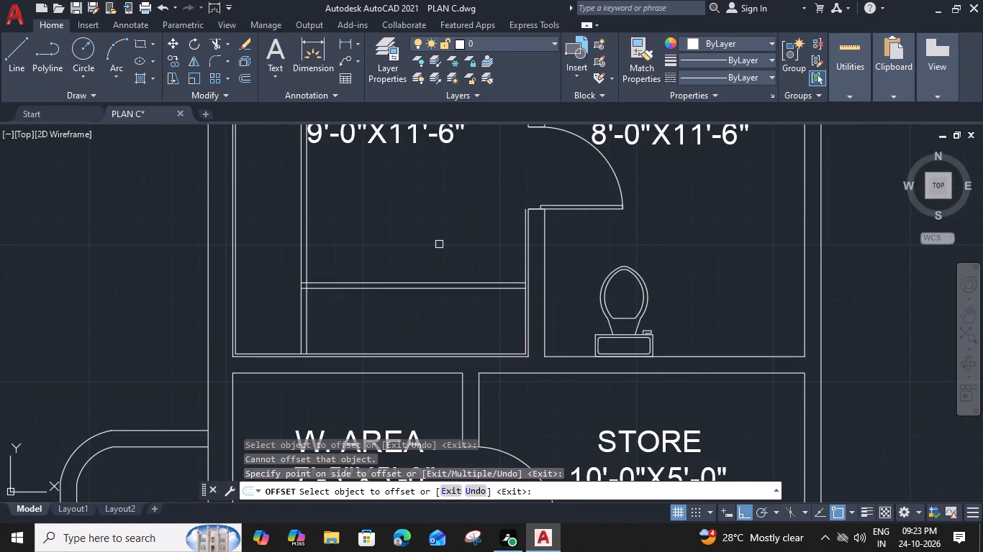
Offset the wardrobe front line in the DRESS CUM BATH 2" to the north.
scroll(611, 239, "down", 2)
middle_click_drag(576, 241, 70, 203)
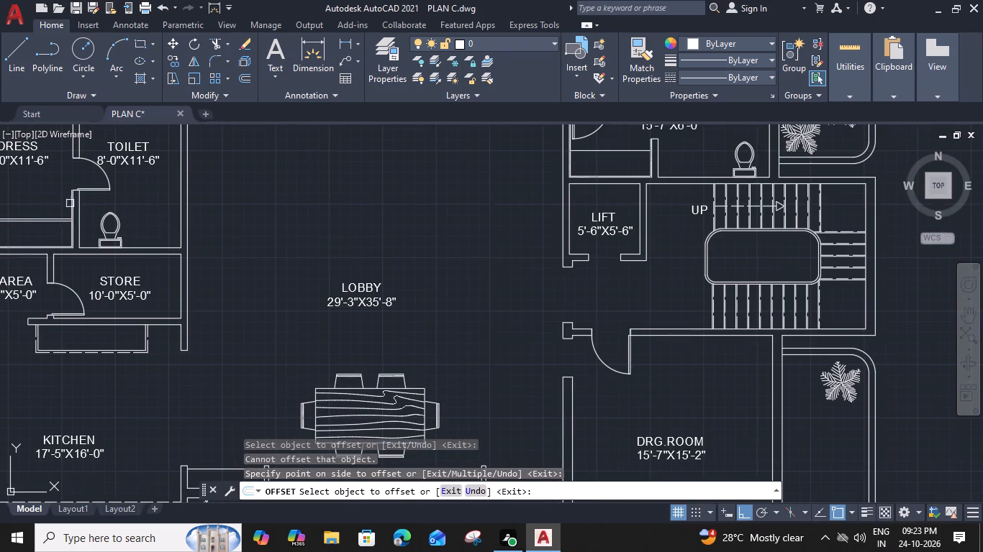
middle_click_drag(569, 193, 475, 245)
scroll(548, 178, "up", 3)
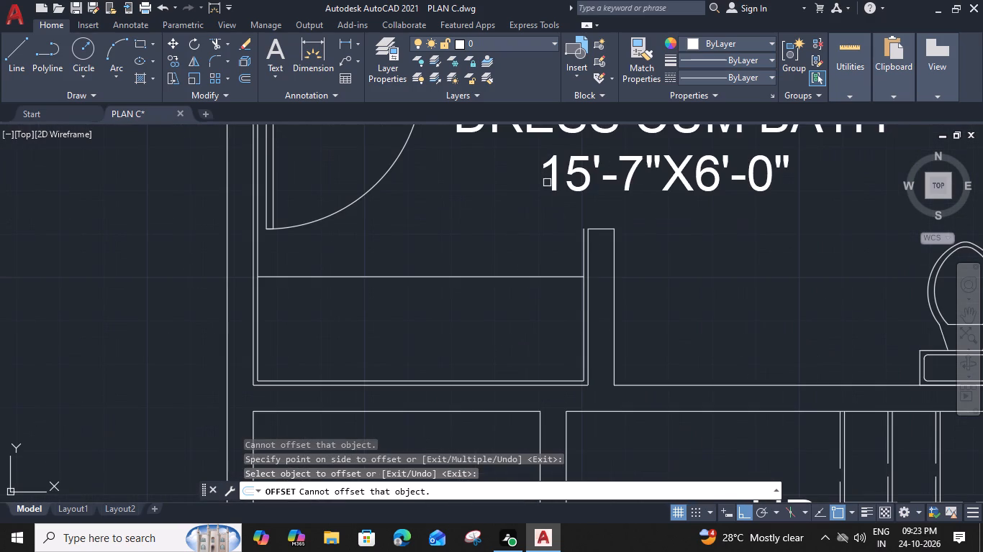
left_click(507, 275)
left_click(509, 246)
Offset the west and north wardrobe front lines in the 11'-5"X10'-0" DRESS room 2" into the room.
scroll(509, 245, "down", 3)
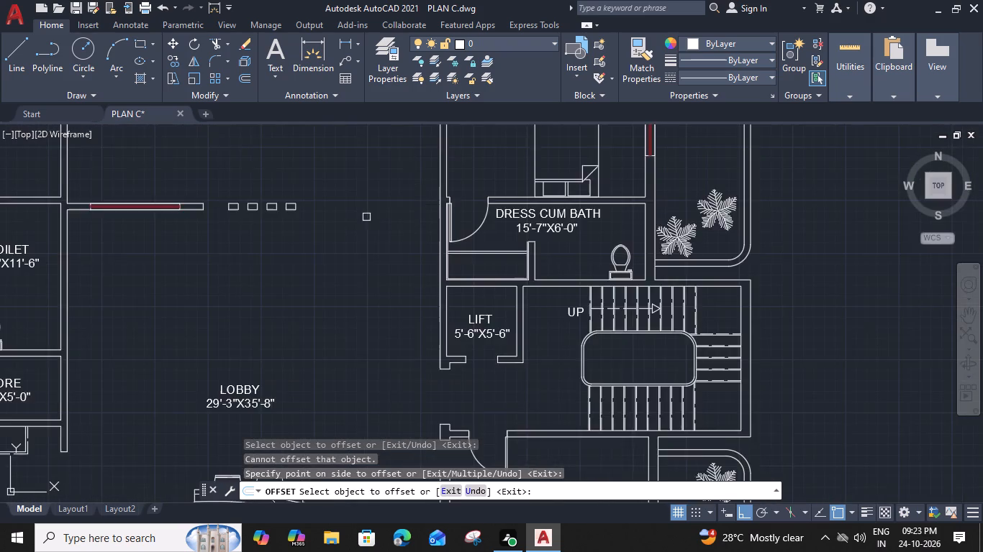
middle_click_drag(362, 216, 327, 384)
scroll(303, 309, "down", 2)
middle_click_drag(331, 145, 338, 201)
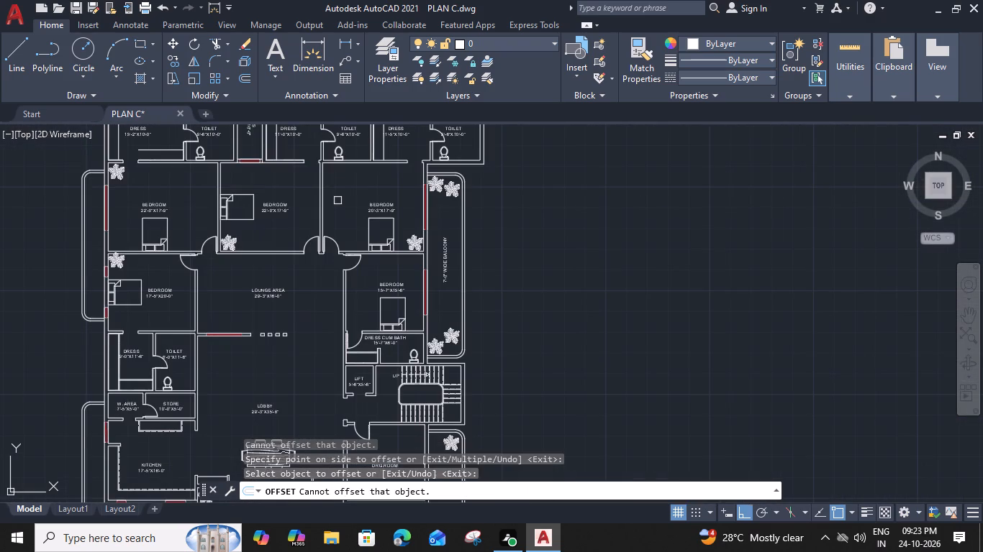
middle_click_drag(338, 201, 307, 280)
scroll(360, 272, "up", 4)
left_click_drag(358, 289, 366, 290)
left_click(430, 295)
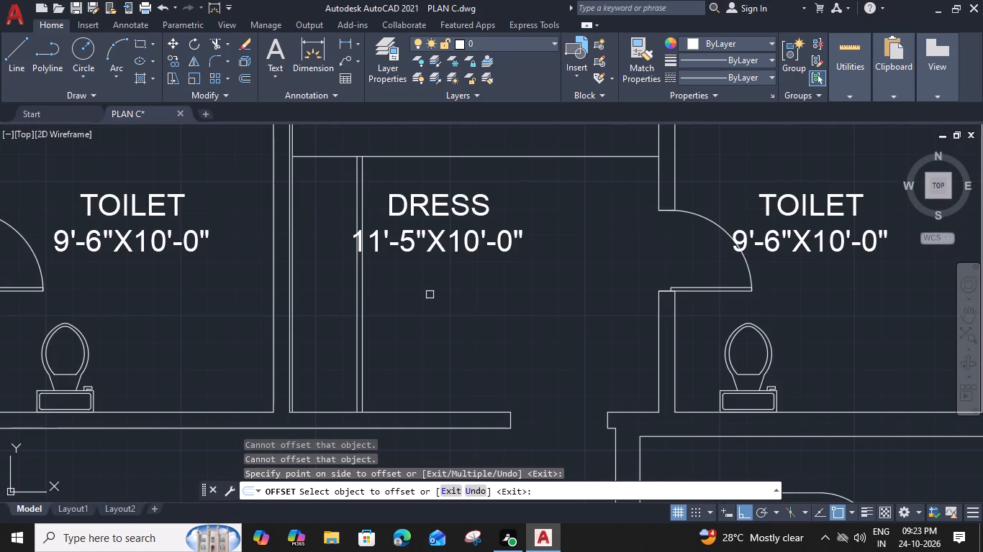
left_click(539, 157)
left_click(568, 224)
Offset the east wall line north of the toilet door 2" into the 11'-5"X10'-0" DRESS room.
scroll(568, 224, "down", 1)
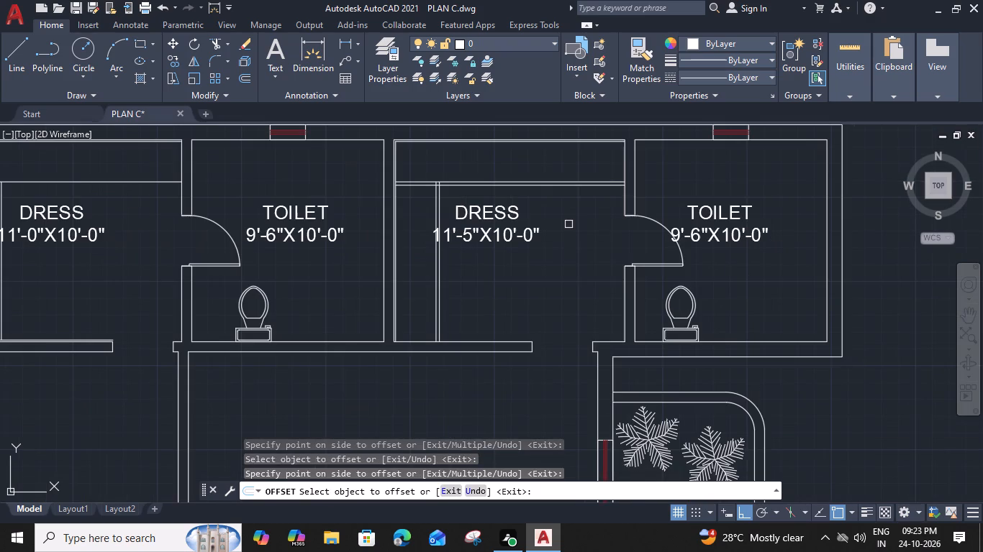
scroll(625, 154, "up", 1)
left_click(625, 155)
left_click(607, 164)
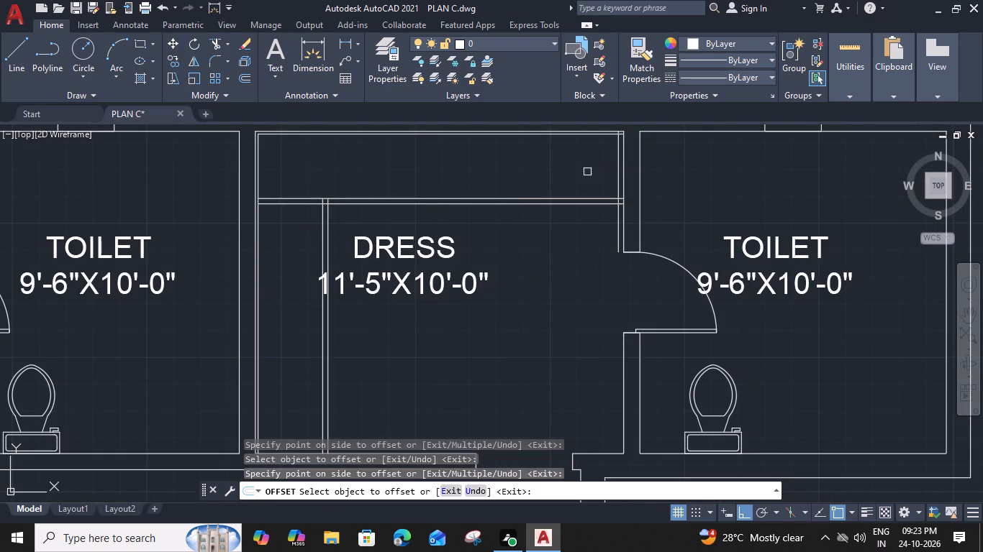
In the 11'-0"X10'-0" DRESS room, offset the northern east wall line and the north and west wardrobe front lines 2" inward.
middle_click_drag(240, 211, 463, 190)
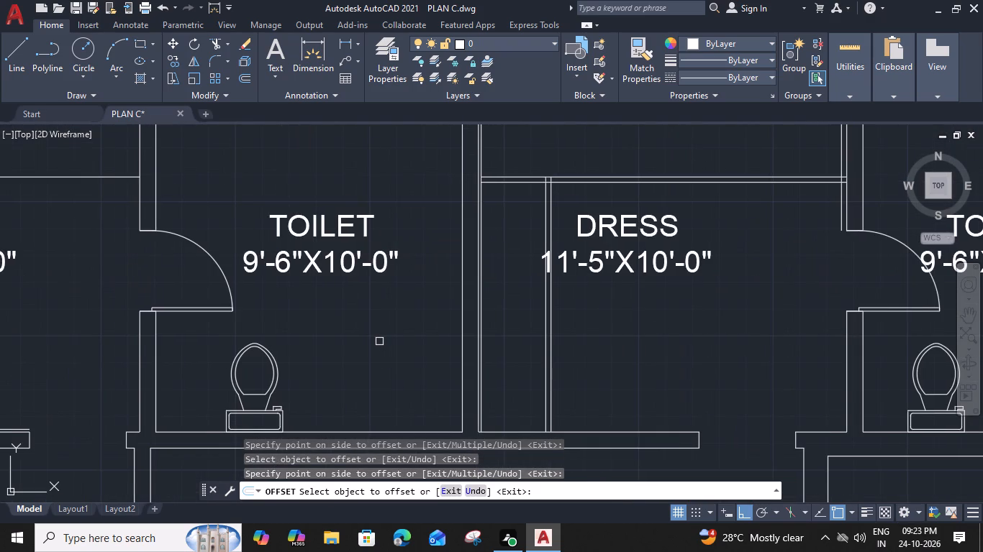
middle_click_drag(384, 333, 799, 382)
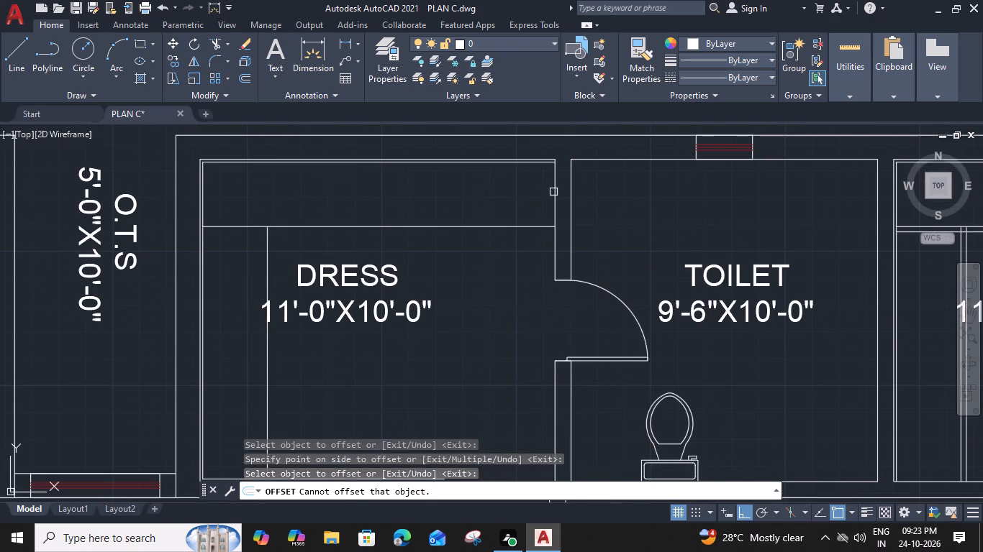
left_click_drag(553, 192, 545, 193)
left_click(522, 197)
left_click(493, 226)
left_click_drag(494, 273, 486, 277)
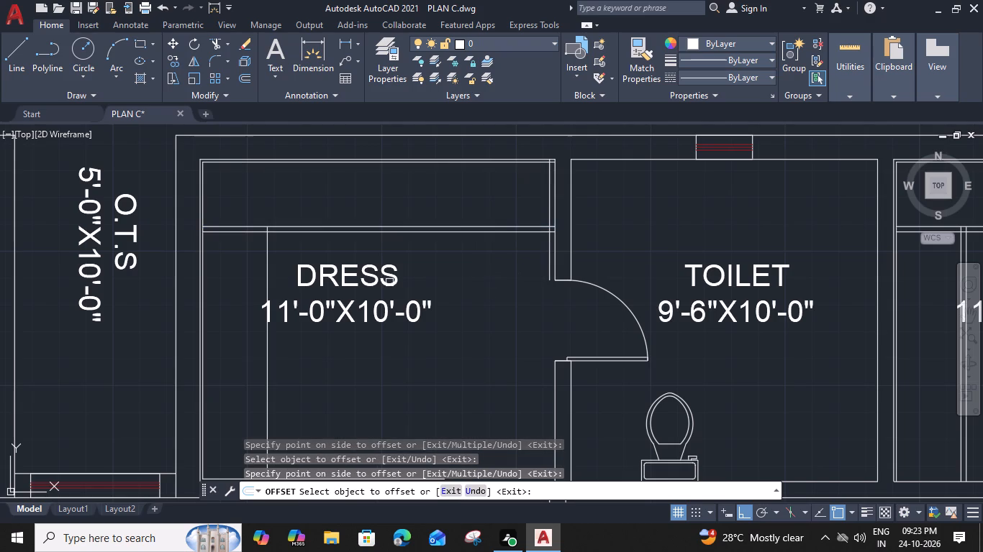
left_click_drag(268, 259, 276, 261)
left_click(290, 263)
Offset the south, west and north wardrobe front lines in the 15'-2"X10'-0" DRESS room 2" into the room.
middle_click_drag(288, 291, 369, 149)
middle_click_drag(181, 332, 321, 331)
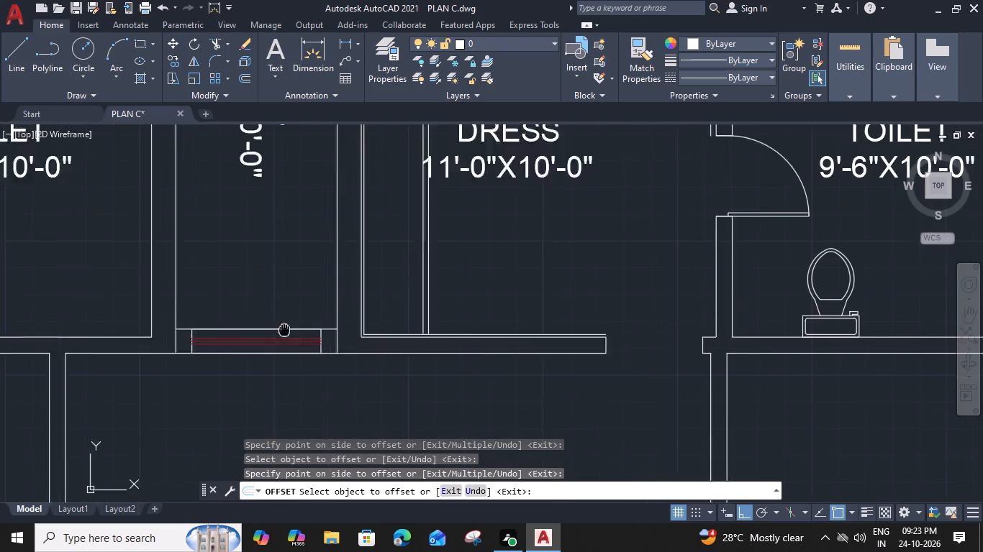
middle_click_drag(321, 331, 512, 339)
middle_click_drag(307, 333, 604, 346)
middle_click_drag(263, 300, 527, 318)
left_click(440, 309)
left_click_drag(461, 275, 453, 275)
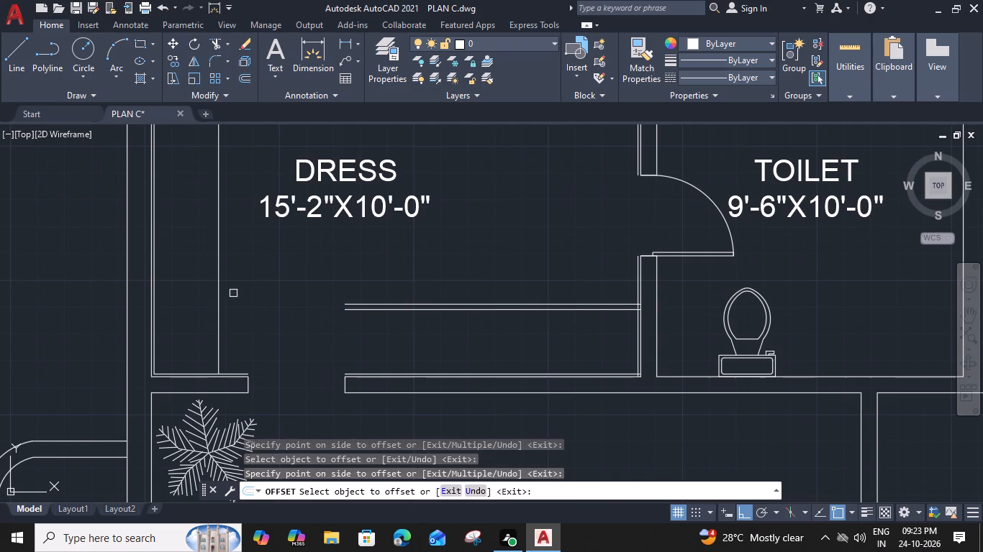
left_click(222, 293)
left_click(253, 297)
middle_click_drag(279, 258, 278, 354)
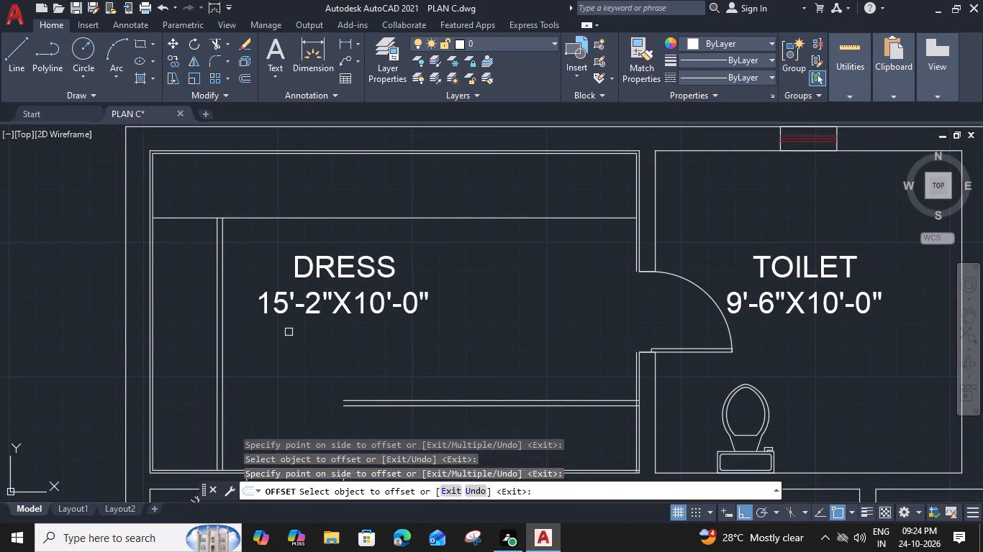
left_click(519, 216)
left_click(515, 259)
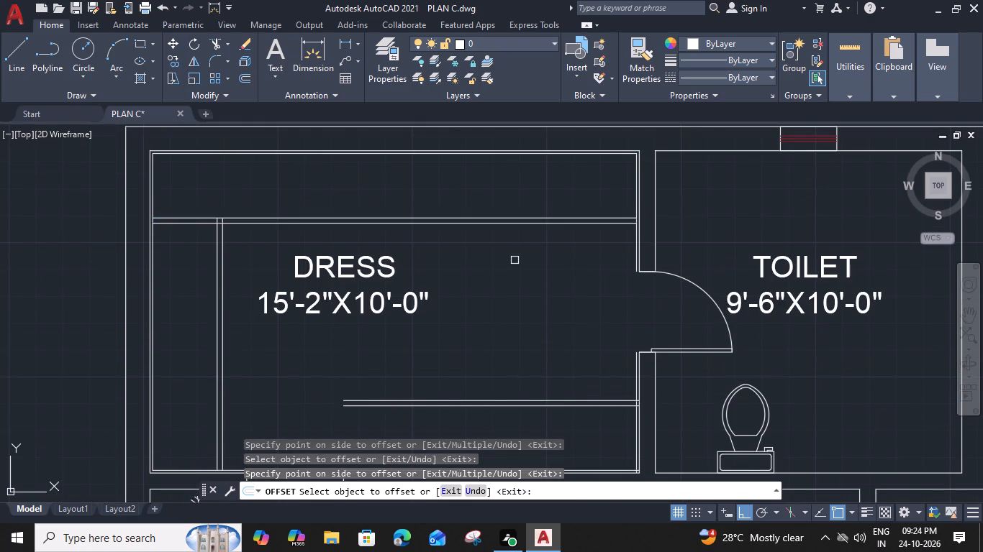
key("Escape")
Trim the west wardrobe's double front line ends between the two north front lines in the 15'-2"X10'-0" DRESS room.
type("TR")
key("space")
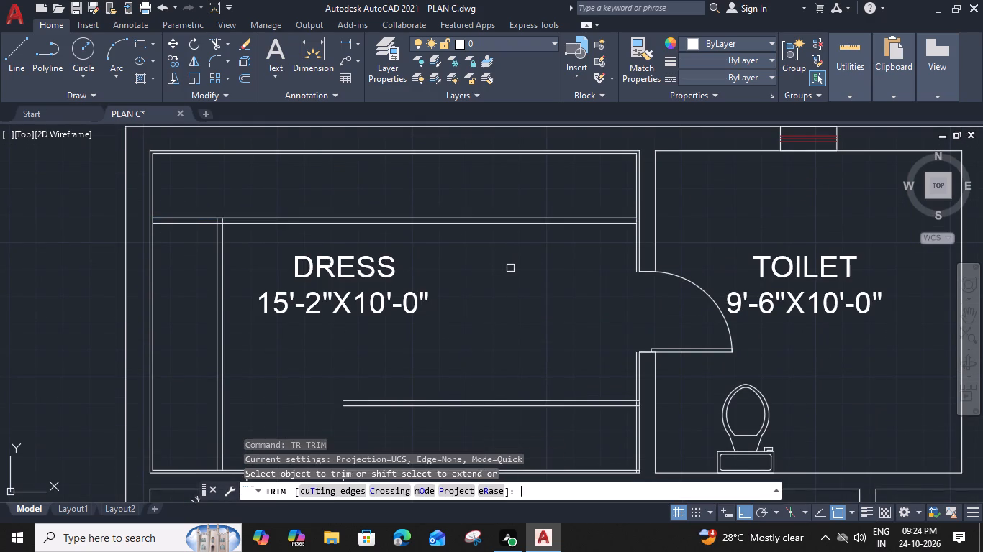
scroll(201, 208, "up", 3)
left_click(257, 259)
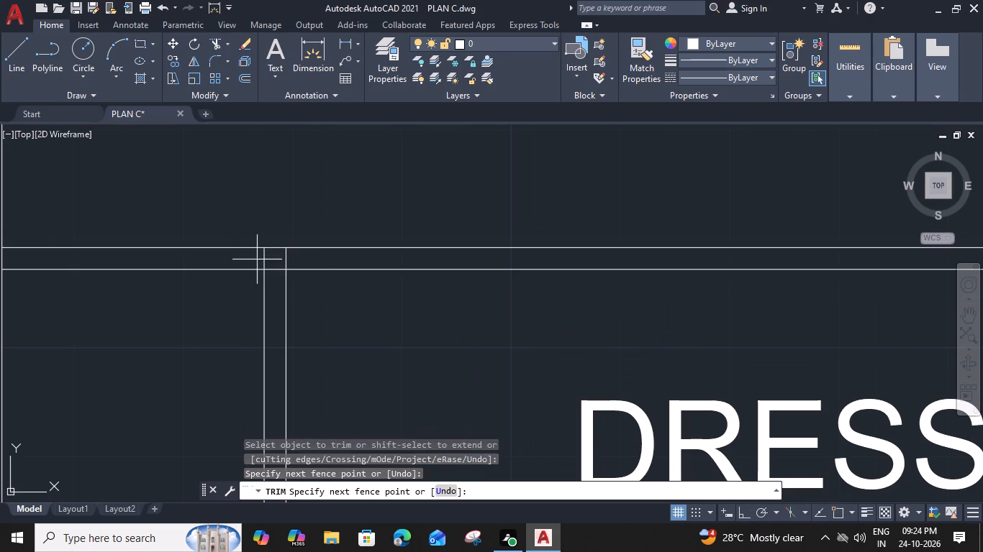
left_click(320, 261)
scroll(320, 261, "down", 3)
middle_click_drag(342, 313, 340, 175)
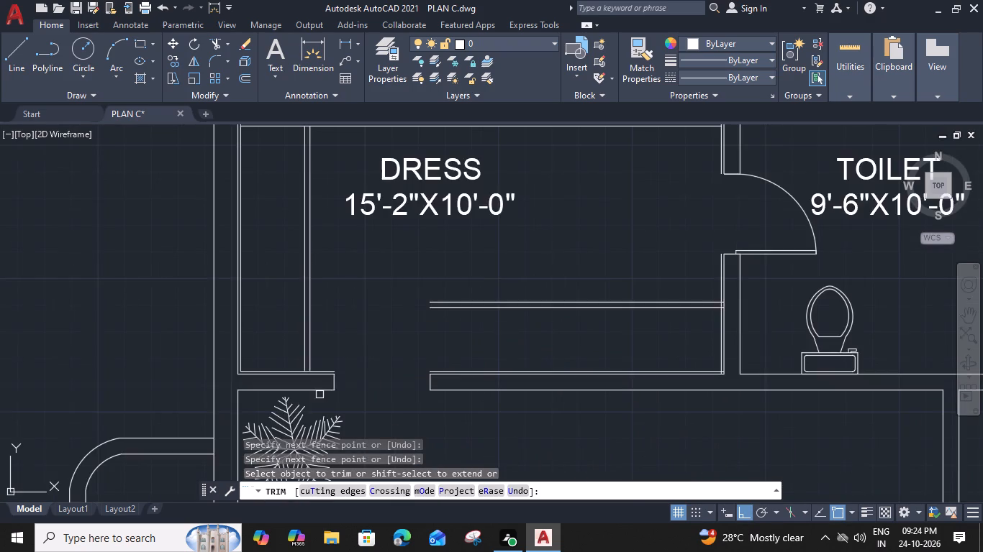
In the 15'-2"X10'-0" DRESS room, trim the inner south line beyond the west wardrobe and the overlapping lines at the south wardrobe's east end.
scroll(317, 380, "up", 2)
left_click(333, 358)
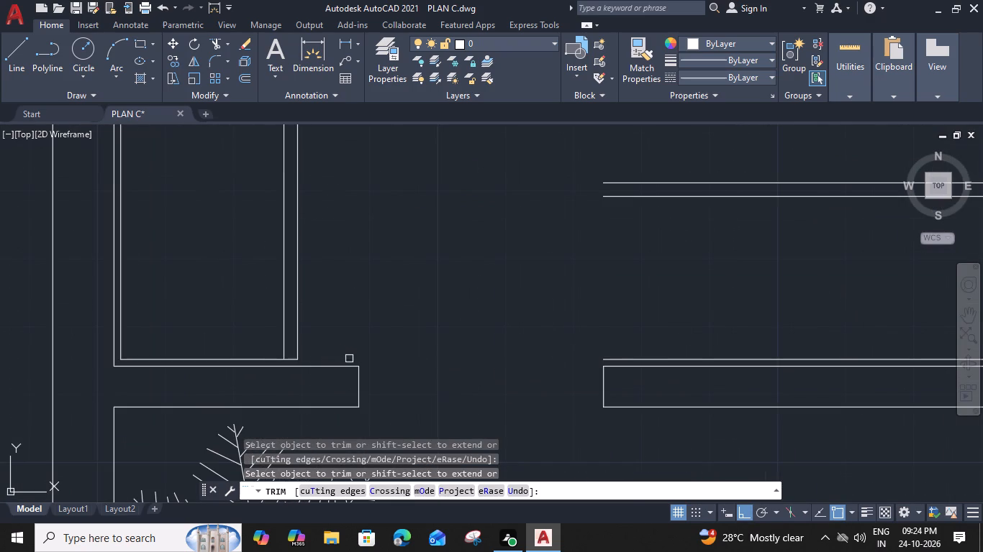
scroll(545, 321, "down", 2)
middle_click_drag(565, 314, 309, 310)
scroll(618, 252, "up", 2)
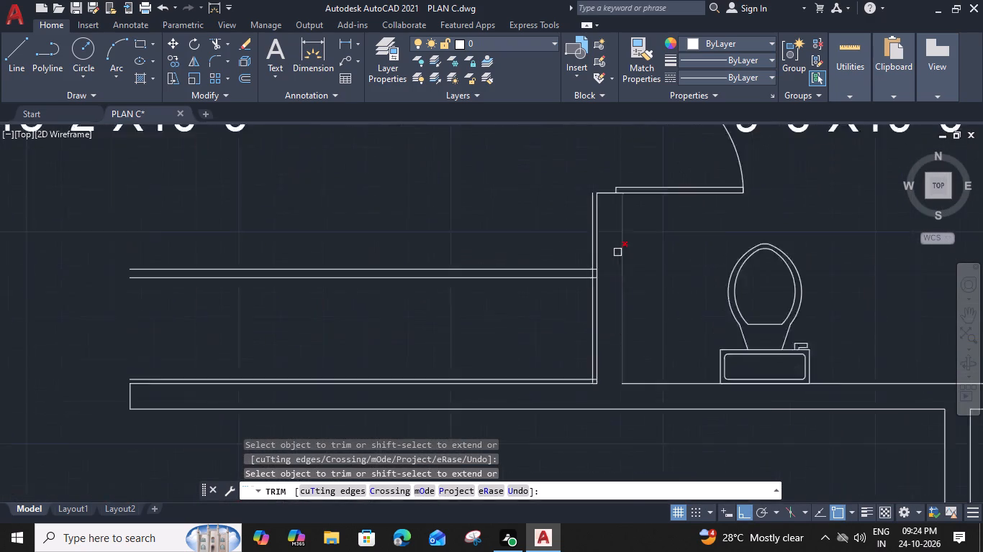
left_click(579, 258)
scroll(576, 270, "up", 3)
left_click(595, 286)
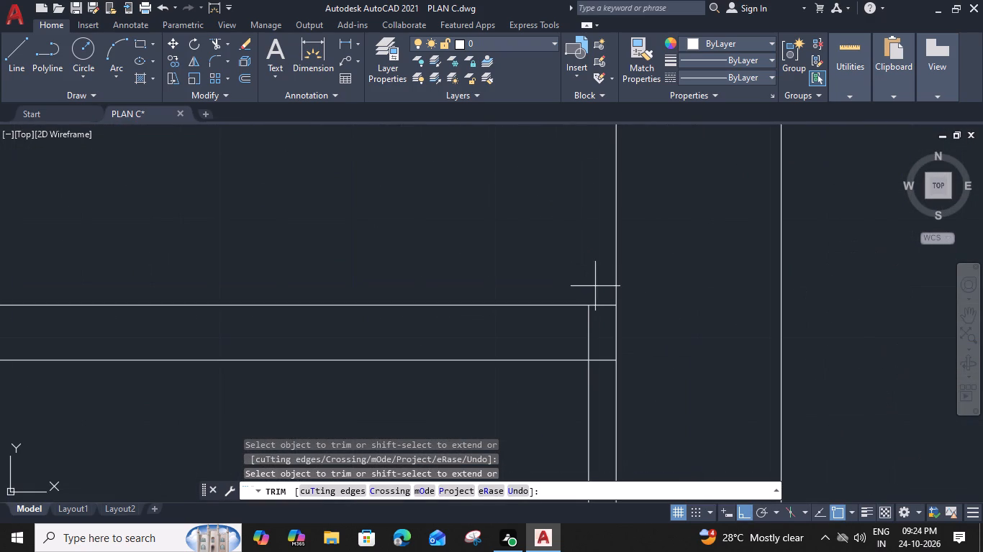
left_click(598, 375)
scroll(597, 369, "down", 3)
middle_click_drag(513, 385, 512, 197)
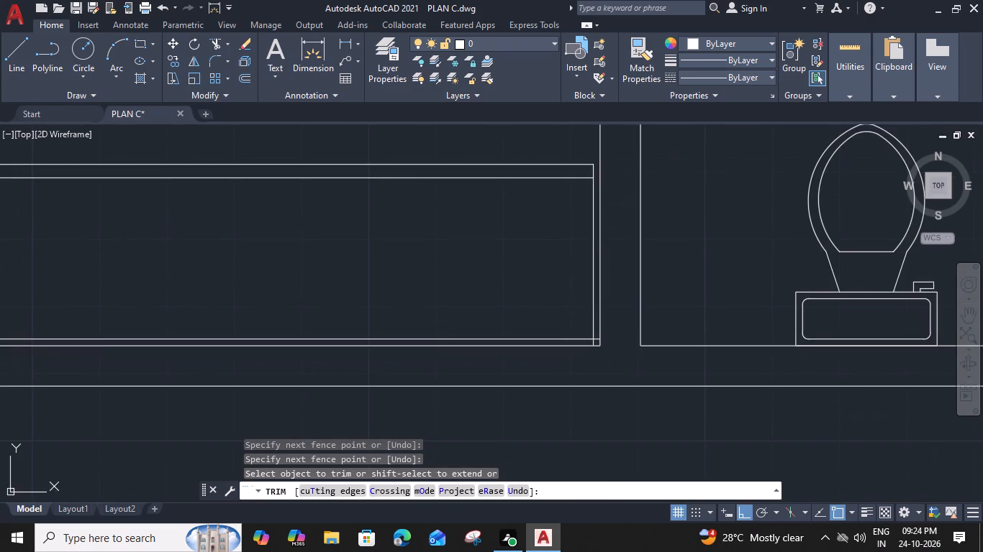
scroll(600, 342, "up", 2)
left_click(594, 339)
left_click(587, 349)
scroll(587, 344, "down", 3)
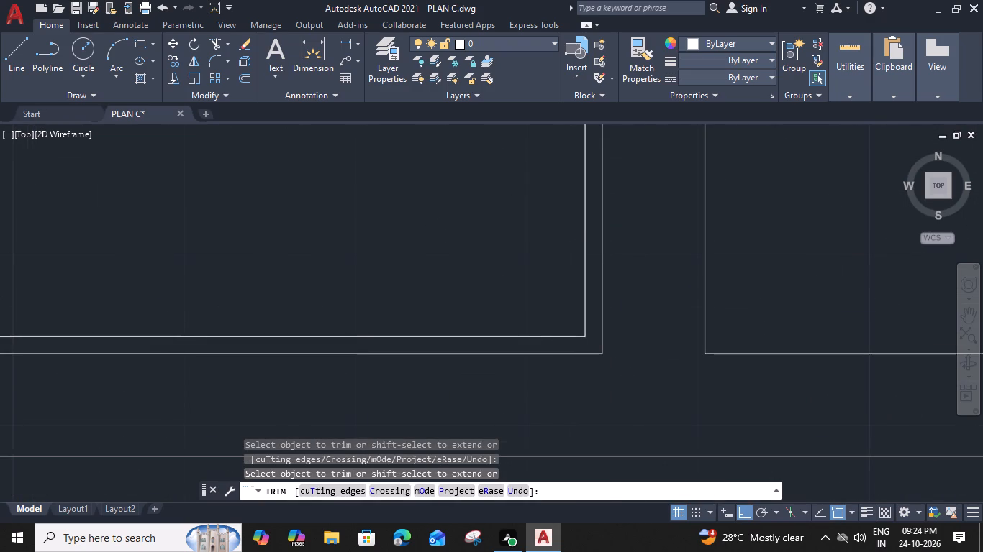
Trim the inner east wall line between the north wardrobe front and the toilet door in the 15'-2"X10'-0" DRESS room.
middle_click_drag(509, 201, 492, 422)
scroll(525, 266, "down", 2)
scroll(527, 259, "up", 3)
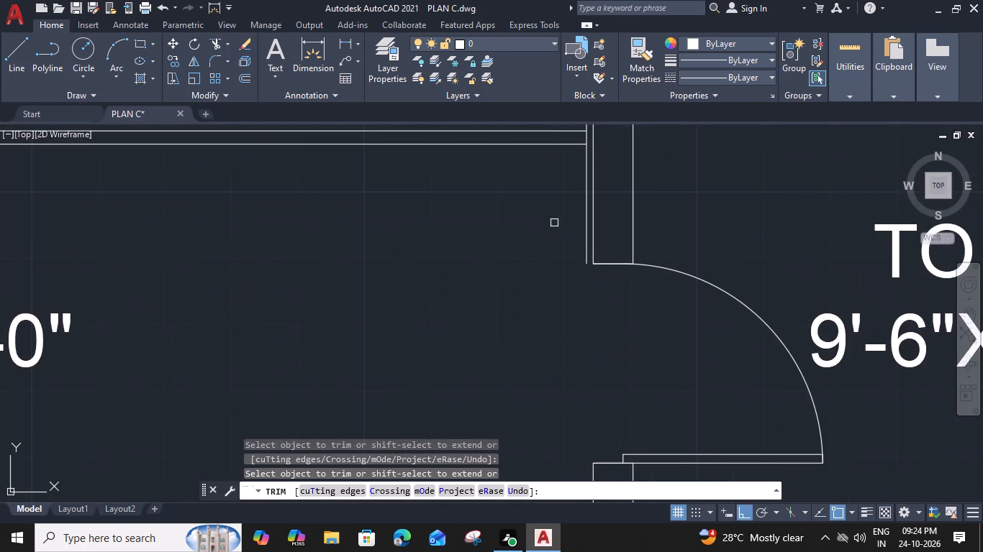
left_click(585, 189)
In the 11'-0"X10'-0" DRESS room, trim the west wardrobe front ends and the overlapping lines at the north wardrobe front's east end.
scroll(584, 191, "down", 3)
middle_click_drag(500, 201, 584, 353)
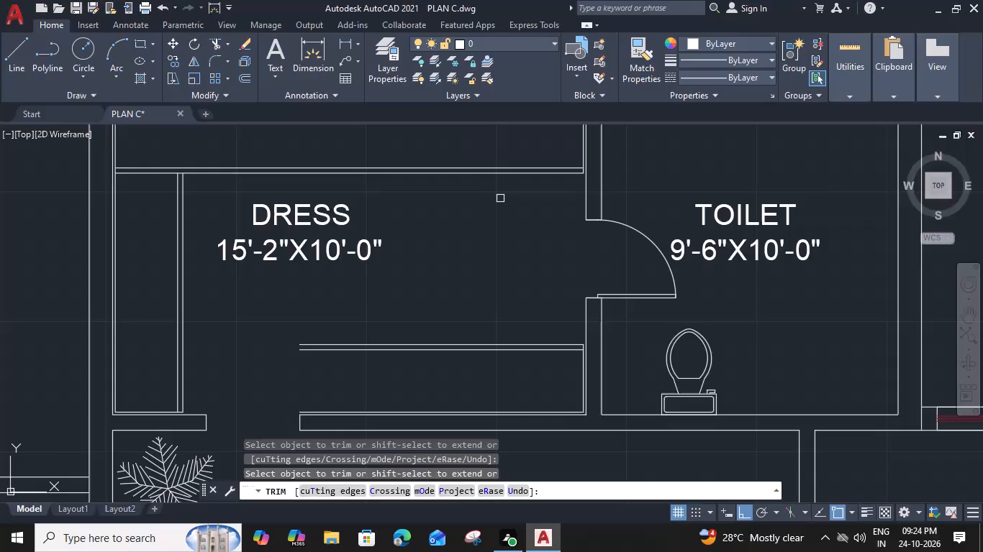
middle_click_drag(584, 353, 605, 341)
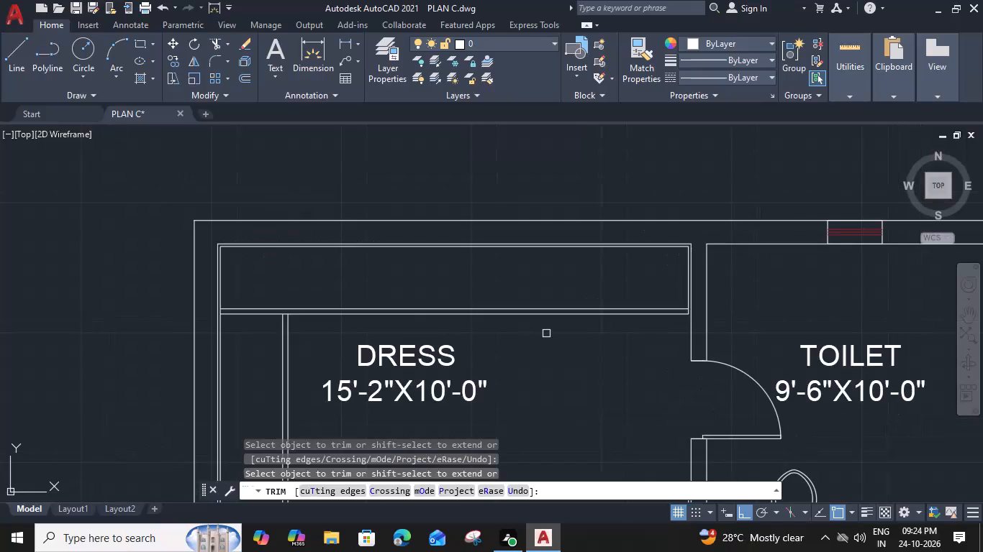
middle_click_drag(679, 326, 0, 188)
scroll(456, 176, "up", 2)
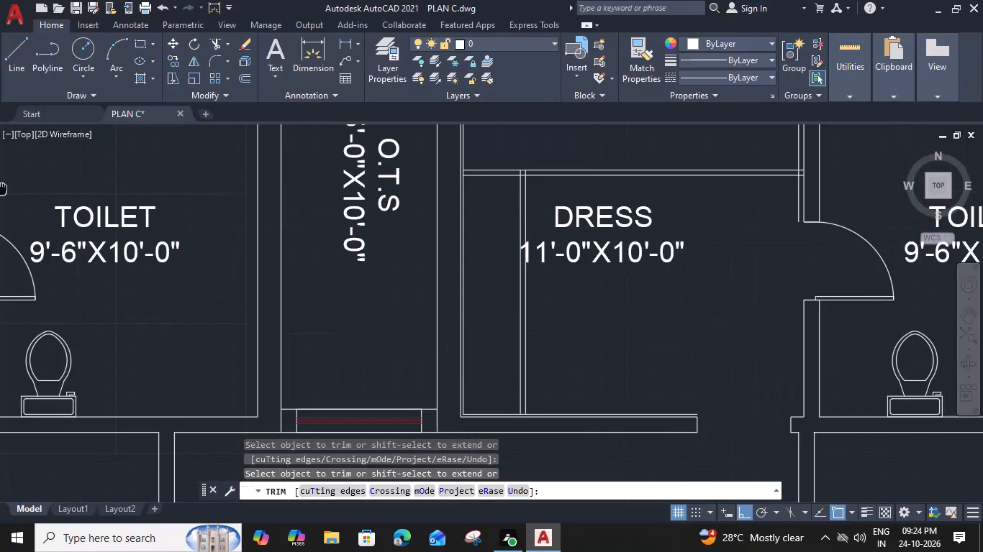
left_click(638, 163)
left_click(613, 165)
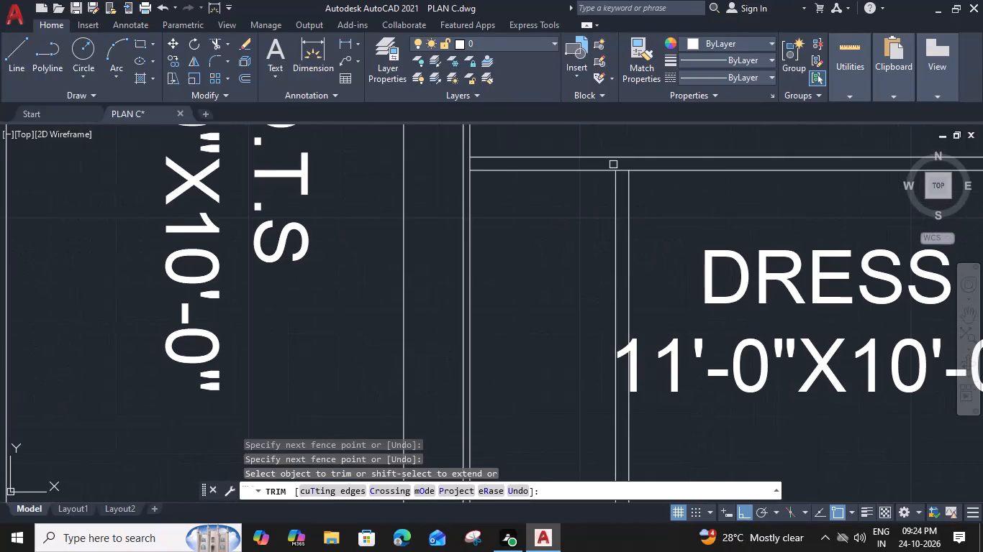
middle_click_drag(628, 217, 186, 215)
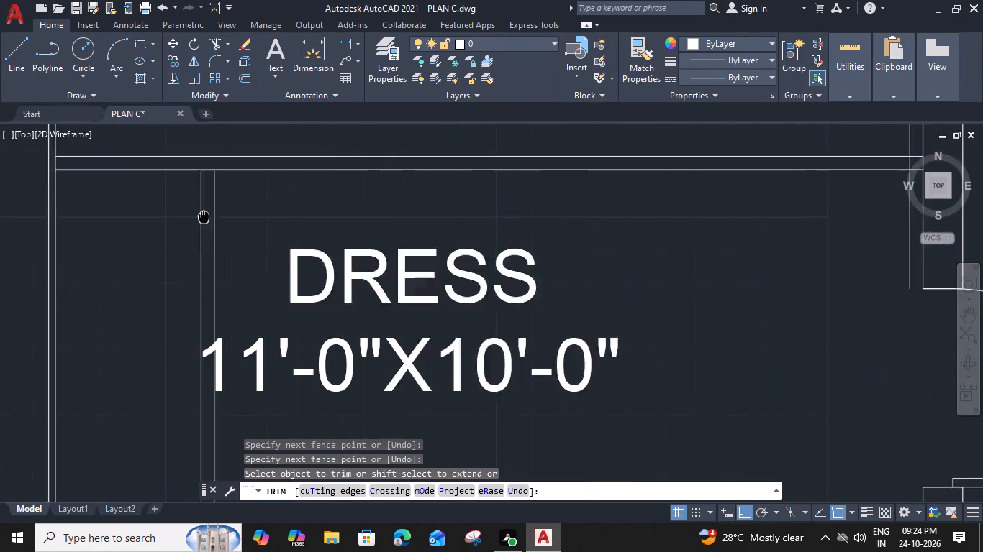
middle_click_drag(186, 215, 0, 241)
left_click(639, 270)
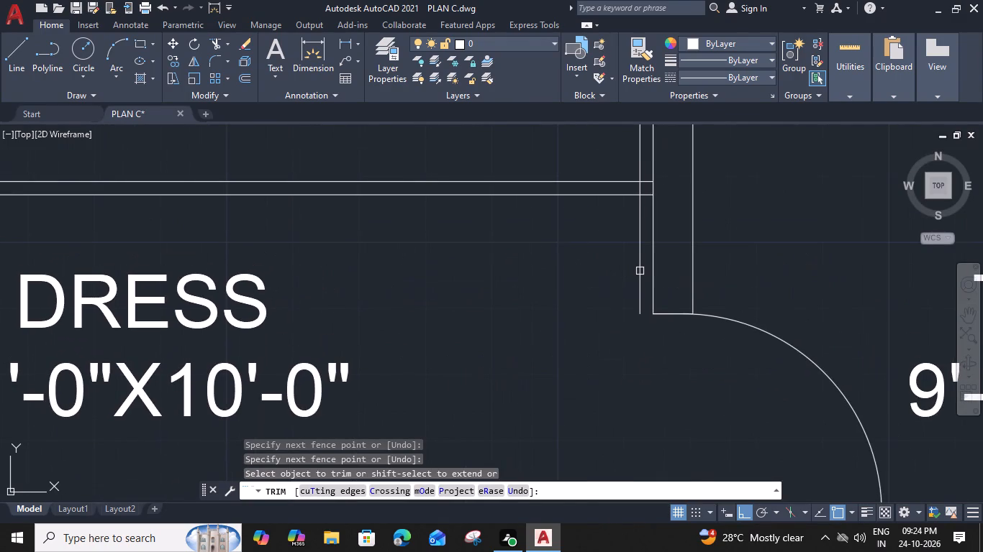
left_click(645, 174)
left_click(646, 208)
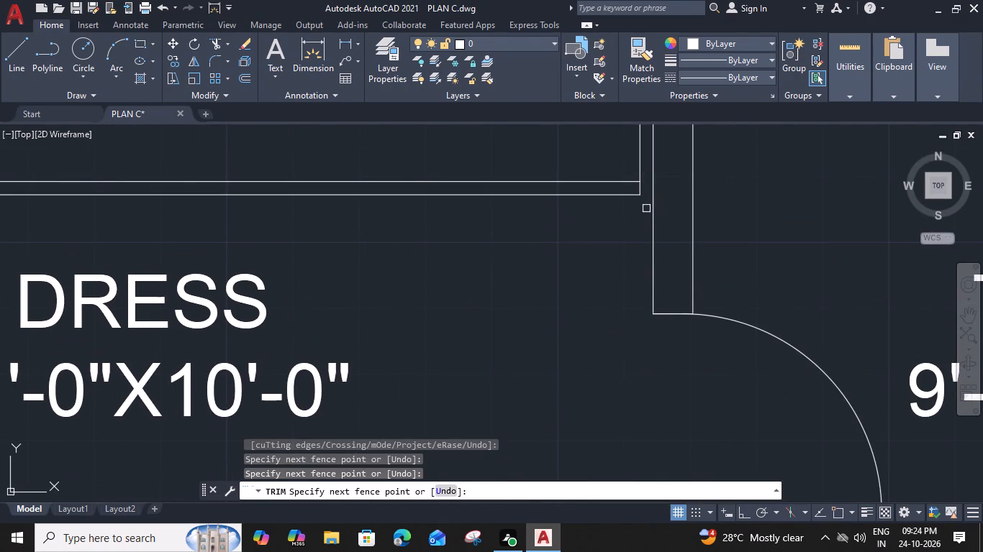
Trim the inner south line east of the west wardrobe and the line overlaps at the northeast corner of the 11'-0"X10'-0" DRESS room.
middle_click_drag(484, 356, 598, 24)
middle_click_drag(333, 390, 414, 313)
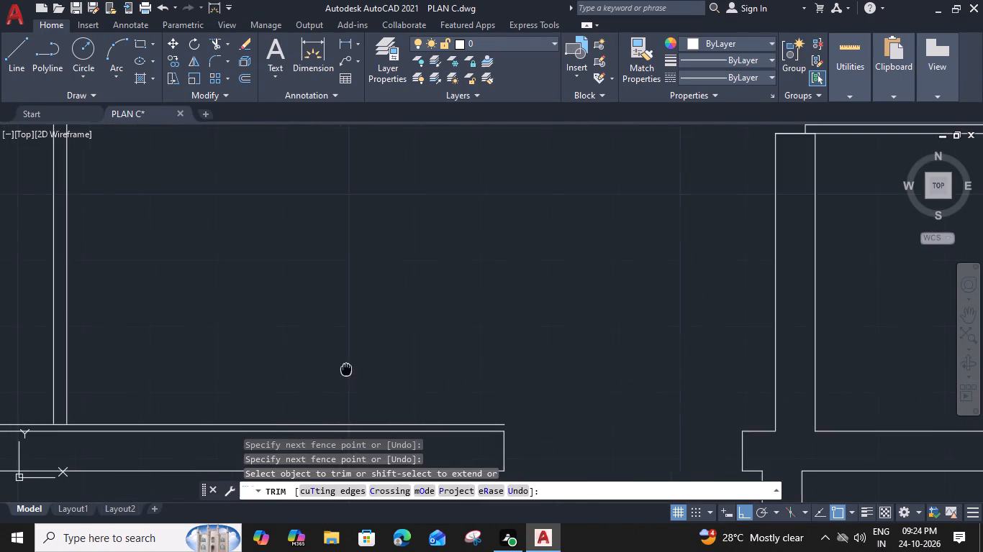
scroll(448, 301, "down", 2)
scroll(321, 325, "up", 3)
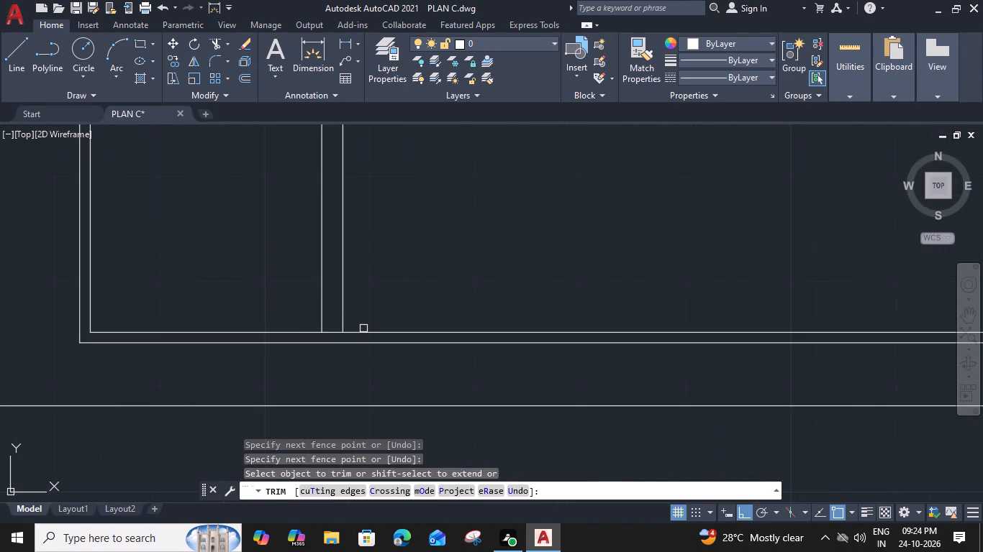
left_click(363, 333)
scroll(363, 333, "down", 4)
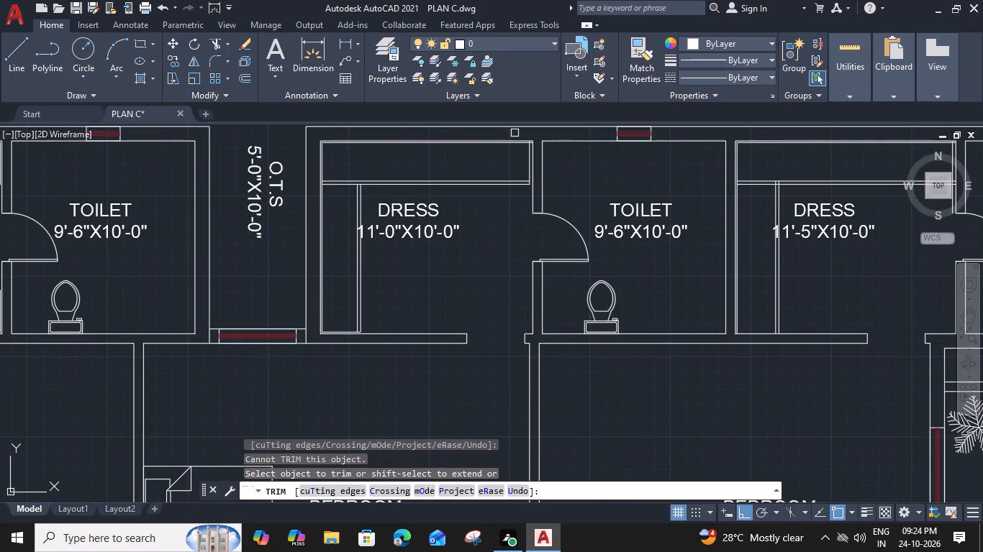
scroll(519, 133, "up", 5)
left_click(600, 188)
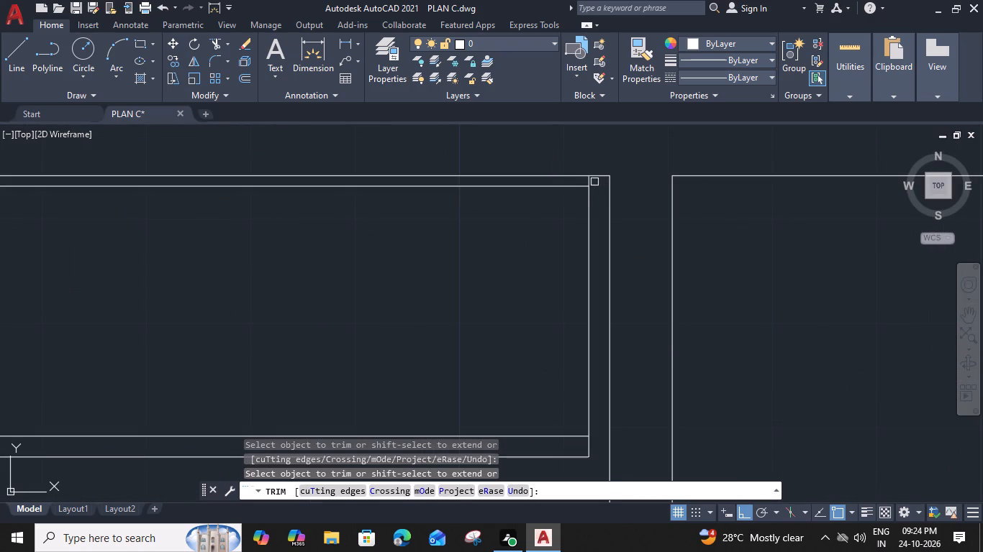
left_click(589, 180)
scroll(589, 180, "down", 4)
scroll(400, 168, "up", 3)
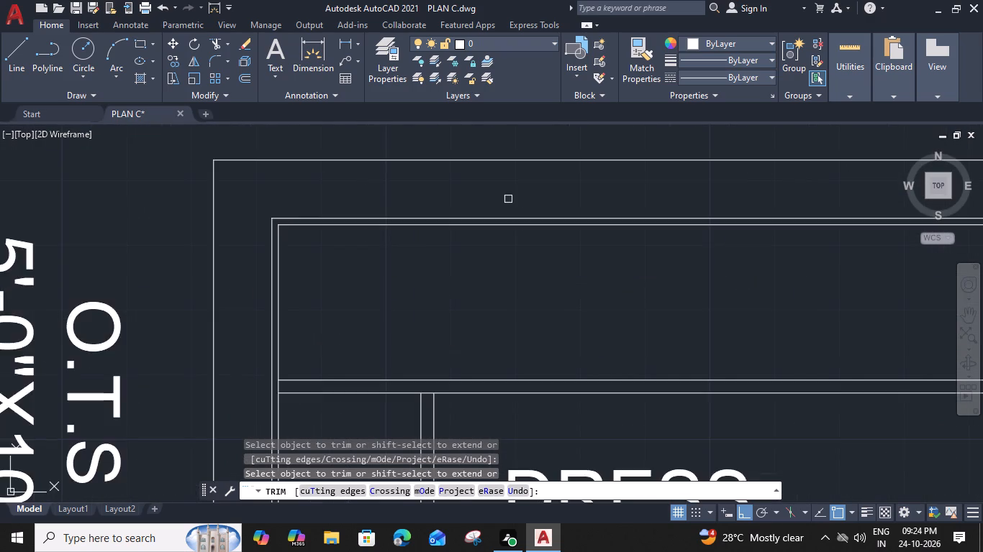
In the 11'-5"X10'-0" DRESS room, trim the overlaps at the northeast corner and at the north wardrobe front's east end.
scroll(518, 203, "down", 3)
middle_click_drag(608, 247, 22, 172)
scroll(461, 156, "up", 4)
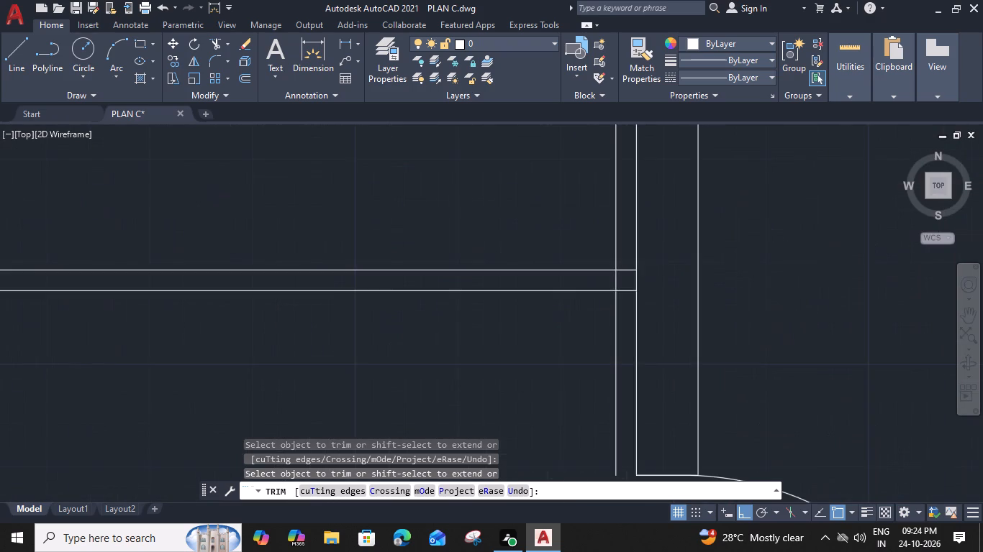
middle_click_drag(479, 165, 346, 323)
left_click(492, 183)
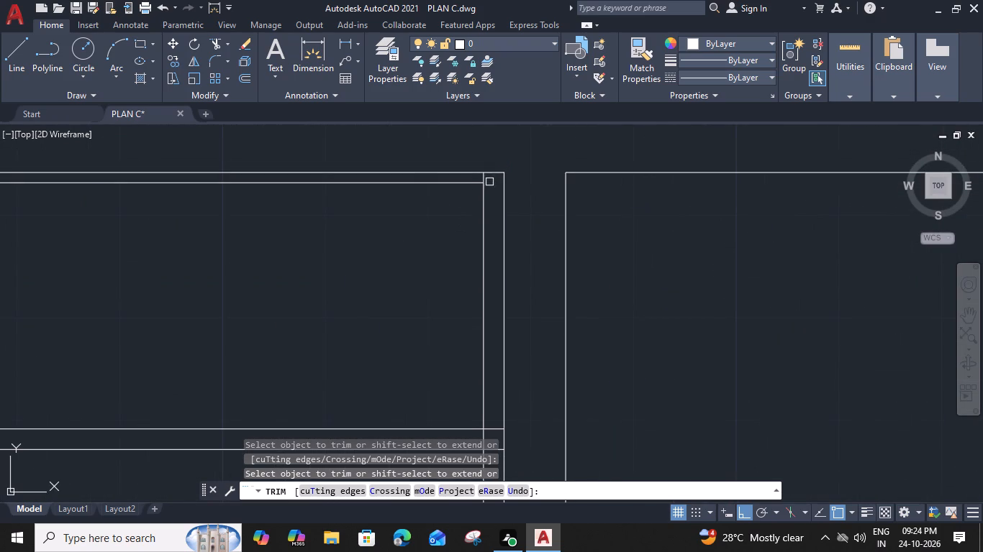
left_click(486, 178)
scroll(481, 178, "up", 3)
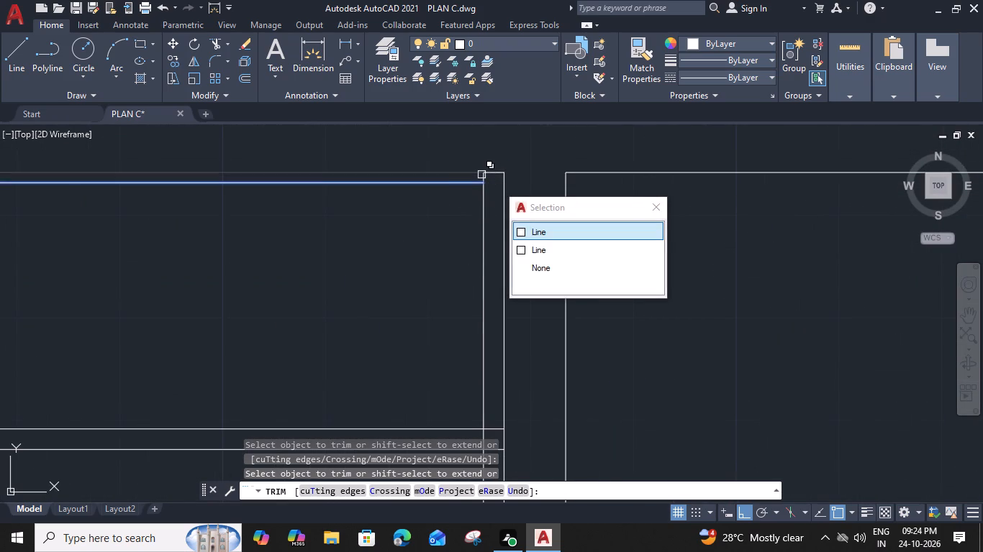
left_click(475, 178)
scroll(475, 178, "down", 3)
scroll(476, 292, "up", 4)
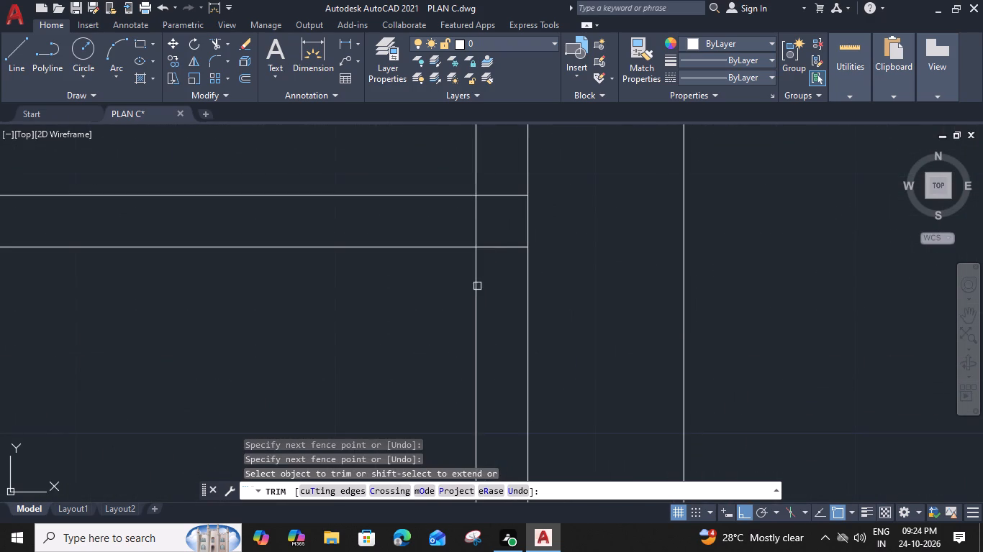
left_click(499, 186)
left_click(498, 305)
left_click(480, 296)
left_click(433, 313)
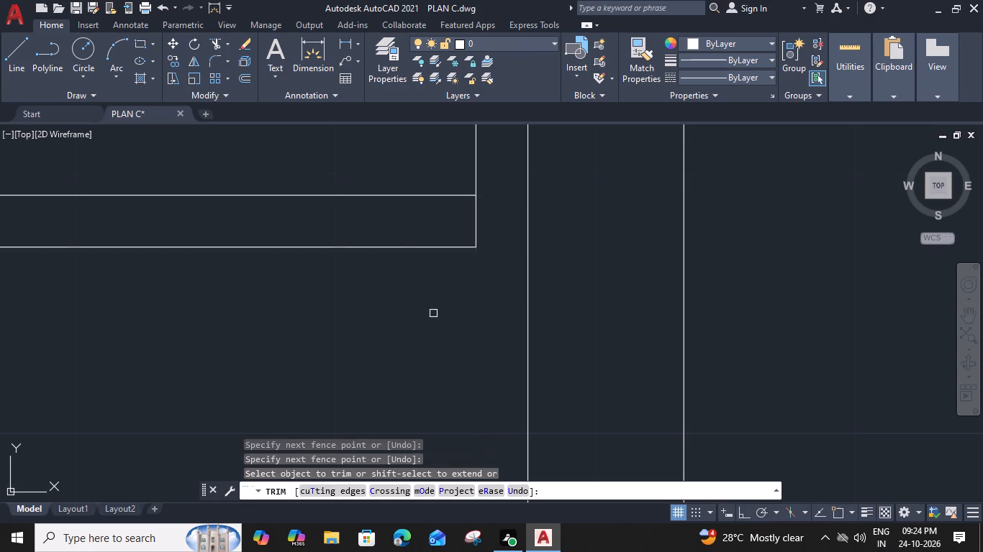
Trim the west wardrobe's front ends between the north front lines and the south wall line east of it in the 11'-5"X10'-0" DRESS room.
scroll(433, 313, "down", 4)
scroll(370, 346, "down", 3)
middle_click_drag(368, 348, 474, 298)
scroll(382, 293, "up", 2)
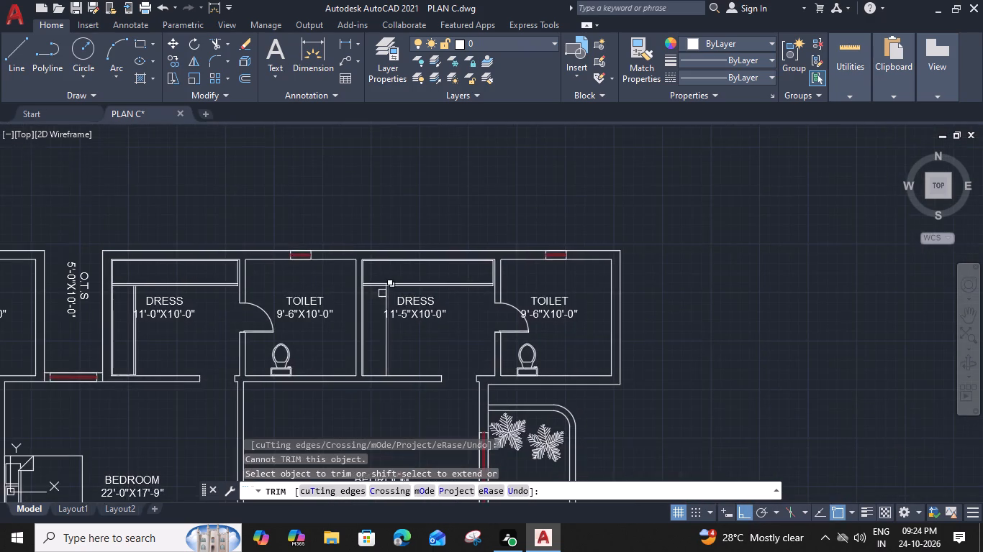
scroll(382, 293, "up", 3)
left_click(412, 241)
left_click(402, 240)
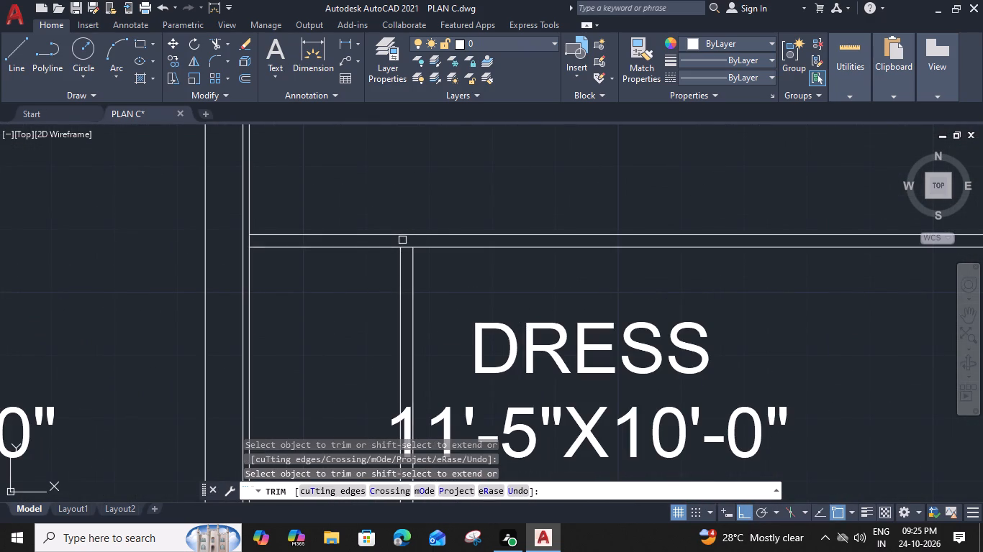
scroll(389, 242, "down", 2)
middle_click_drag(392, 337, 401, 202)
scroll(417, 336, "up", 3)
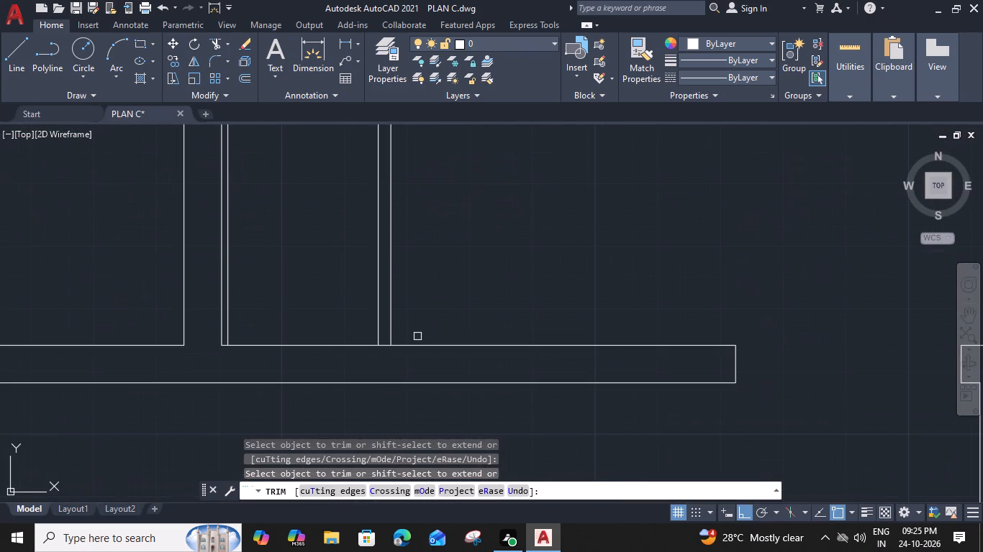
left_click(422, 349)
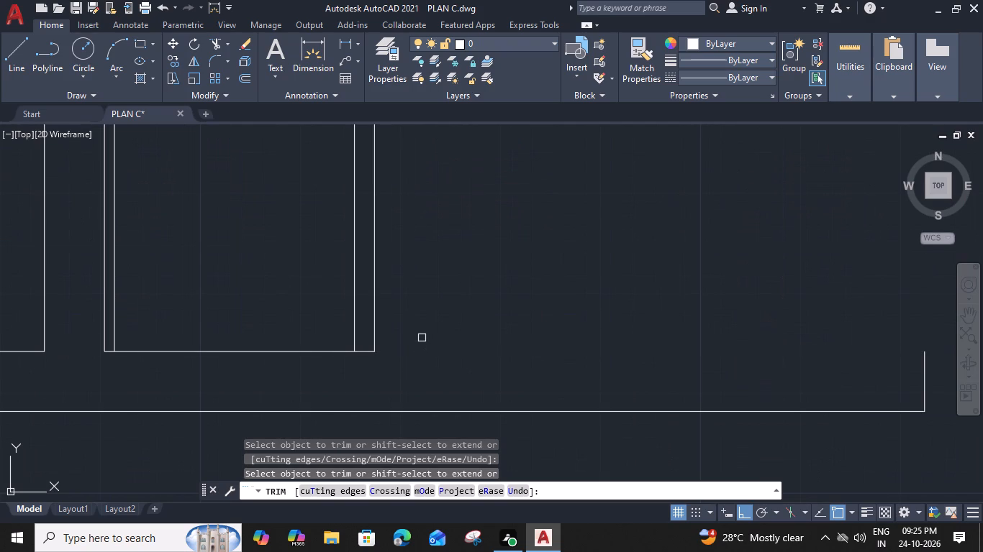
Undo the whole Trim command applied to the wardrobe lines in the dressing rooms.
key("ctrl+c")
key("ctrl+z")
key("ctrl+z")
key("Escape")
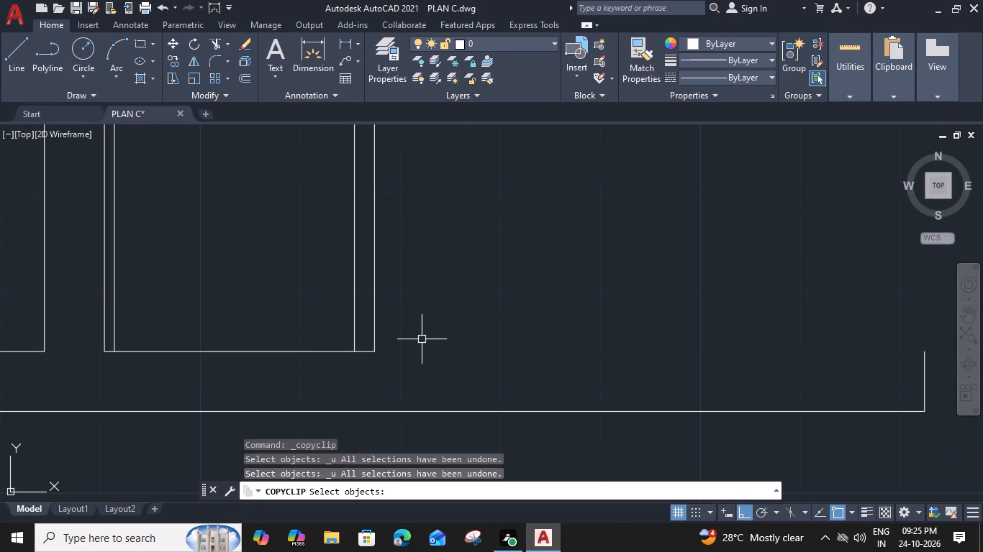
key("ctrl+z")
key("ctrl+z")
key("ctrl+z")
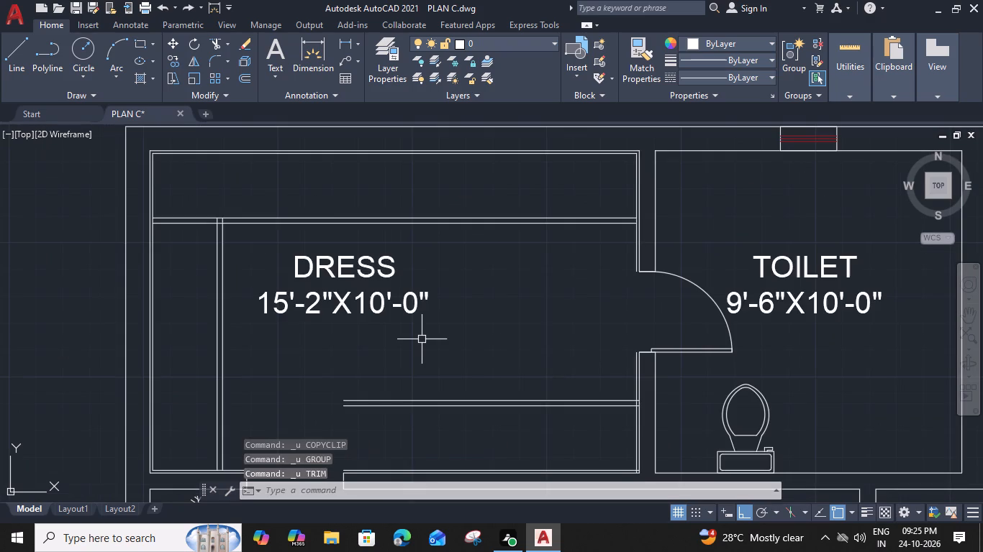
Draw a north-south line across the south wardrobe near its west end, from the wall to the outer front line, in the 15'-2"X10'-0" DRESS room.
scroll(430, 344, "down", 2)
middle_click_drag(435, 346, 389, 256)
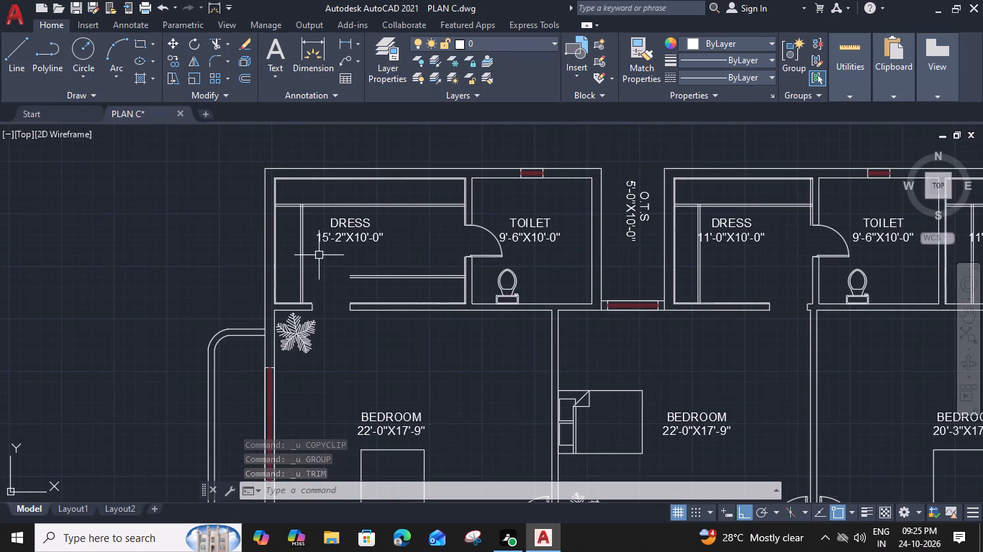
key("l")
key("space")
scroll(358, 313, "up", 3)
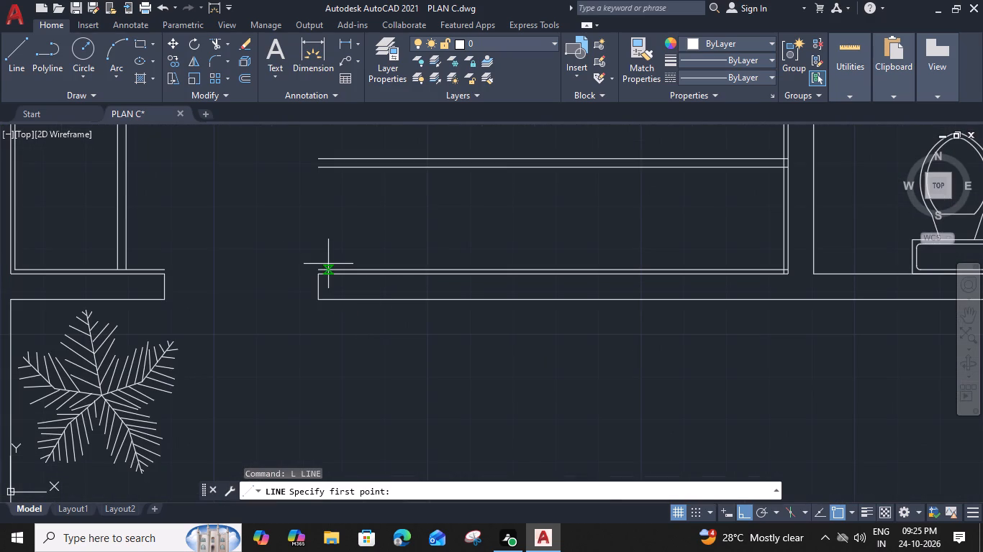
left_click(348, 275)
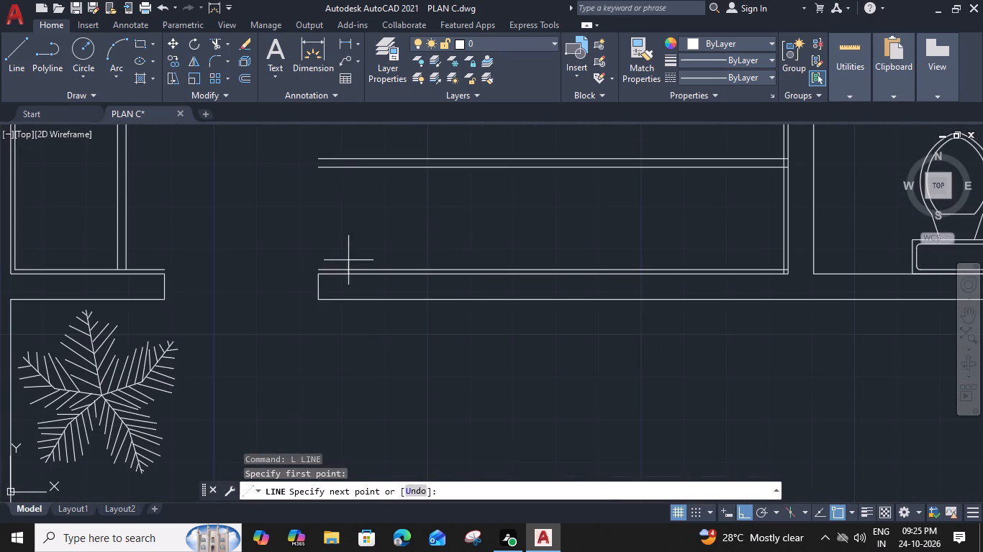
left_click(348, 162)
key("space")
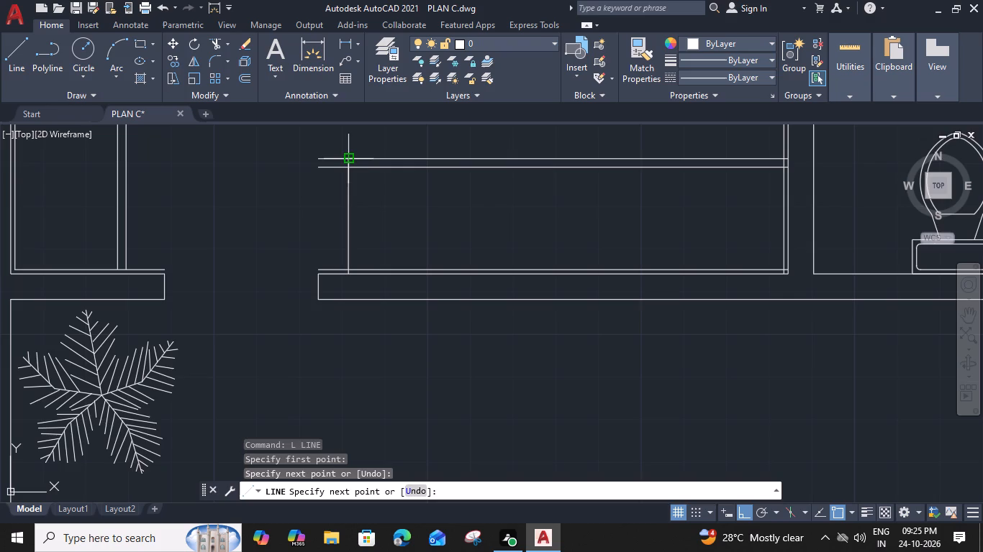
scroll(302, 174, "down", 3)
middle_click_drag(270, 171, 355, 340)
scroll(307, 224, "up", 4)
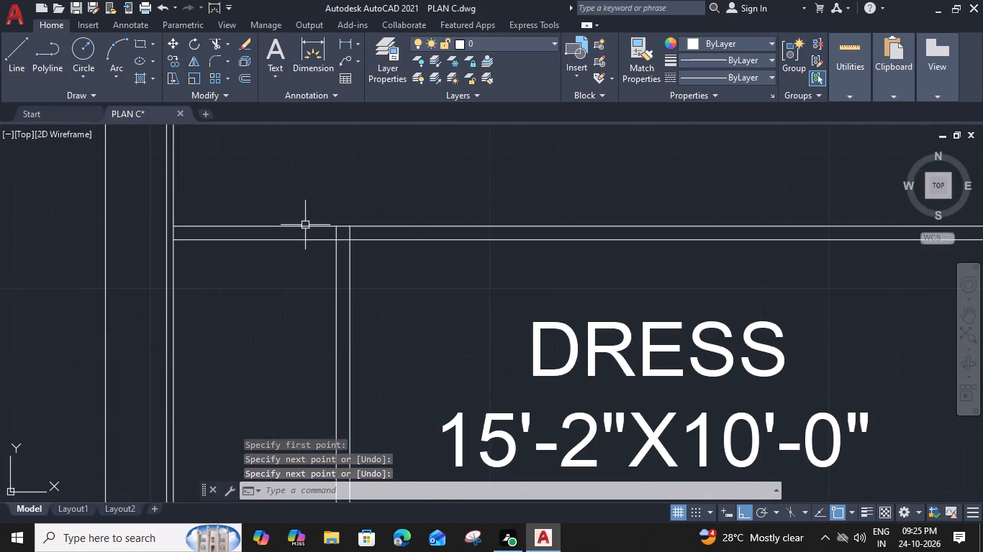
Offset the north wardrobe's outer front line 1" to the south in the 15'-2"X10'-0" DRESS room.
left_click(303, 240)
type("O")
key("space")
key("1")
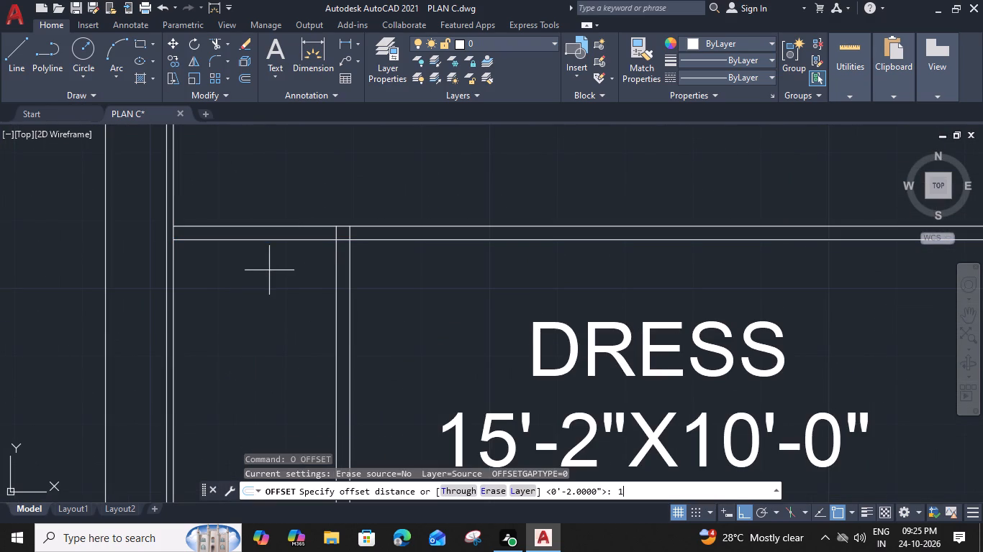
key("shift+quotedbl")
key("Return")
left_click(270, 294)
scroll(284, 290, "down", 3)
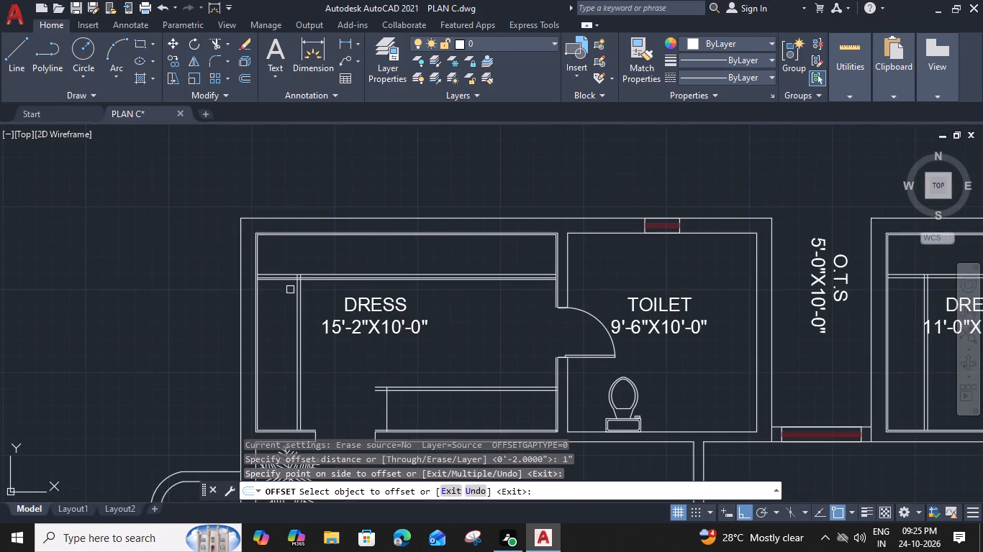
Offset the north wardrobe's outer front line 1" to the south in the 11'-0"X10'-0" DRESS room.
middle_click_drag(510, 292, 118, 241)
scroll(484, 227, "up", 2)
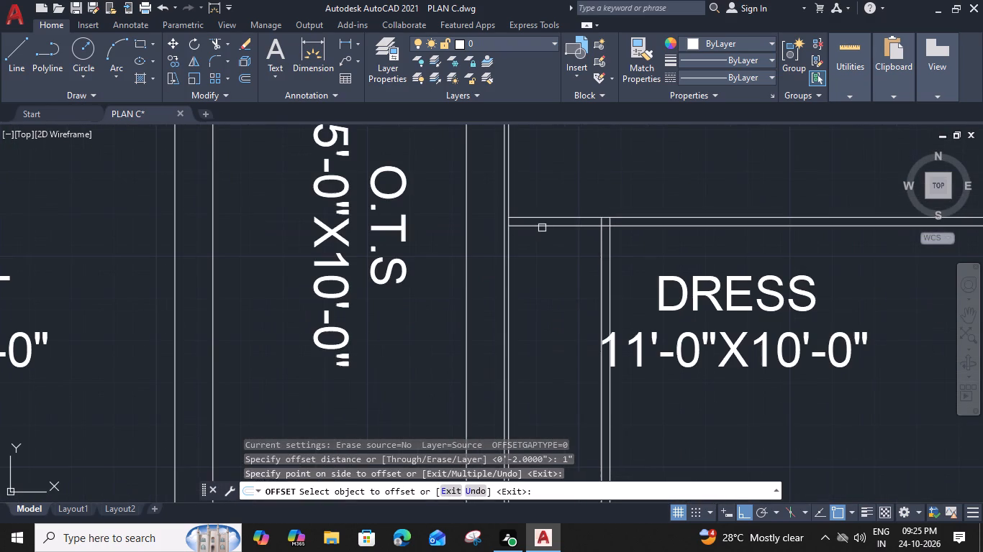
left_click(542, 228)
left_click(548, 252)
scroll(549, 254, "down", 3)
Offset the north wardrobe's outer front line 1" to the south in the 11'-5"X10'-0" DRESS room.
middle_click_drag(622, 257, 302, 229)
scroll(560, 224, "up", 2)
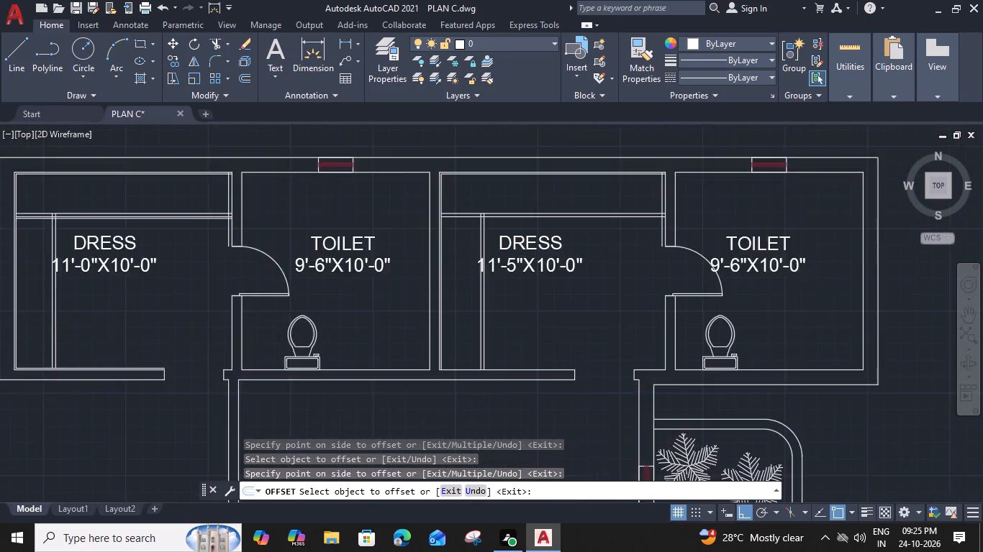
left_click(543, 213)
left_click(555, 237)
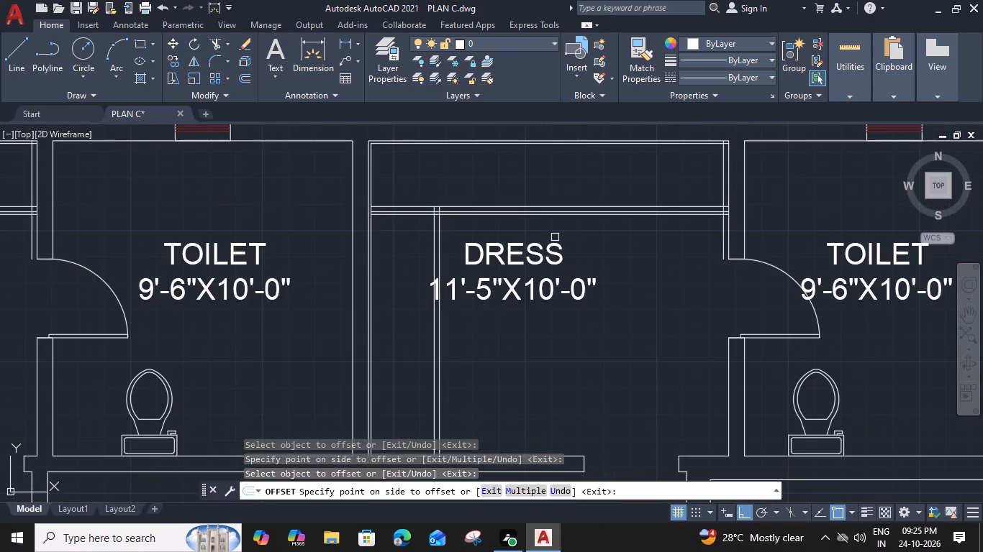
middle_click_drag(520, 328, 512, 206)
left_click(444, 335)
left_click(461, 278)
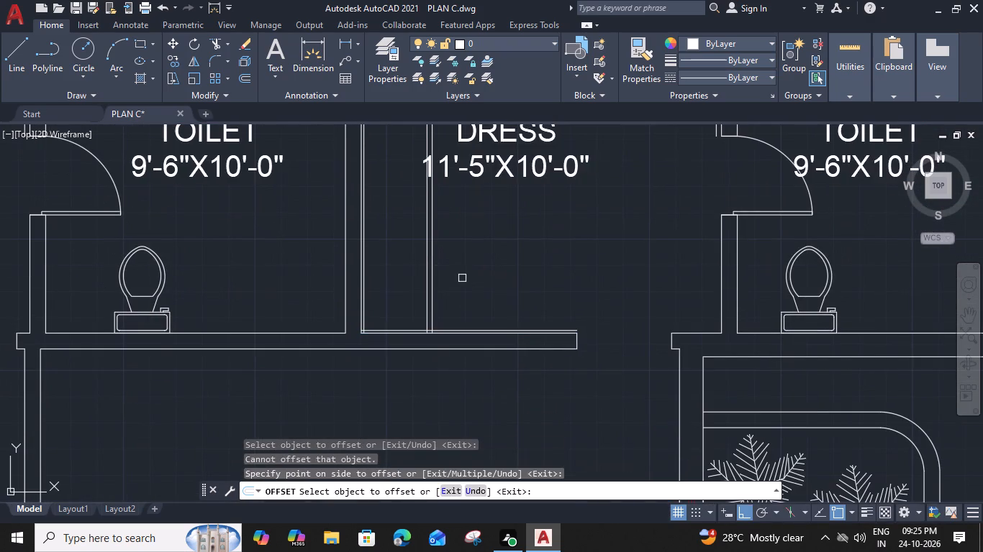
scroll(474, 282, "down", 1)
middle_click_drag(618, 287, 618, 129)
key("Escape")
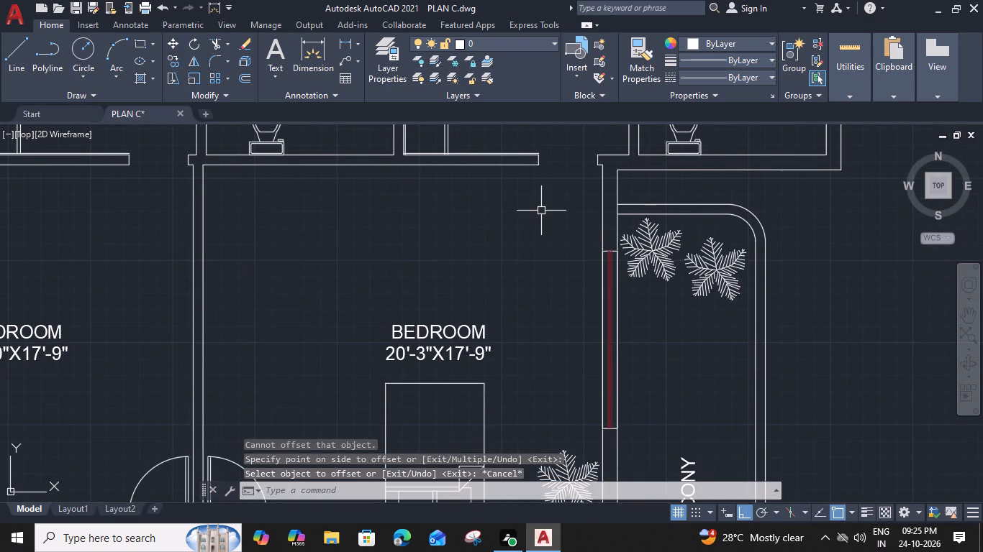
Trim the excess lines at the west wardrobe's south end, including the southwest corner, in the 11'-5"X10'-0" DRESS room.
type("TR")
key("space")
middle_click_drag(448, 171, 432, 285)
scroll(438, 268, "up", 3)
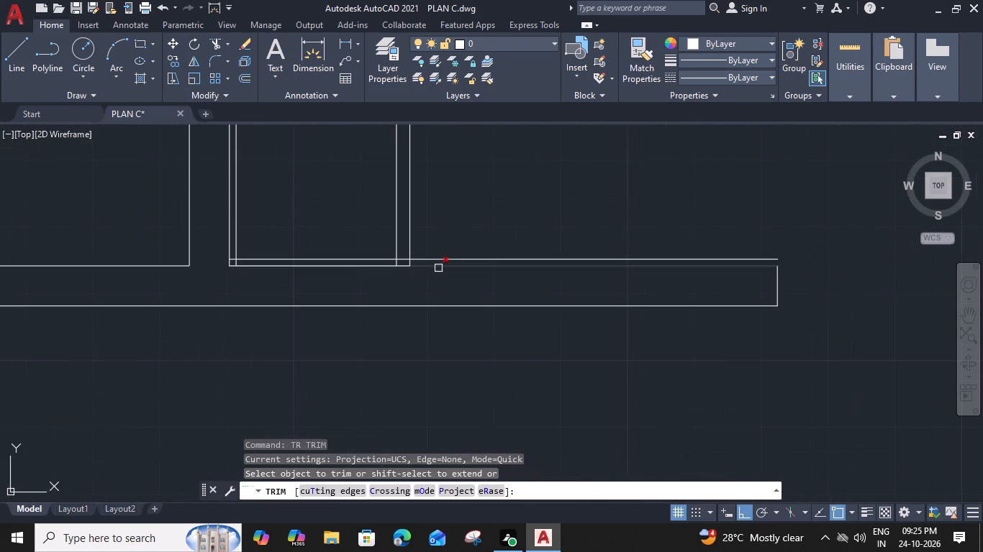
left_click(440, 257)
scroll(409, 256, "up", 3)
left_click_drag(427, 279, 406, 280)
left_click(353, 281)
scroll(353, 281, "down", 1)
middle_click_drag(273, 264, 353, 281)
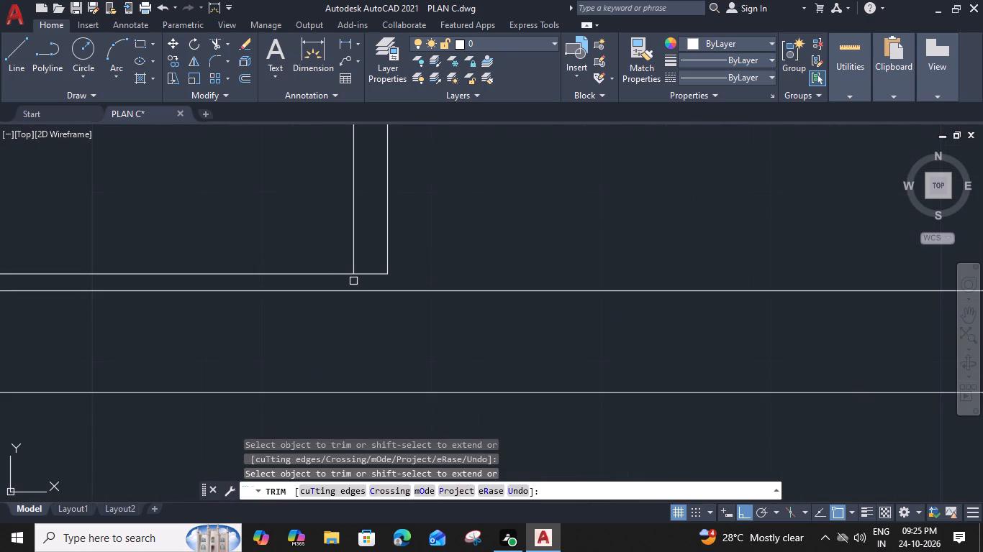
middle_click_drag(353, 281, 645, 264)
scroll(322, 279, "up", 2)
left_click(299, 259)
left_click(332, 299)
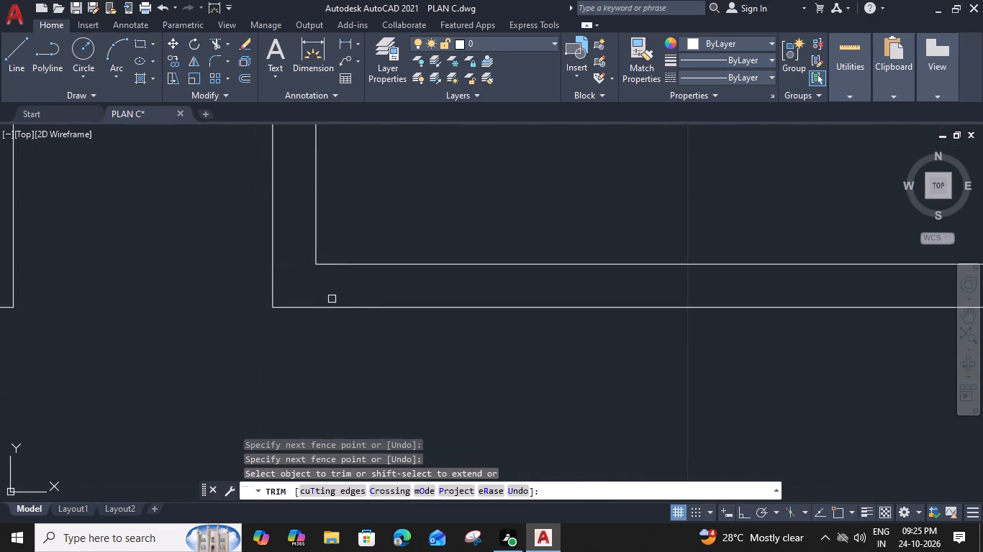
In the 11'-5"X10'-0" DRESS room, trim the junction between the west wardrobe's north end and the north wardrobe, leaving a 1" gap.
scroll(332, 295, "down", 5)
middle_click_drag(404, 190, 404, 370)
middle_click_drag(386, 215, 370, 402)
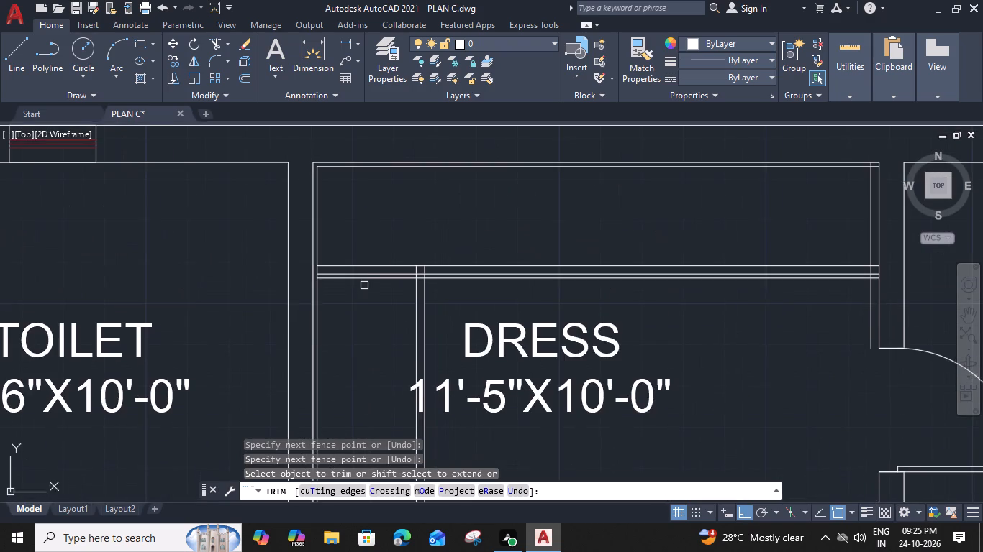
scroll(341, 279, "up", 3)
left_click(676, 267)
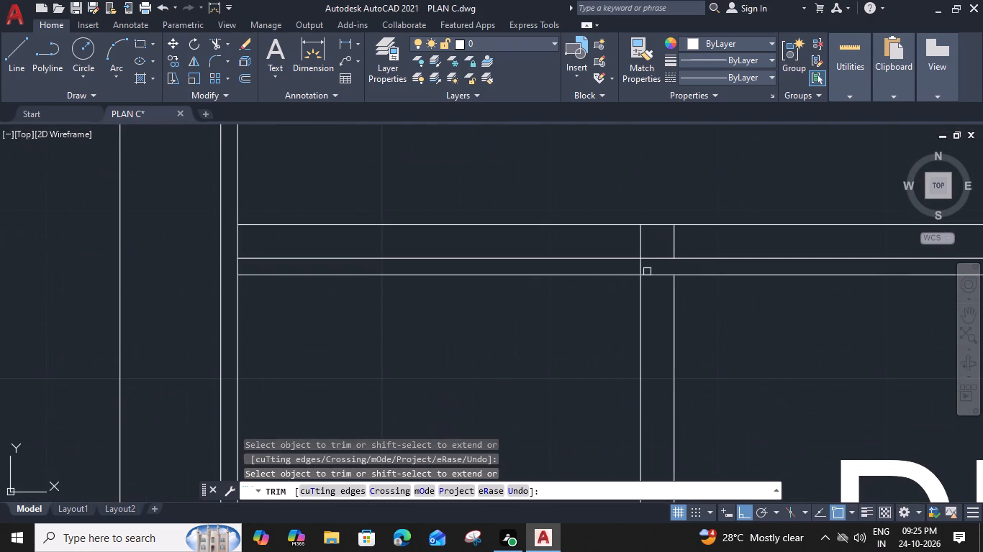
left_click(643, 268)
left_click_drag(698, 241, 682, 243)
left_click(610, 247)
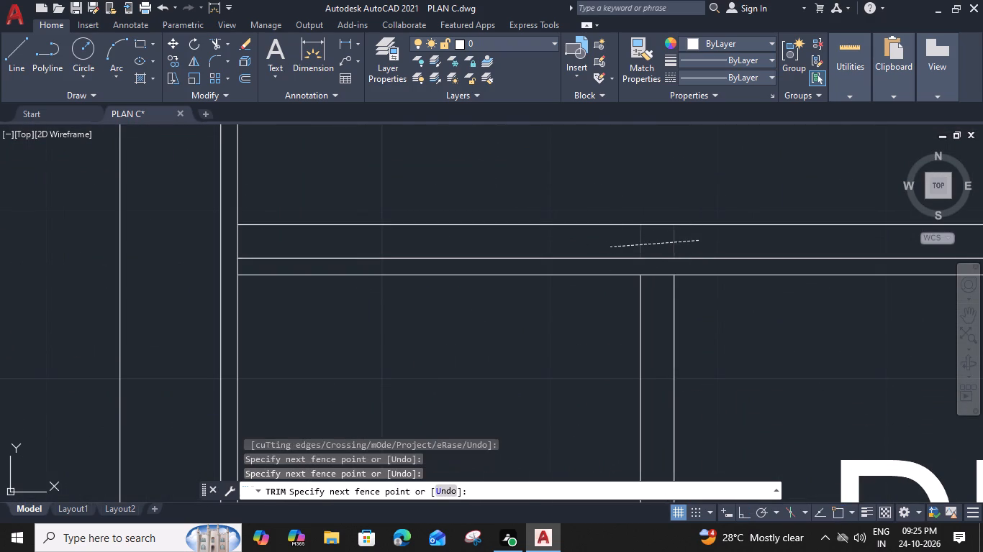
left_click(234, 267)
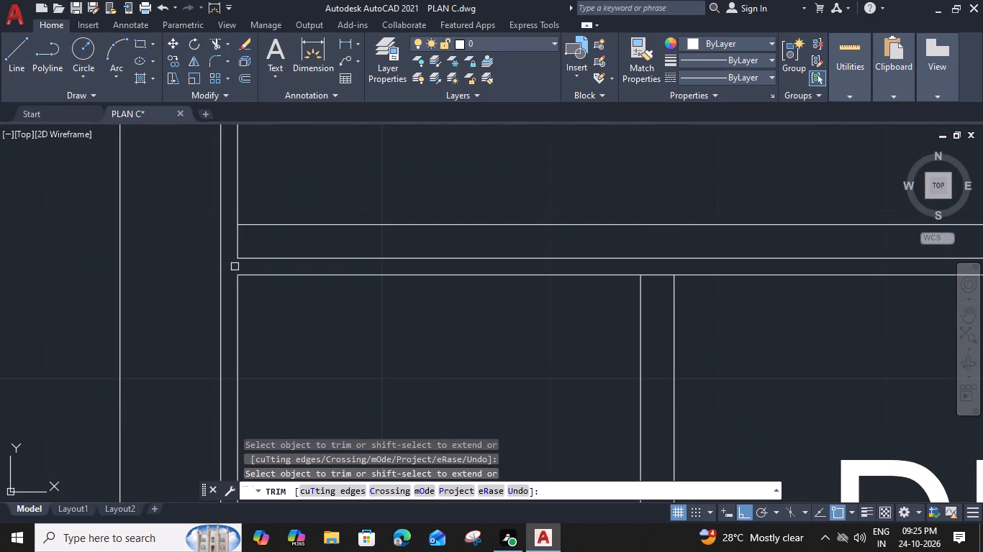
left_click(823, 277)
Trim the overlaps at the north wardrobe front's east end and at the northeast corner in the 11'-5"X10'-0" DRESS room.
scroll(823, 277, "down", 3)
middle_click_drag(810, 316, 280, 313)
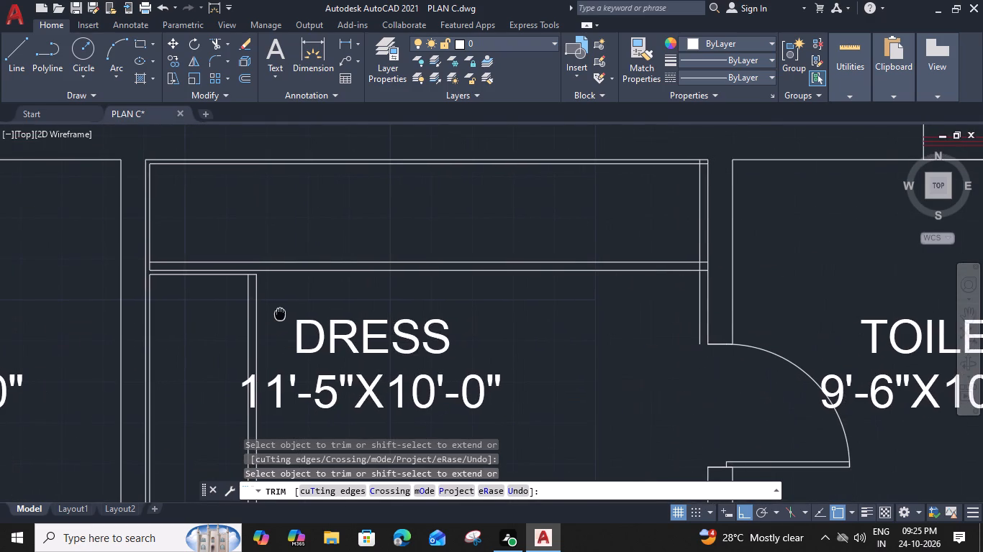
left_click(702, 290)
scroll(702, 249, "up", 2)
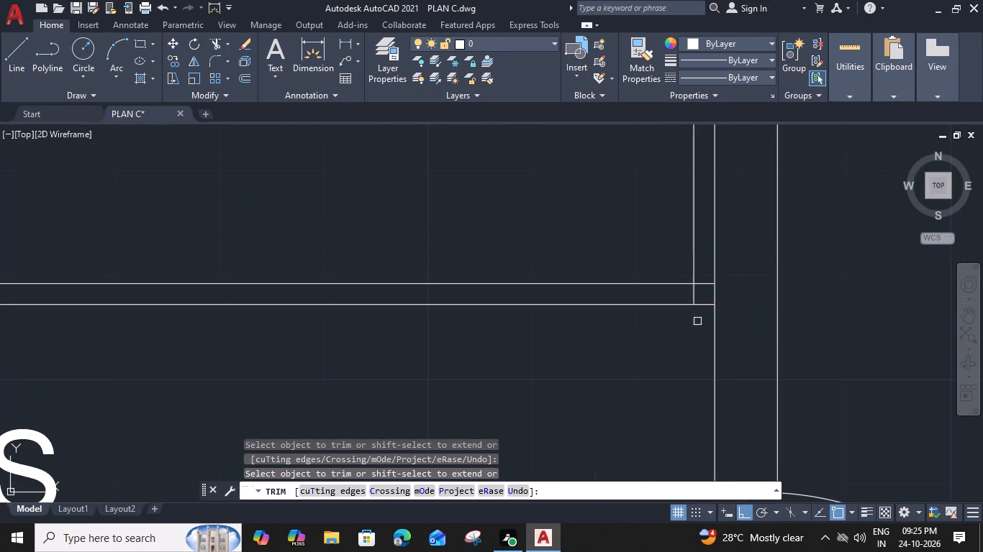
left_click_drag(697, 321, 700, 313)
left_click(702, 221)
middle_click_drag(698, 159, 608, 433)
left_click(615, 309)
scroll(611, 303, "up", 3)
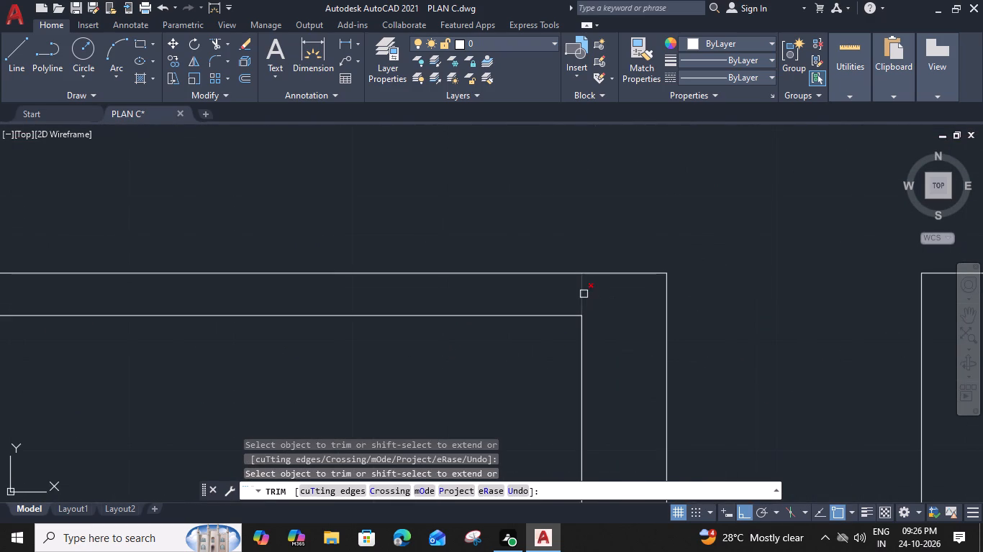
left_click(584, 294)
Trim the overlaps at the north wardrobe front's east end and at the northeast corner in the 11'-0"X10'-0" DRESS room.
scroll(584, 294, "down", 6)
scroll(391, 348, "down", 2)
middle_click_drag(391, 348, 923, 252)
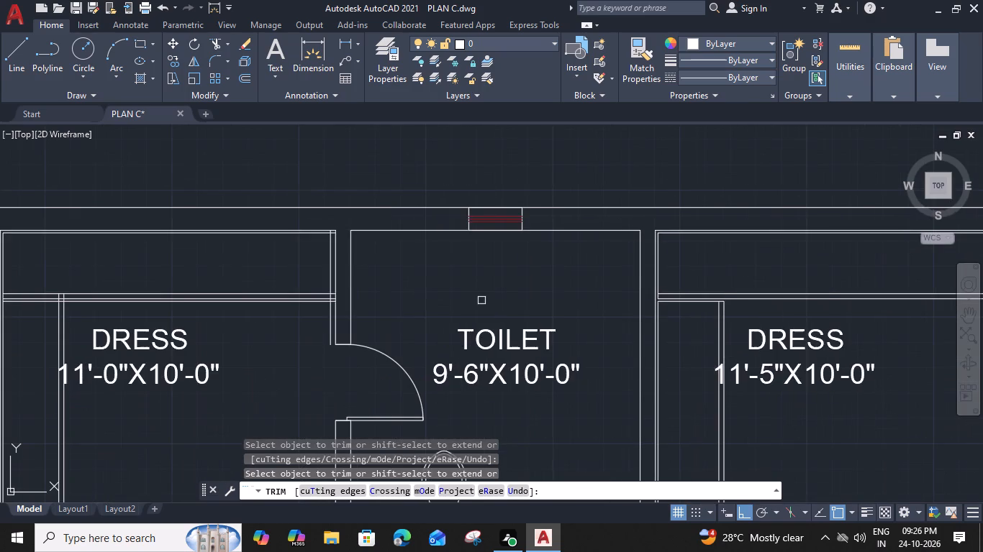
middle_click_drag(484, 300, 495, 298)
middle_click_drag(443, 318, 678, 290)
scroll(566, 275, "up", 3)
left_click(602, 290)
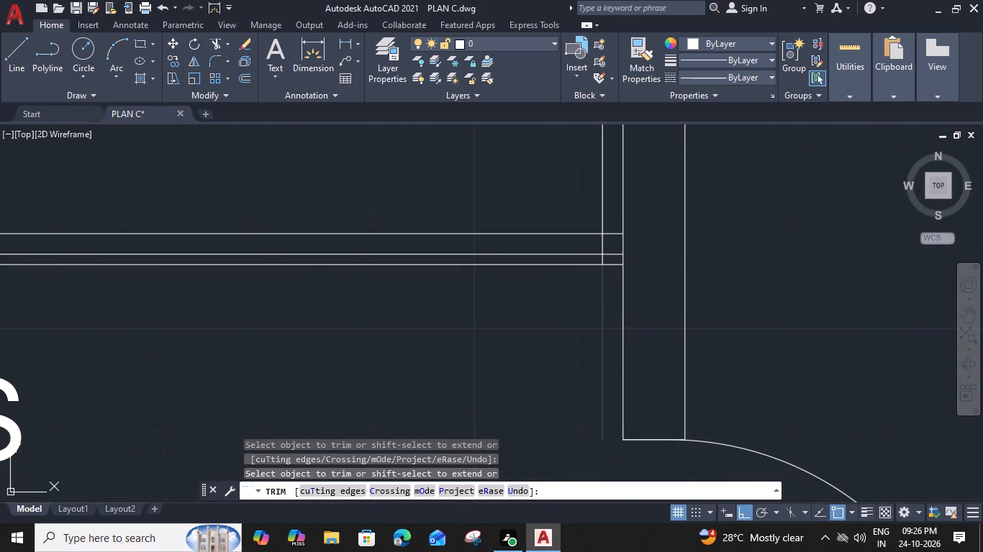
left_click(611, 230)
left_click_drag(612, 269, 615, 236)
middle_click_drag(615, 236, 582, 422)
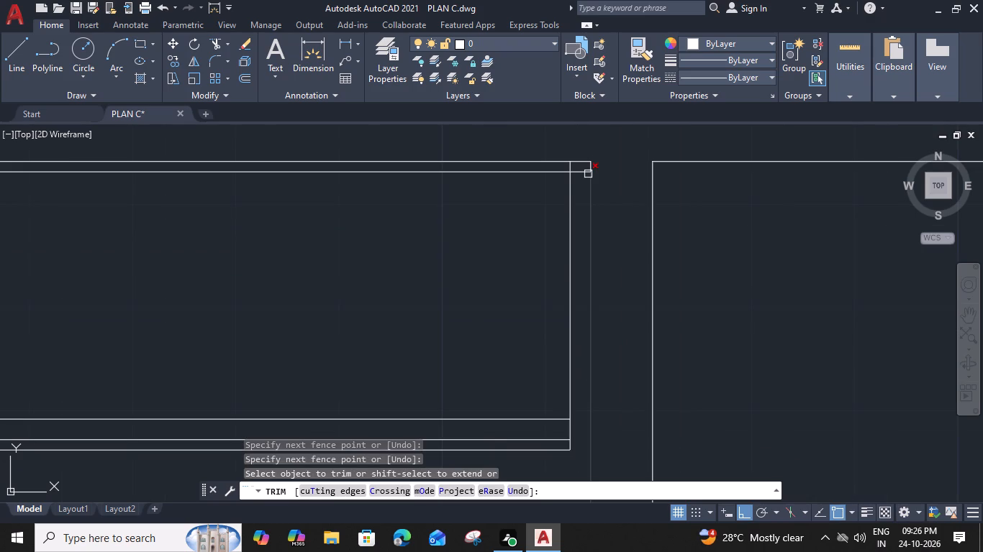
left_click(584, 168)
scroll(572, 167, "up", 2)
left_click(566, 165)
scroll(566, 165, "down", 5)
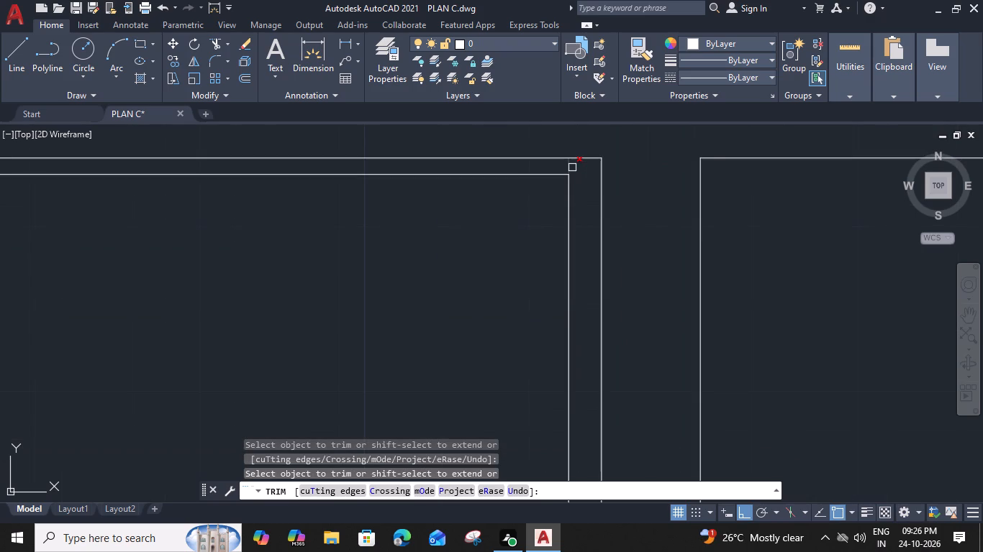
In the 11'-0"X10'-0" DRESS room, trim the junction between the west wardrobe's north end and the north wardrobe, leaving a 1" gap.
middle_click_drag(416, 243, 543, 237)
scroll(426, 225, "up", 8)
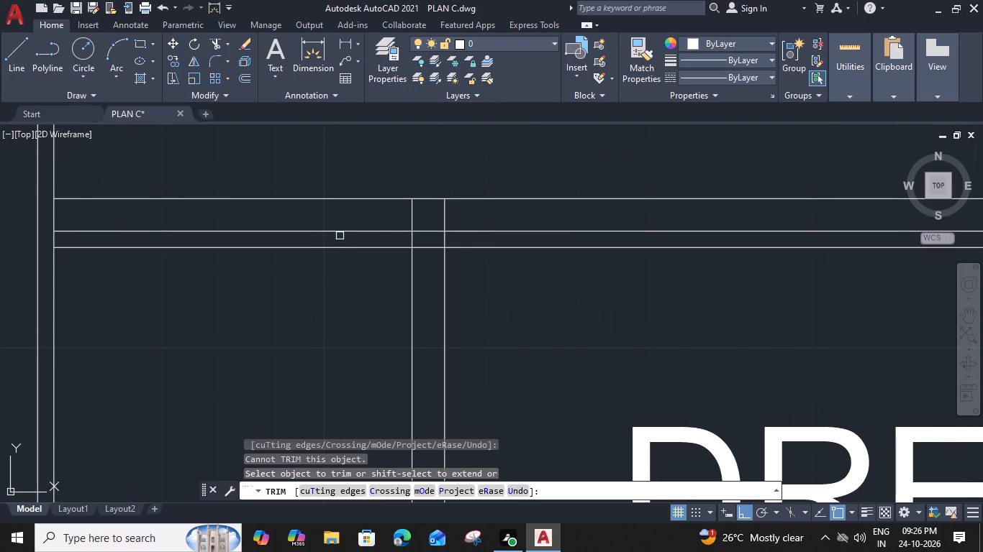
left_click(443, 239)
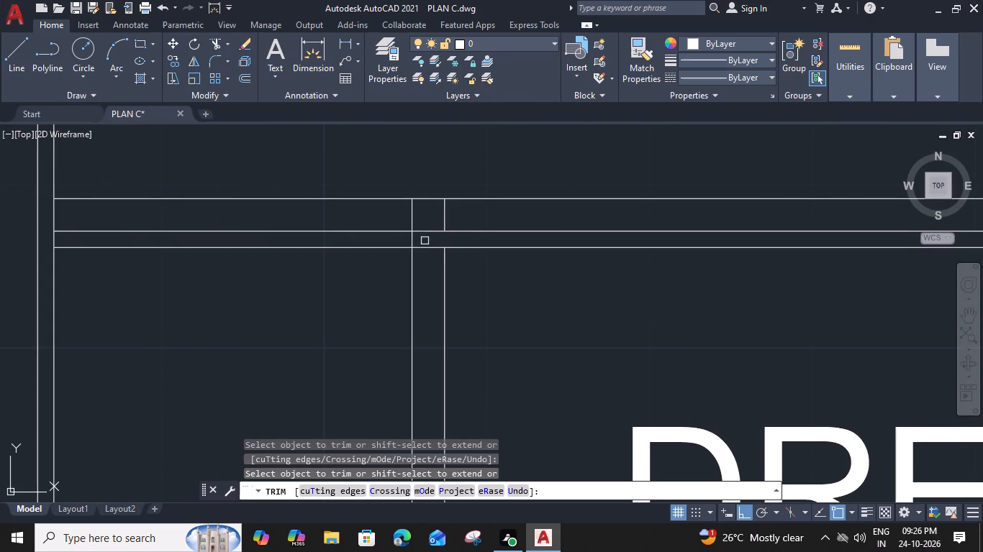
left_click(413, 237)
left_click(456, 216)
left_click(412, 216)
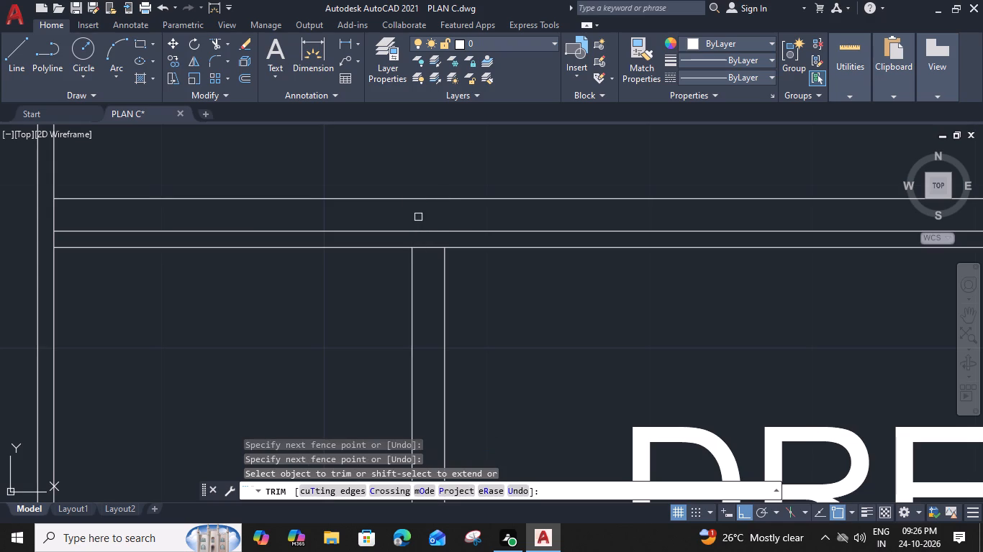
left_click(460, 245)
scroll(461, 247, "down", 1)
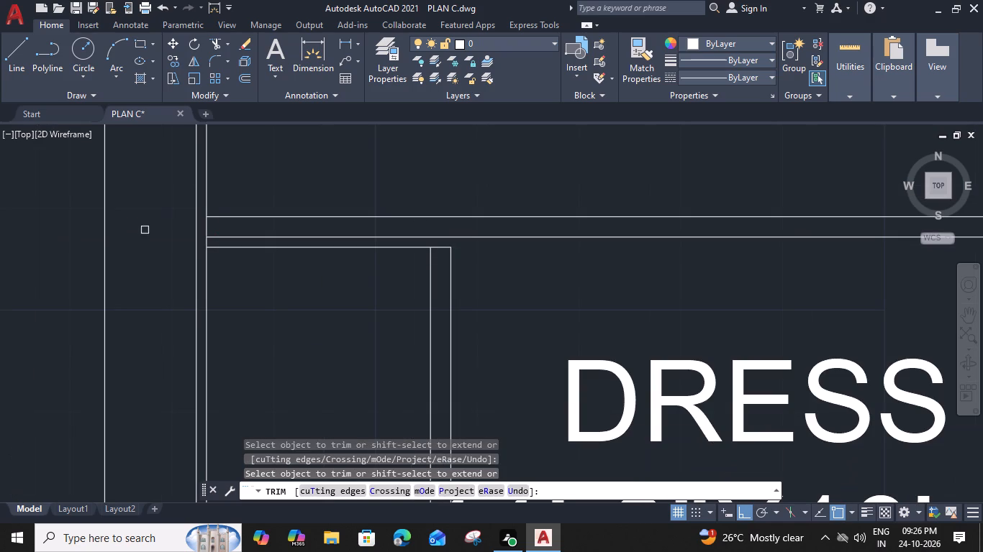
scroll(191, 239, "up", 2)
left_click(227, 245)
scroll(227, 245, "down", 3)
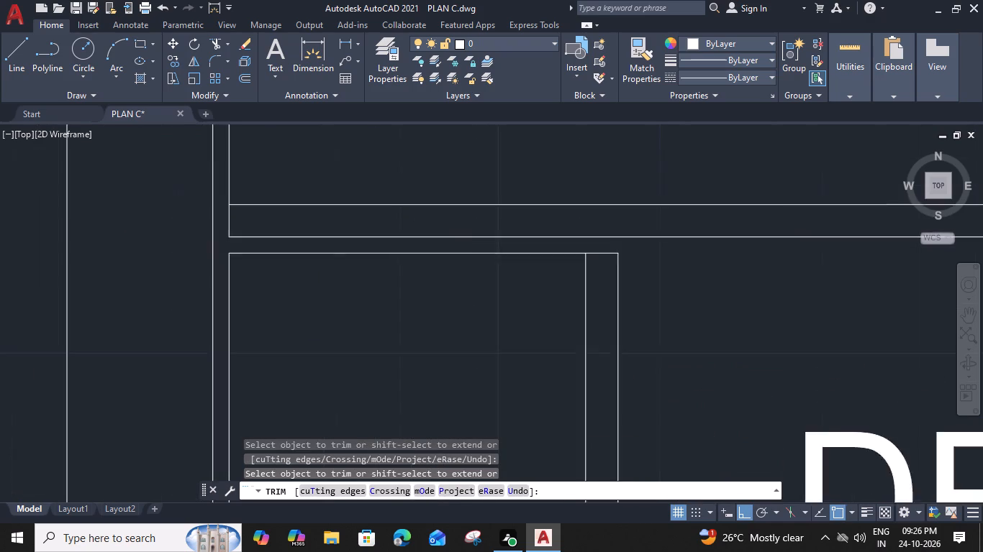
Trim the inner south line east of the west wardrobe's front in the 11'-0"X10'-0" DRESS room.
middle_click_drag(295, 334, 286, 172)
middle_click_drag(309, 286, 291, 135)
middle_click_drag(309, 299, 307, 287)
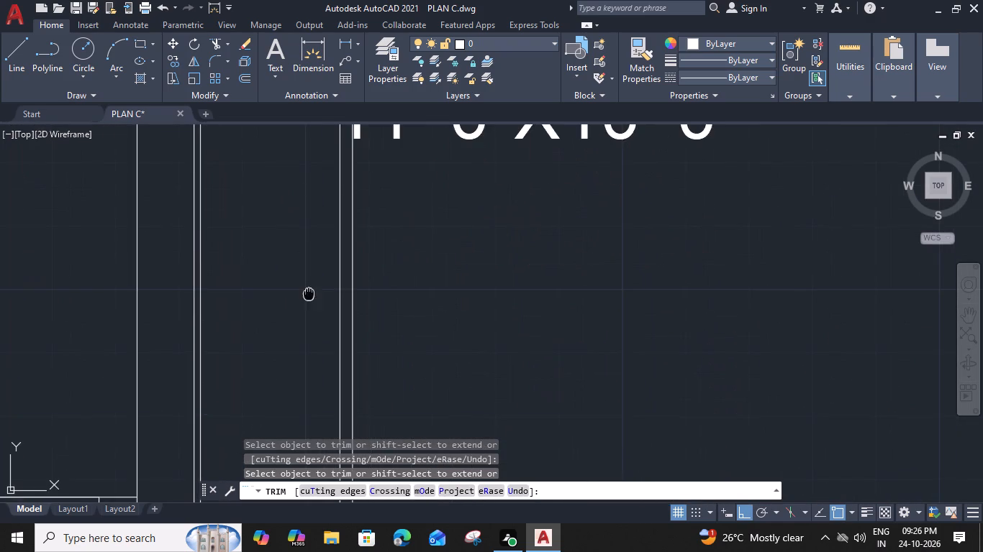
middle_click_drag(307, 287, 289, 136)
scroll(350, 342, "up", 2)
left_click(348, 359)
scroll(348, 359, "down", 4)
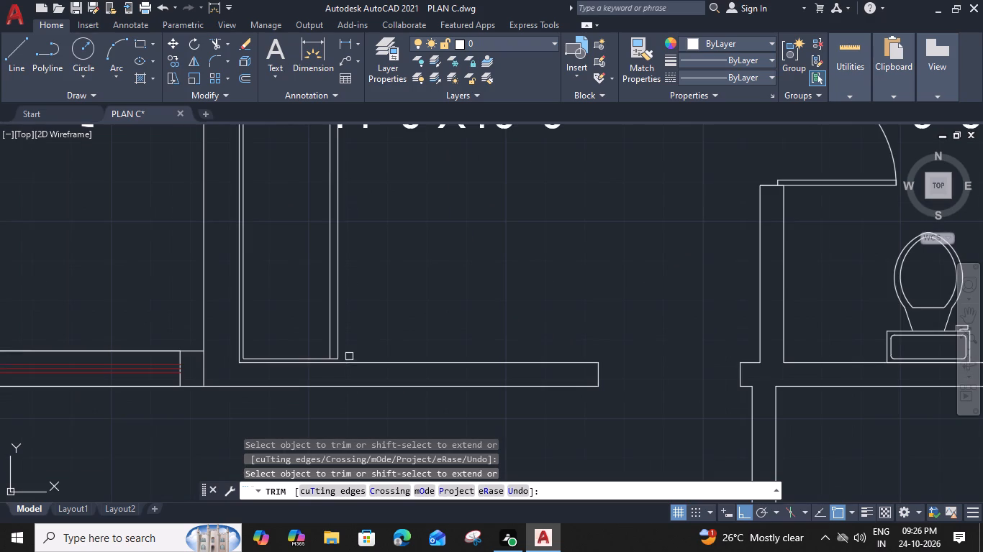
Trim the front and inner south lines west of the south wardrobe's end line, and that line's south overlap, in the 15'-2"X10'-0" DRESS room.
middle_click_drag(624, 343, 770, 306)
scroll(471, 305, "down", 1)
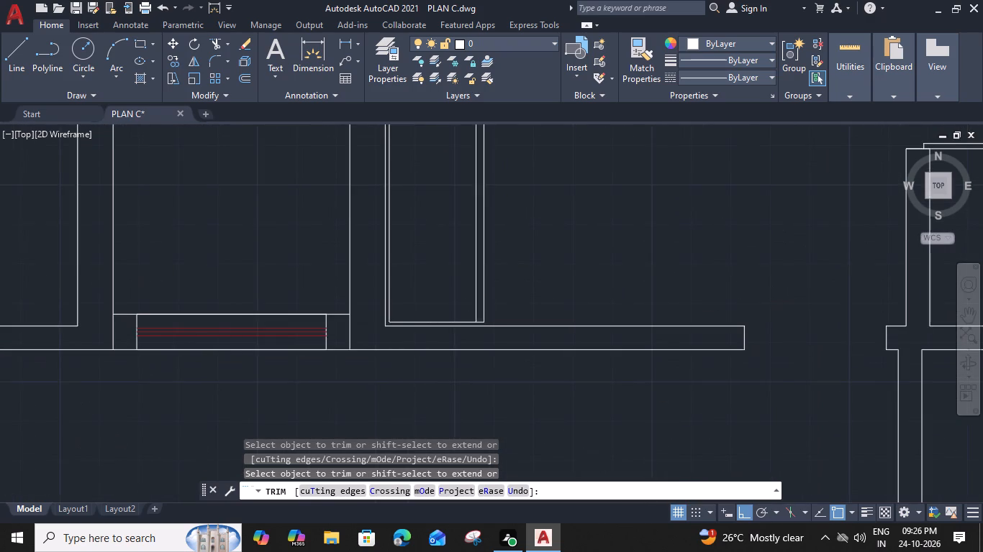
scroll(471, 305, "down", 3)
scroll(264, 278, "up", 4)
middle_click_drag(332, 381, 286, 314)
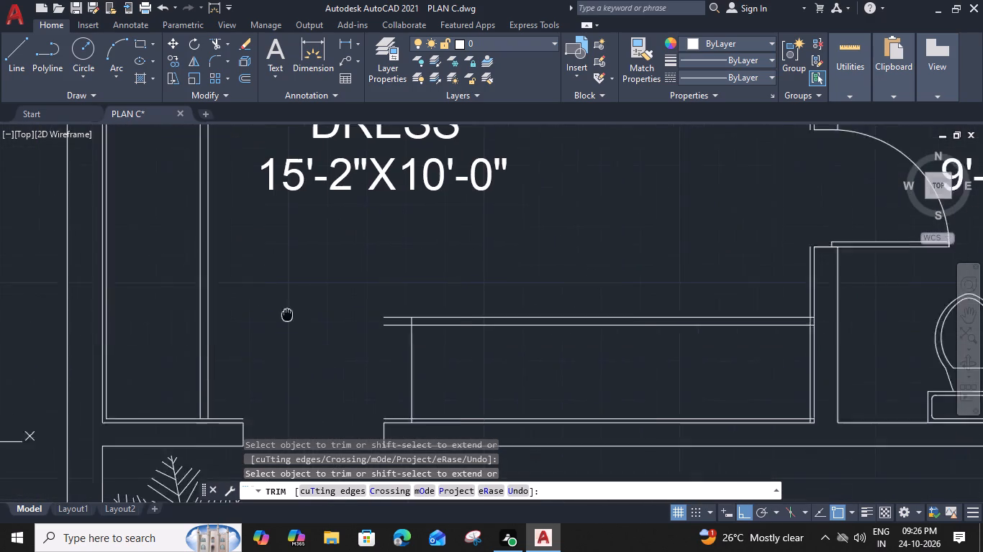
middle_click_drag(286, 314, 284, 313)
left_click(365, 324)
left_click(366, 293)
scroll(380, 387, "up", 2)
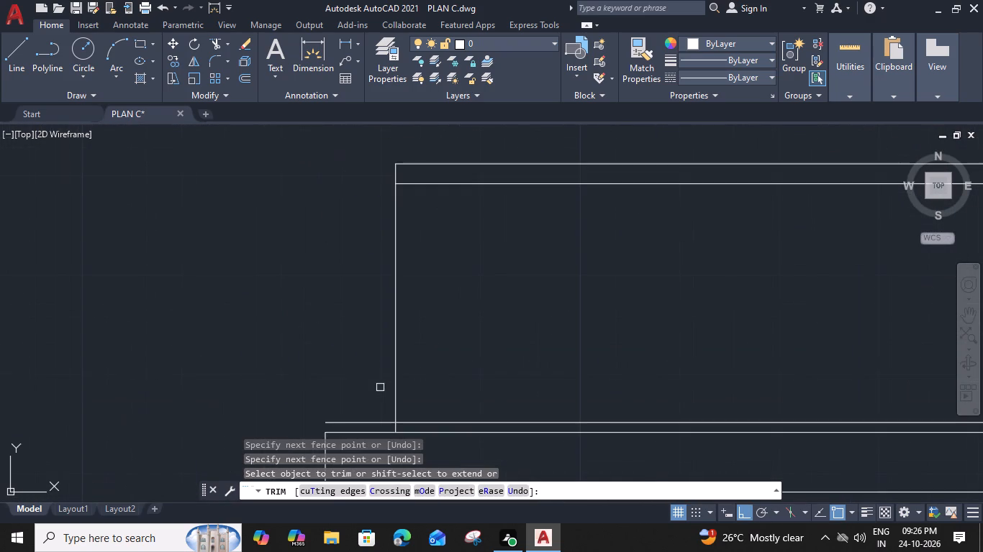
left_click(378, 422)
scroll(378, 422, "down", 3)
scroll(438, 418, "up", 2)
middle_click_drag(415, 379, 373, 249)
scroll(262, 298, "up", 3)
left_click(258, 322)
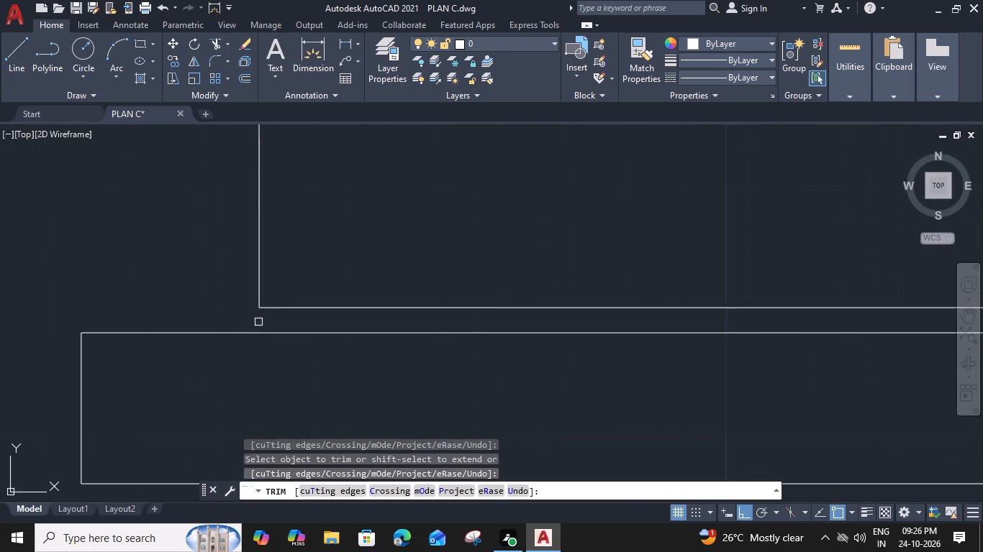
Trim the overlapping inner lines at the south wardrobe's southeast corner in the 15'-2"X10'-0" DRESS room.
scroll(258, 321, "down", 3)
middle_click_drag(603, 348, 121, 358)
scroll(372, 327, "up", 3)
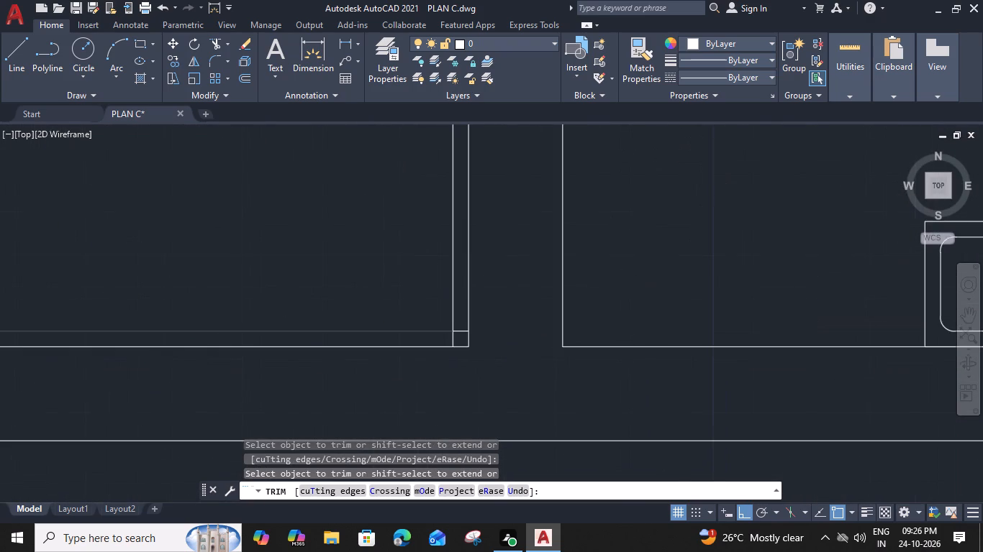
left_click(519, 331)
left_click(500, 345)
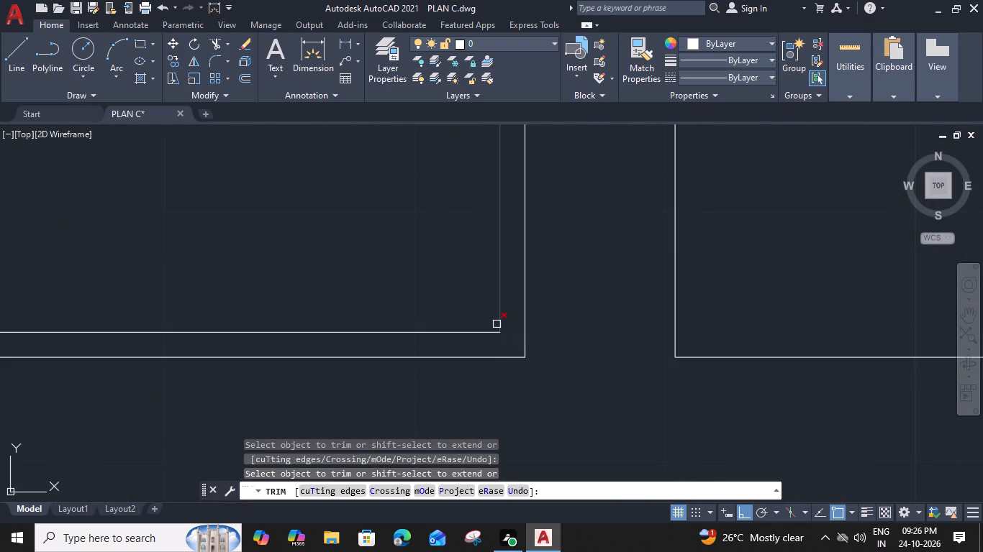
In the 15'-2"X10'-0" DRESS room, trim the south wardrobe's front-line overlaps at its northeast corner and the inner east line north of it.
scroll(494, 308, "down", 2)
middle_click_drag(468, 235, 378, 471)
scroll(390, 318, "up", 1)
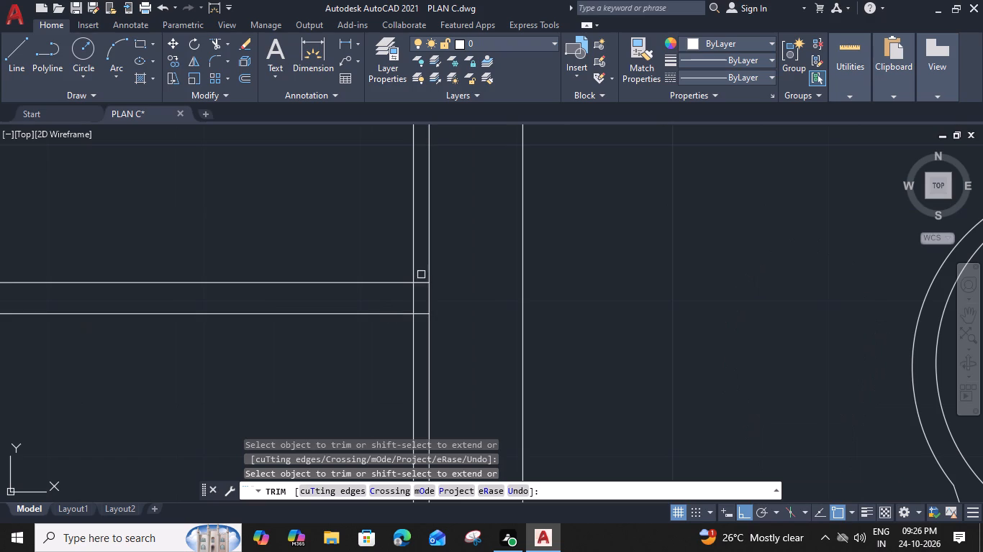
left_click(422, 274)
left_click(424, 320)
left_click(415, 262)
Trim the inner east line south of the north wardrobe, the extra line below its front and the leftover stub in the 15'-2"X10'-0" DRESS room.
scroll(415, 262, "down", 3)
middle_click_drag(323, 210, 445, 487)
scroll(539, 308, "up", 2)
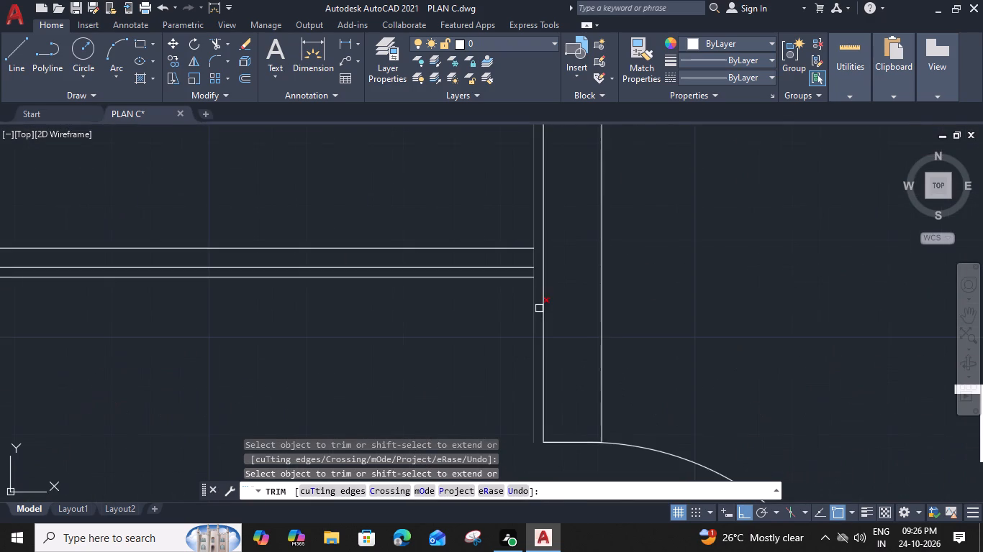
left_click(533, 304)
scroll(525, 252, "up", 1)
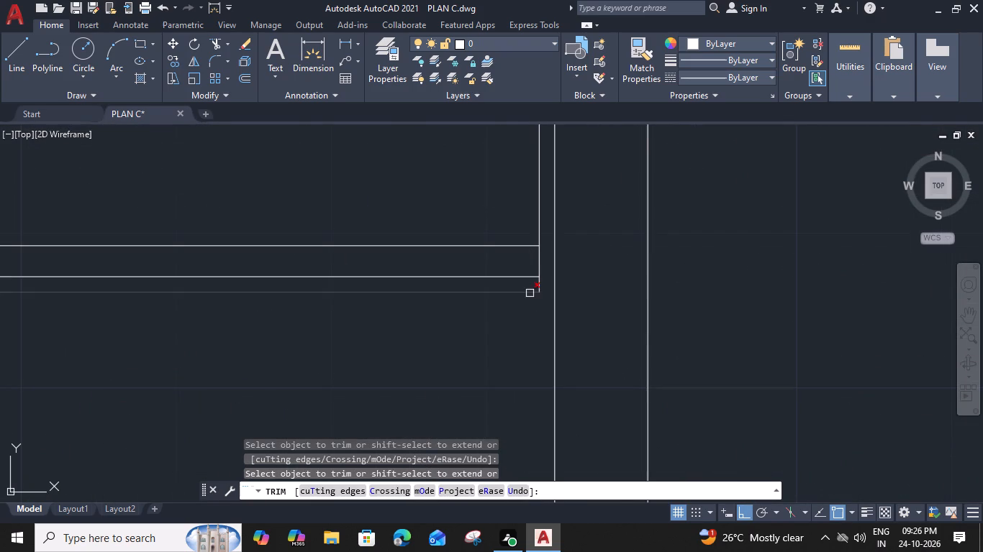
left_click(530, 294)
left_click(538, 289)
Trim the west wardrobe's two front lines where they run between the north wardrobe's double front lines in the 15'-2"X10'-0" DRESS room.
scroll(537, 294, "down", 2)
middle_click_drag(494, 248, 691, 285)
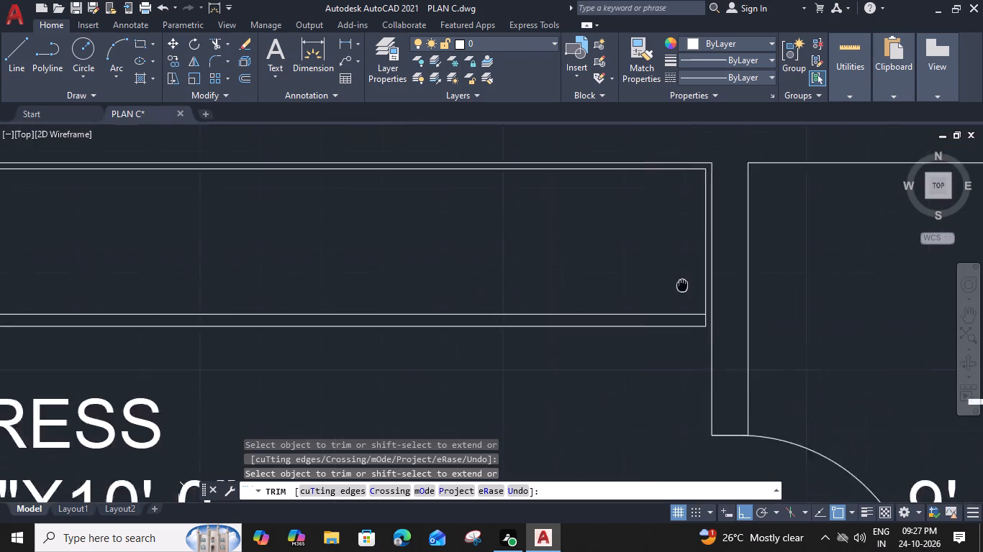
middle_click_drag(691, 285, 815, 276)
middle_click_drag(235, 298, 648, 267)
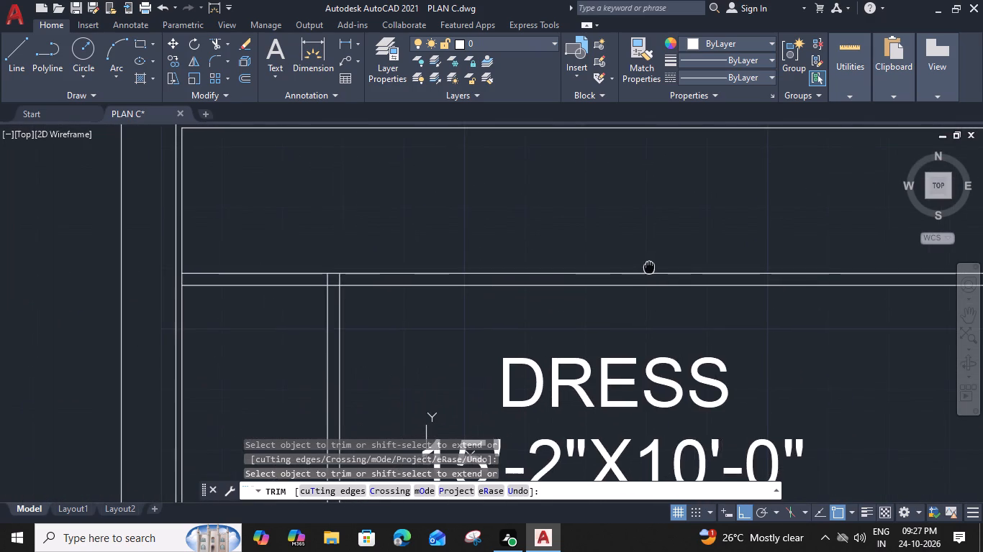
middle_click_drag(648, 267, 181, 259)
scroll(366, 252, "down", 1)
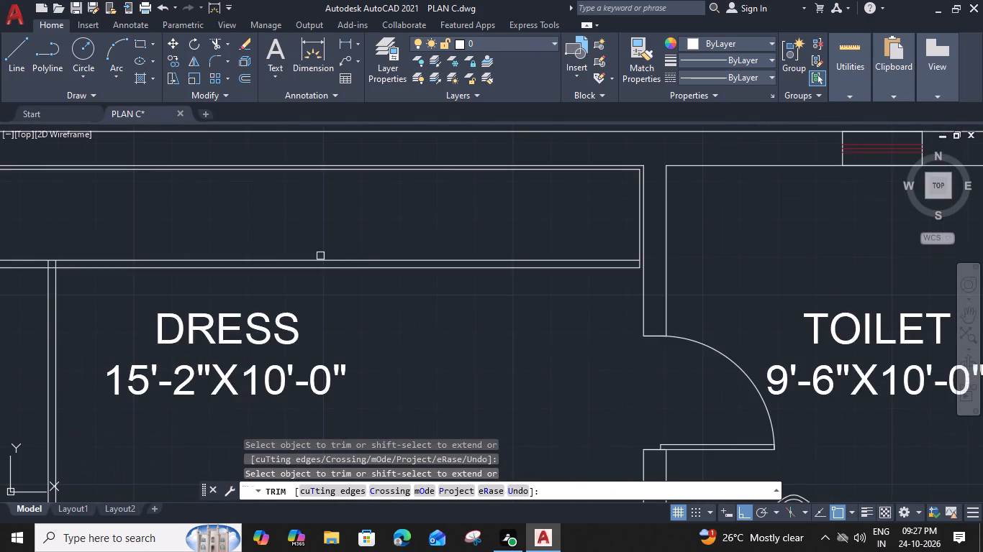
middle_click_drag(156, 270, 661, 256)
scroll(560, 249, "up", 3)
left_click(564, 257)
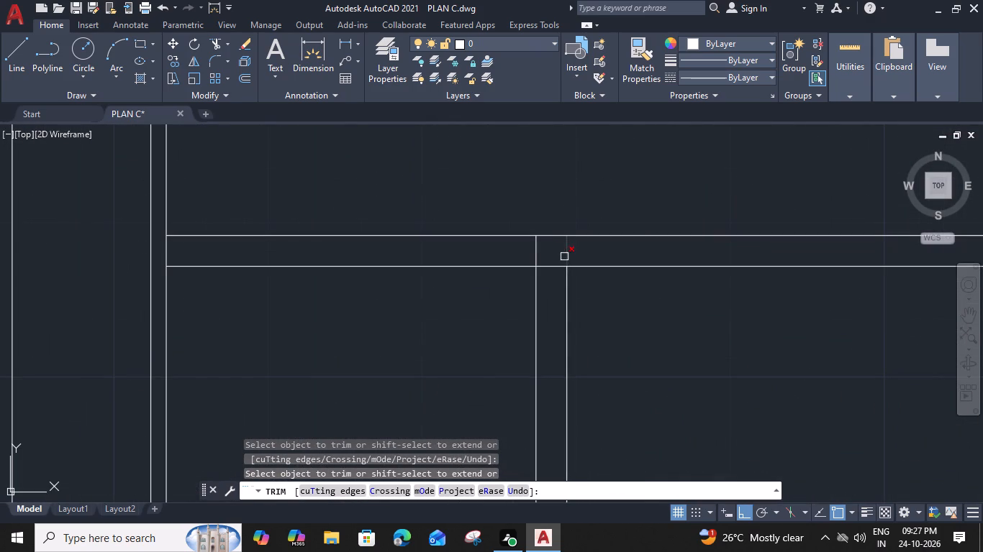
left_click(537, 252)
key("grave")
key("Escape")
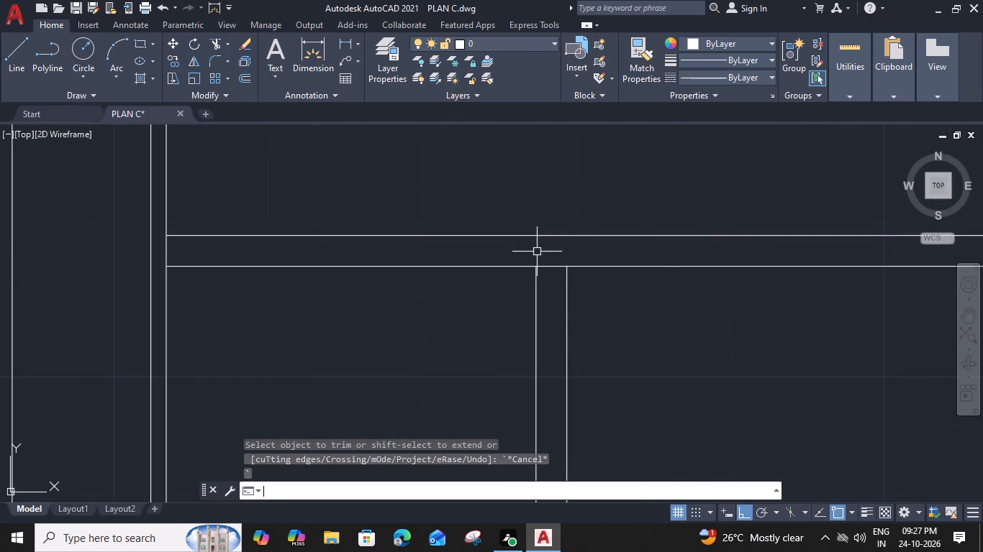
Offset the north wardrobe's outer front line 1" south in the 15'-2"X10'-0" DRESS room.
left_click(645, 269)
type("O 1\"")
key("Return")
left_click(639, 356)
key("Escape")
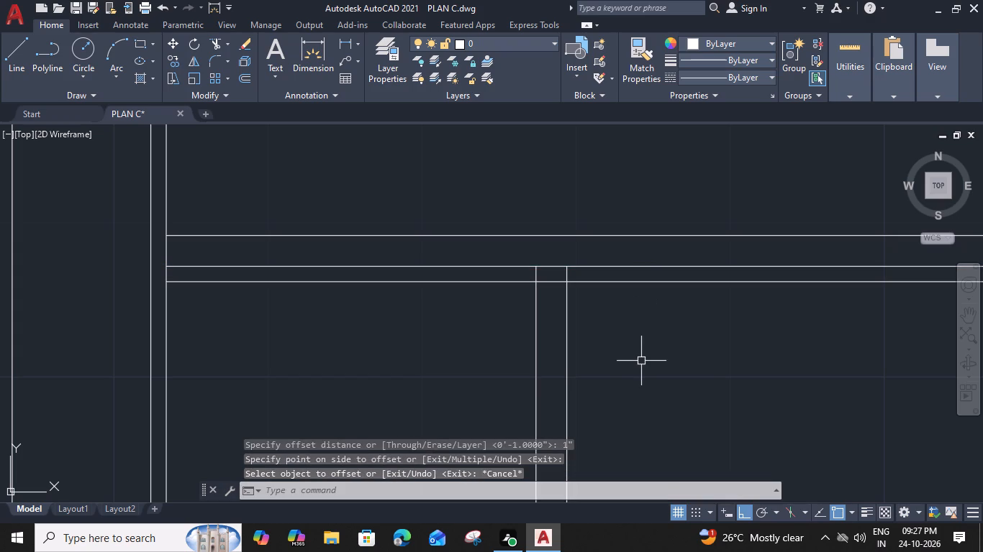
Trim the offset line east of the west wardrobe and the vertical lines crossing the 1" gap between the north and west wardrobes.
type("TR")
key("space")
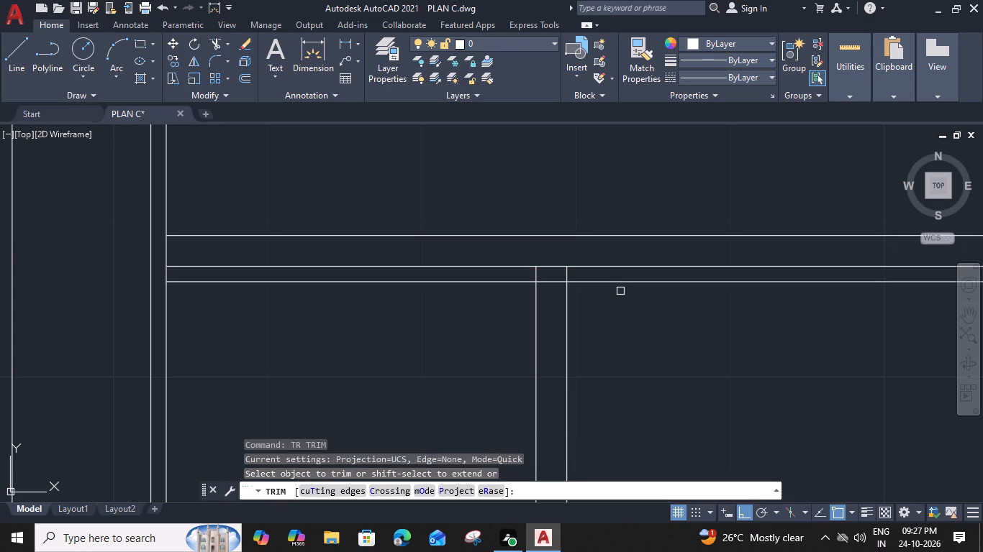
left_click(617, 283)
left_click(566, 273)
left_click(538, 272)
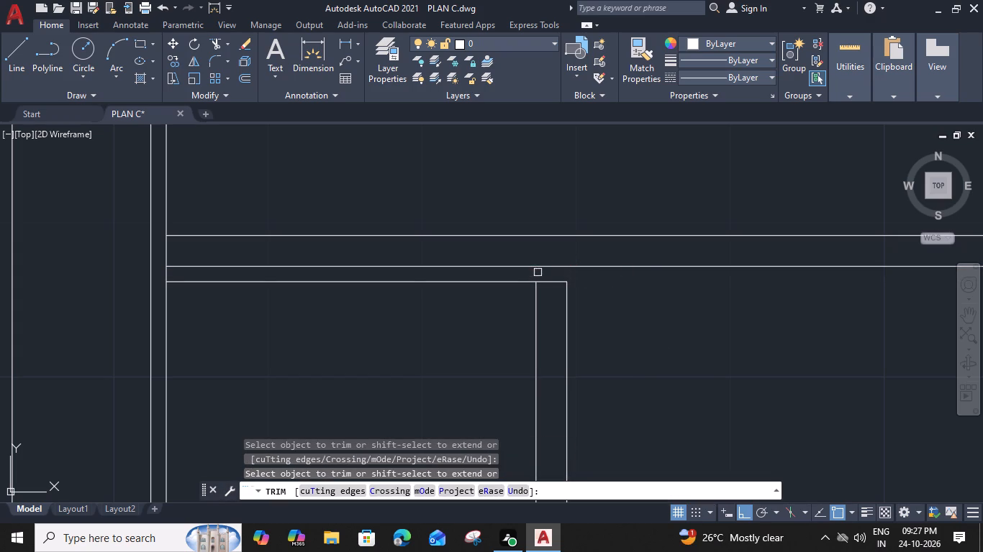
left_click(164, 275)
key("Escape")
In the 9'-0"X11'-6" DRESS room, offset the west wardrobe's outer front line 1" east.
scroll(185, 271, "down", 2)
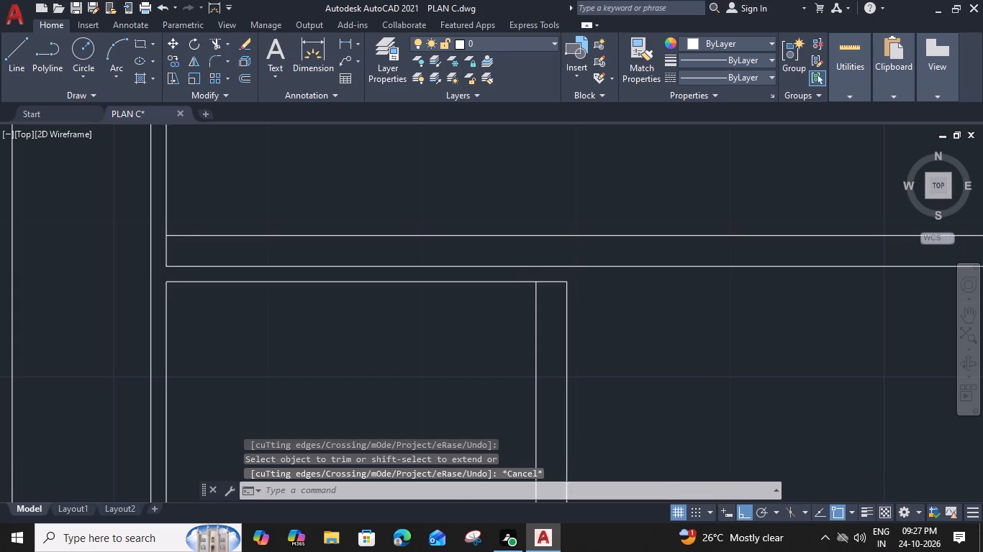
scroll(186, 272, "down", 1)
scroll(545, 364, "down", 1)
middle_click_drag(562, 387, 169, 234)
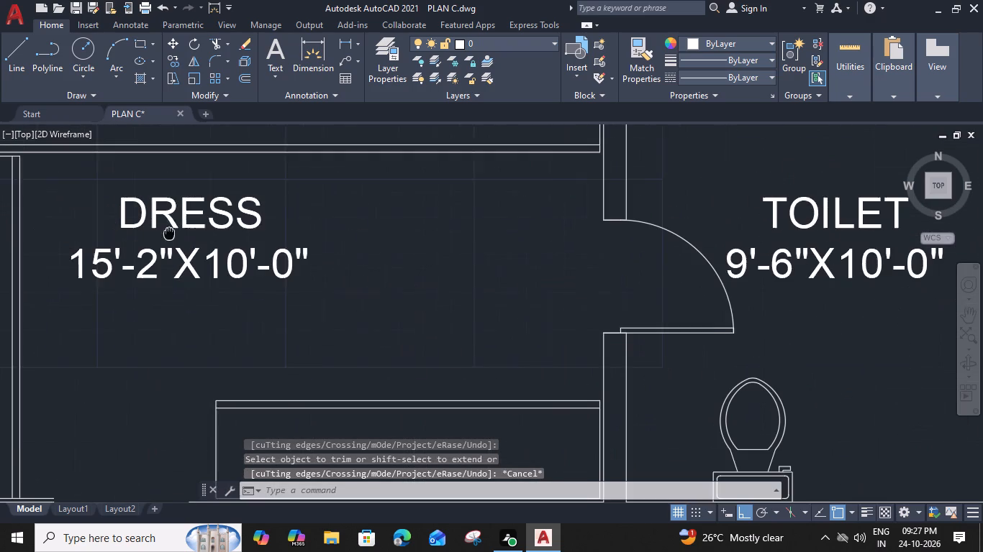
middle_click_drag(169, 234, 170, 234)
scroll(248, 205, "down", 2)
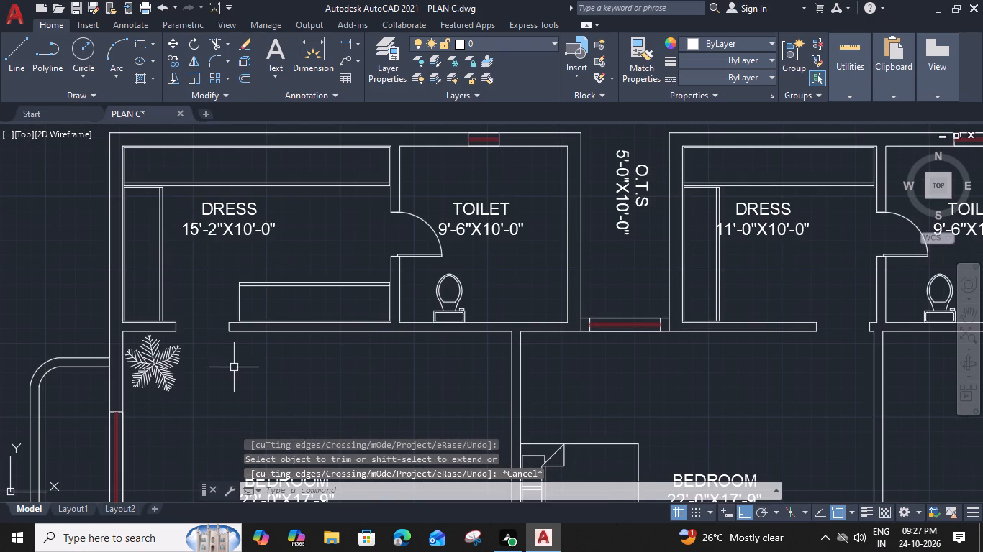
scroll(234, 367, "down", 2)
middle_click_drag(231, 369, 275, 114)
middle_click_drag(276, 312, 279, 246)
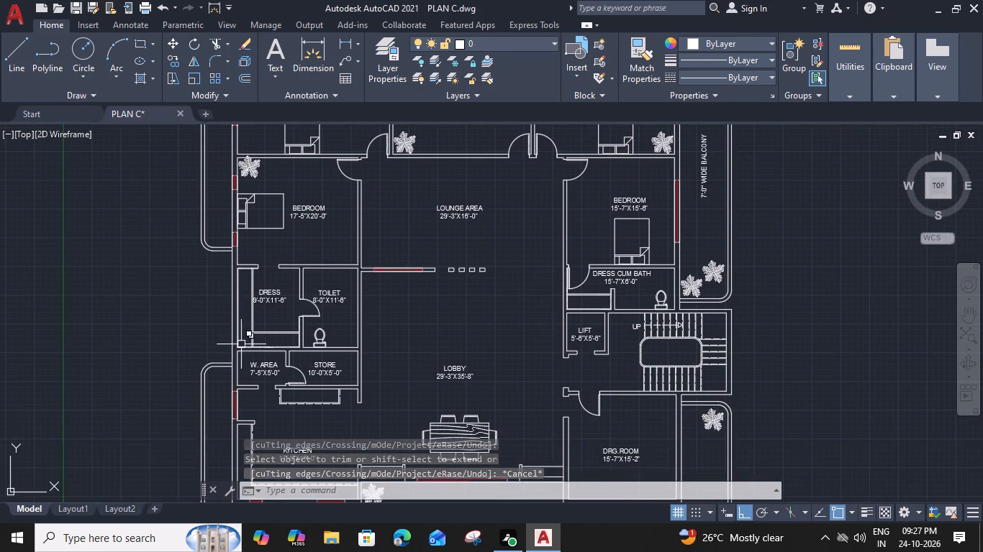
scroll(247, 337, "up", 5)
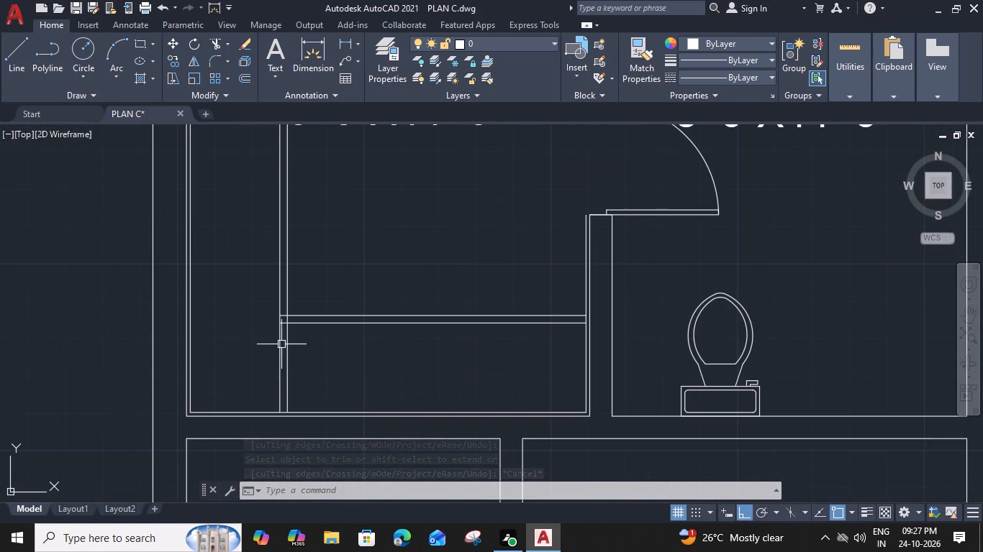
left_click(288, 348)
type("O 1\"")
key("Return")
left_click(394, 363)
key("Escape")
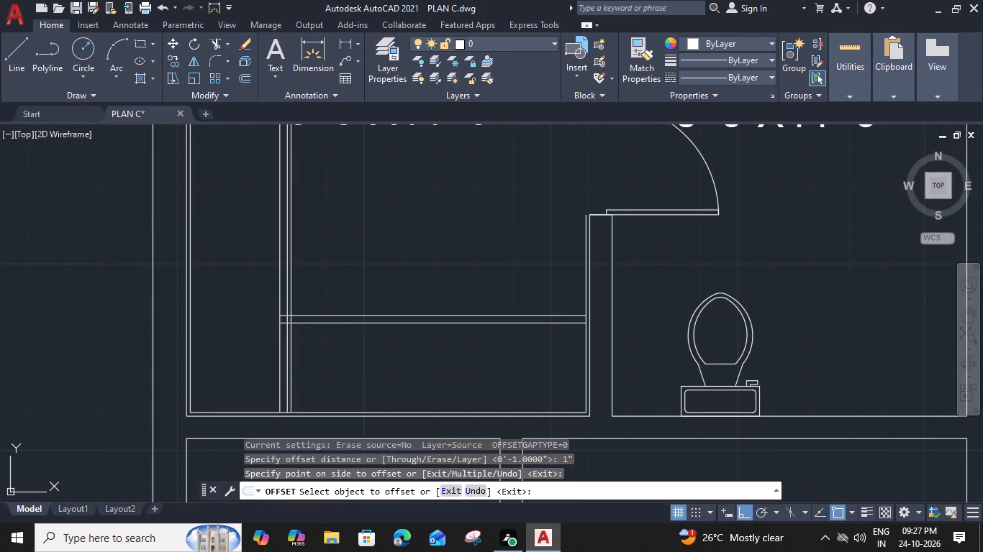
Trim the inner east line north of the south wardrobe in the 9'-0"X11'-6" DRESS room.
type("TR")
key("space")
scroll(563, 303, "up", 1)
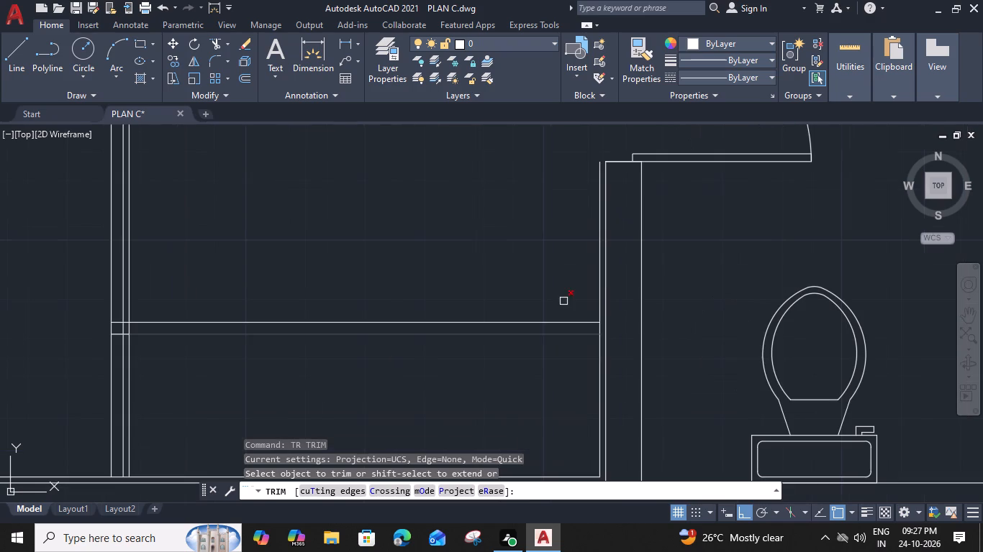
left_click(597, 296)
In the 9'-0"X11'-6" DRESS room, trim the junction between the south wardrobe's west end and the west wardrobe, leaving a 1" gap.
middle_click_drag(212, 290, 543, 270)
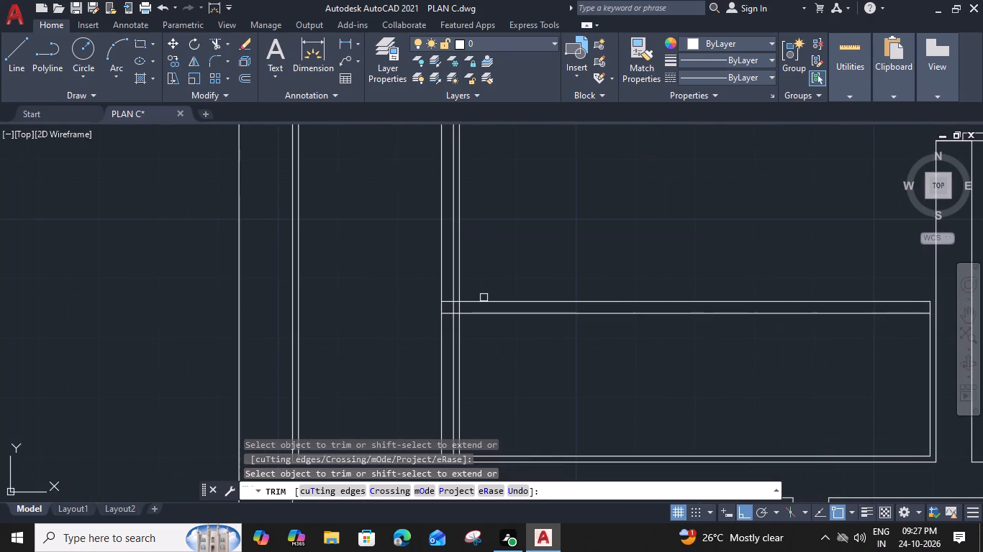
left_click(461, 289)
scroll(458, 303, "up", 3)
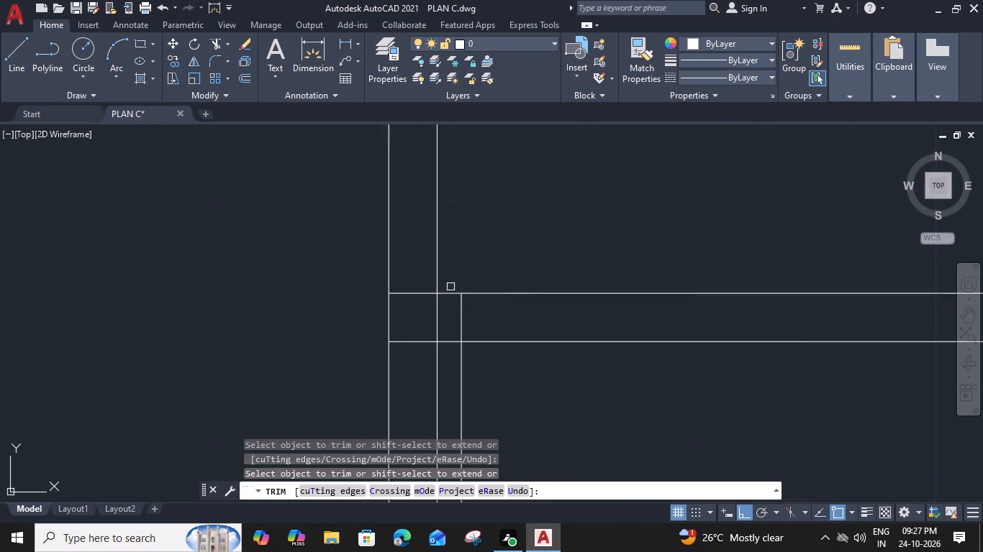
left_click(450, 287)
left_click(442, 363)
left_click(415, 282)
left_click(413, 365)
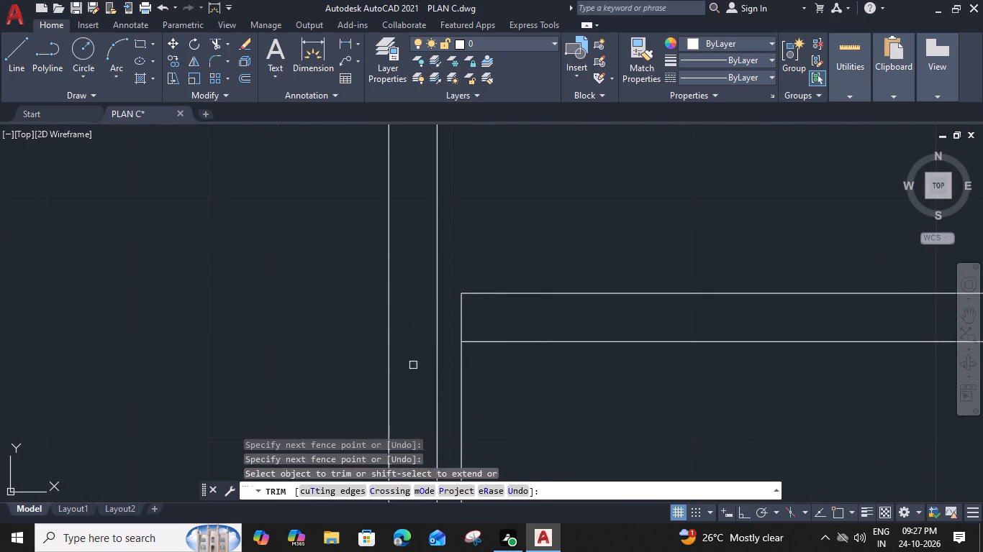
scroll(415, 356, "down", 5)
scroll(409, 406, "up", 5)
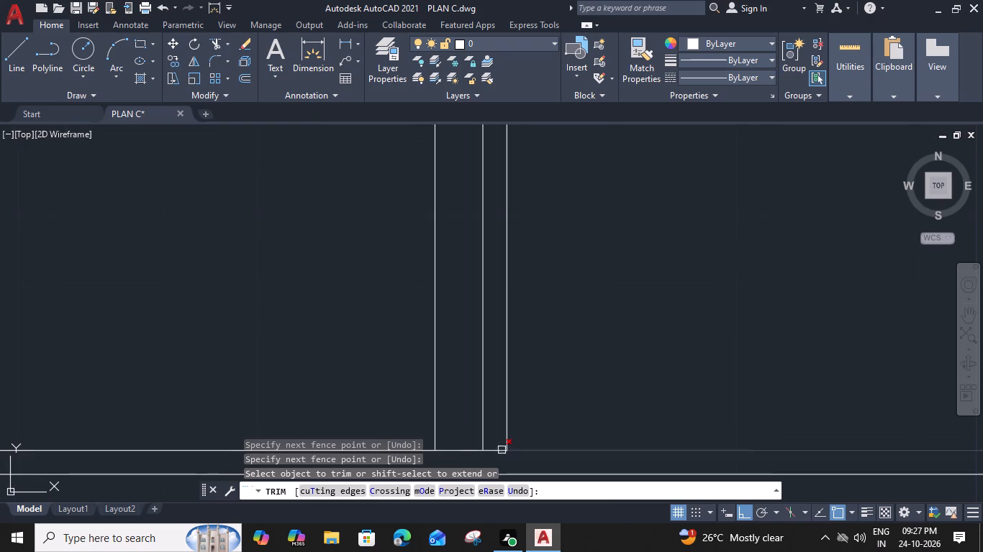
left_click(497, 450)
Trim the inner north line east of the west wardrobe's front in the 9'-0"X11'-6" DRESS room.
scroll(497, 447, "down", 4)
scroll(530, 377, "down", 3)
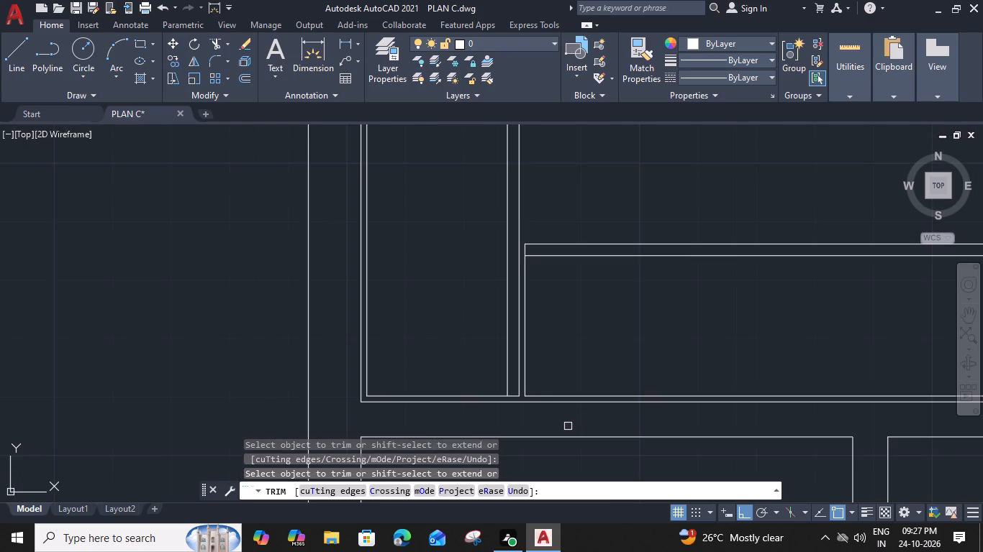
middle_click_drag(477, 300, 435, 551)
middle_click_drag(448, 225, 439, 424)
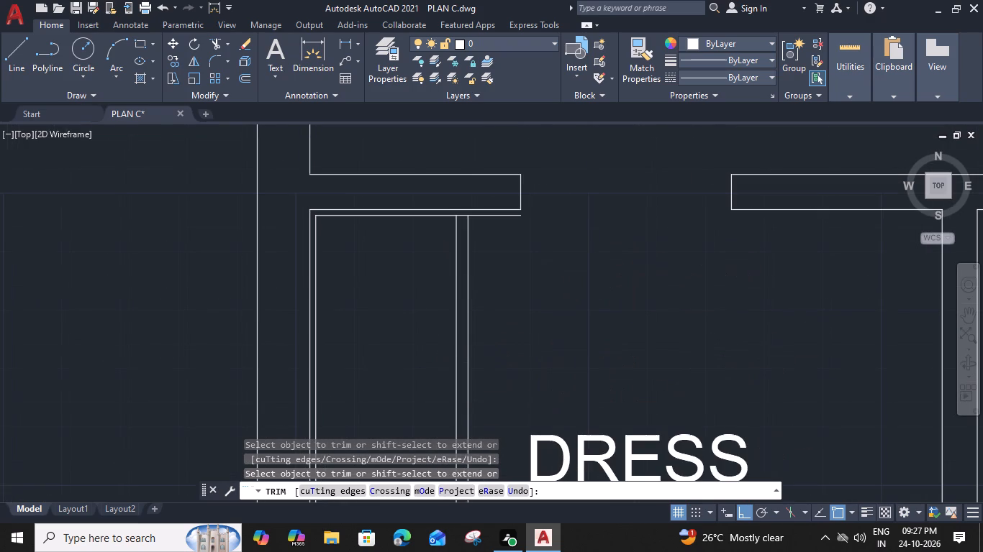
left_click(489, 216)
key("Escape")
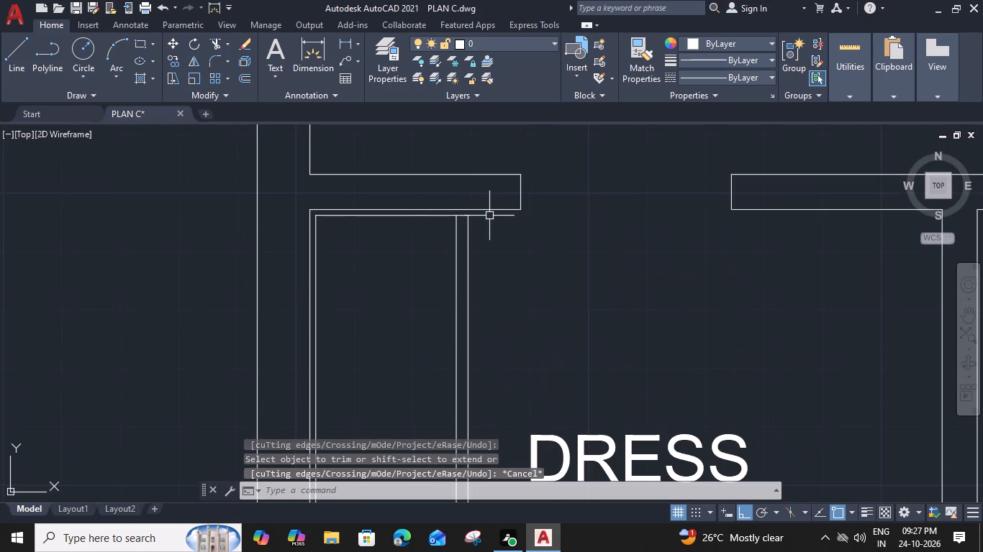
In the DRESS CUM BATH, trim the inner west and east lines that extend north of the wardrobe's front.
scroll(490, 221, "down", 3)
middle_click_drag(577, 354, 0, 80)
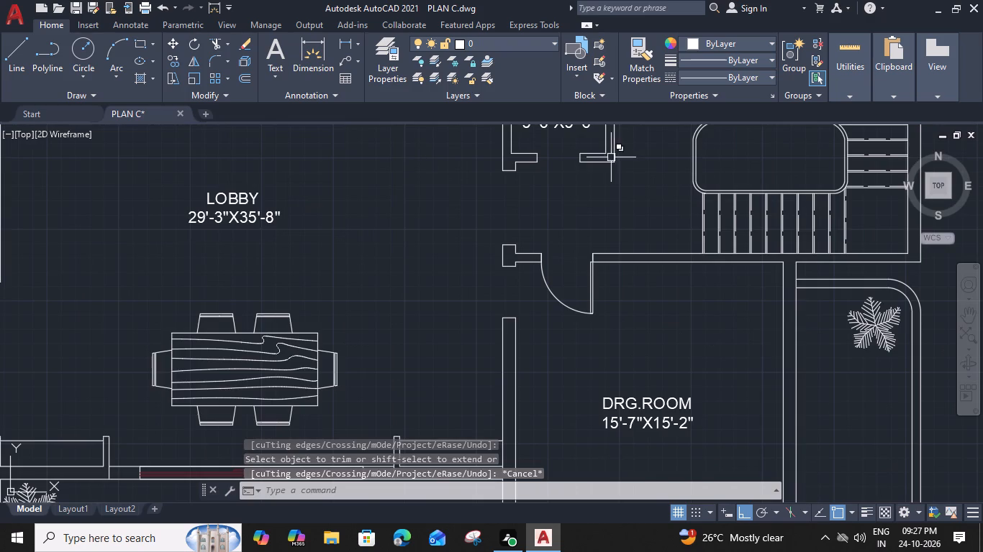
middle_click_drag(611, 157, 543, 374)
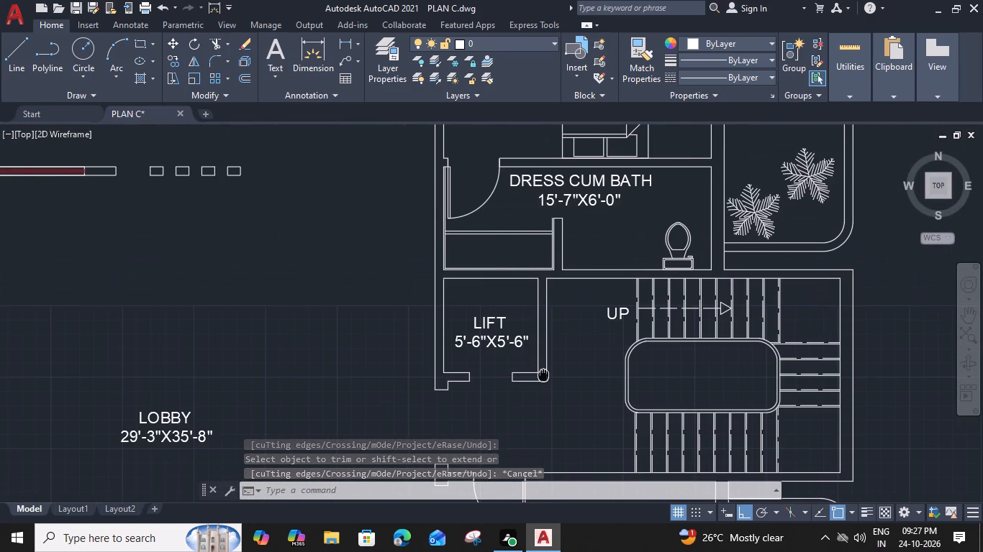
type("TR")
key("space")
scroll(448, 208, "up", 3)
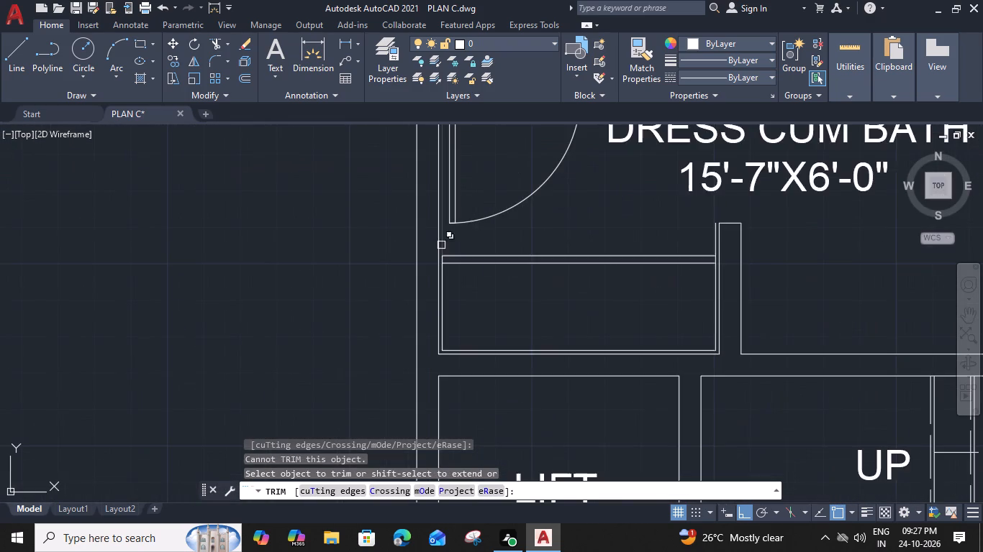
scroll(443, 246, "up", 2)
left_click(440, 241)
scroll(440, 241, "down", 3)
scroll(633, 238, "up", 1)
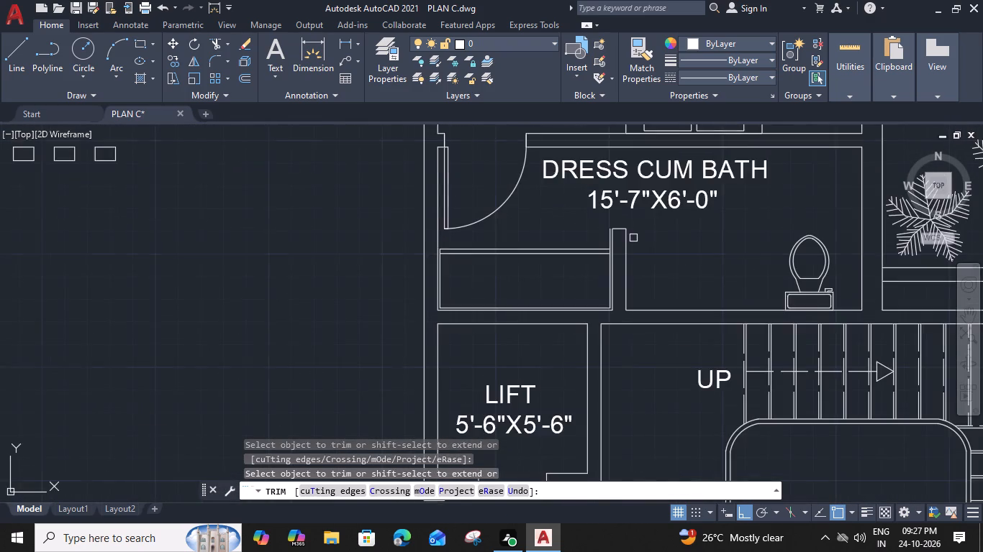
scroll(633, 238, "up", 2)
left_click(536, 239)
right_click(535, 240)
scroll(535, 242, "down", 4)
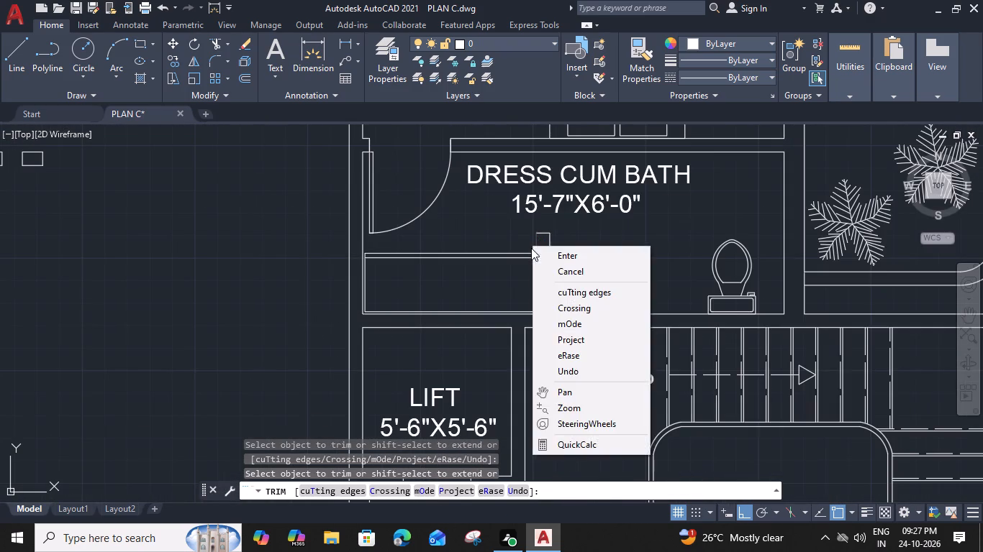
key("Escape")
key("Escape")
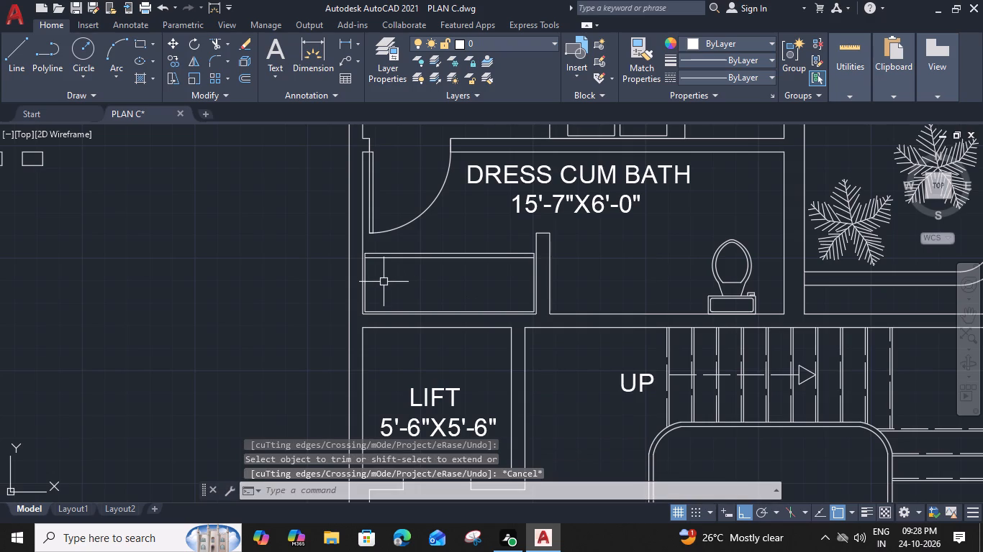
Draw a horizontal line across the DRESS CUM BATH wardrobe between the midpoints of its inner west and east sides.
type("L")
key("space")
scroll(375, 275, "up", 1)
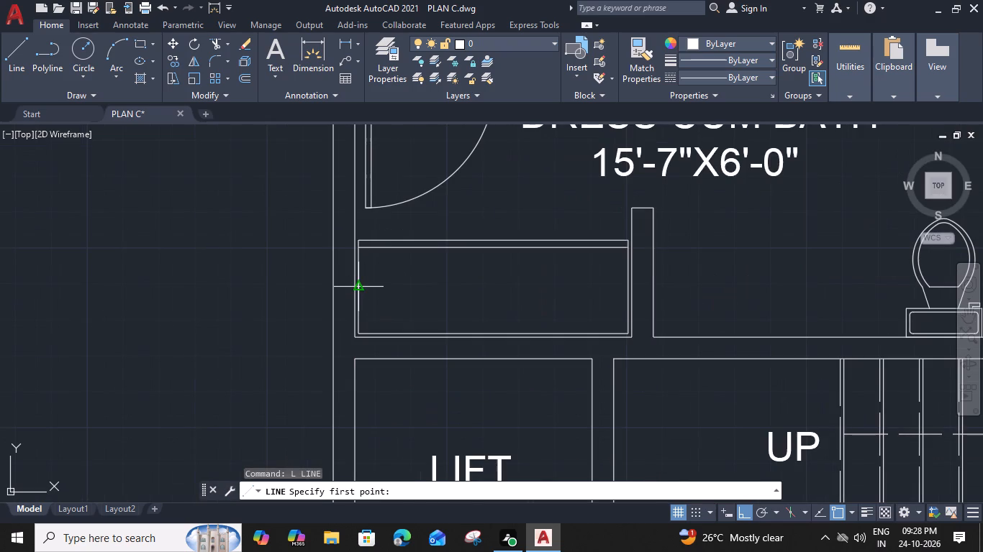
left_click(359, 286)
left_click(628, 285)
key("space")
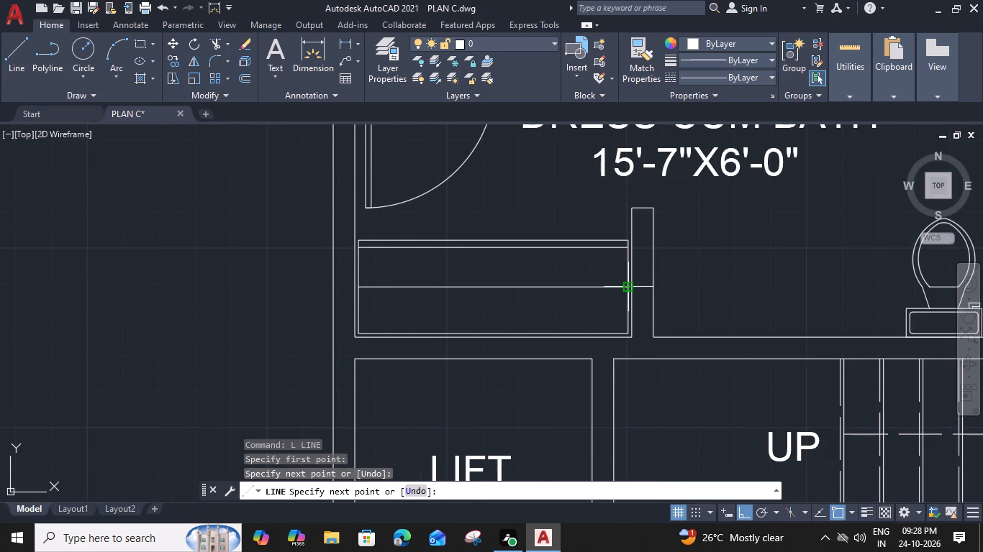
In the DRESS CUM BATH wardrobe, draw a slanted line from the inner southwest corner to the inner north line and a vertical line crossing its midpoint.
key("space")
left_click(355, 331)
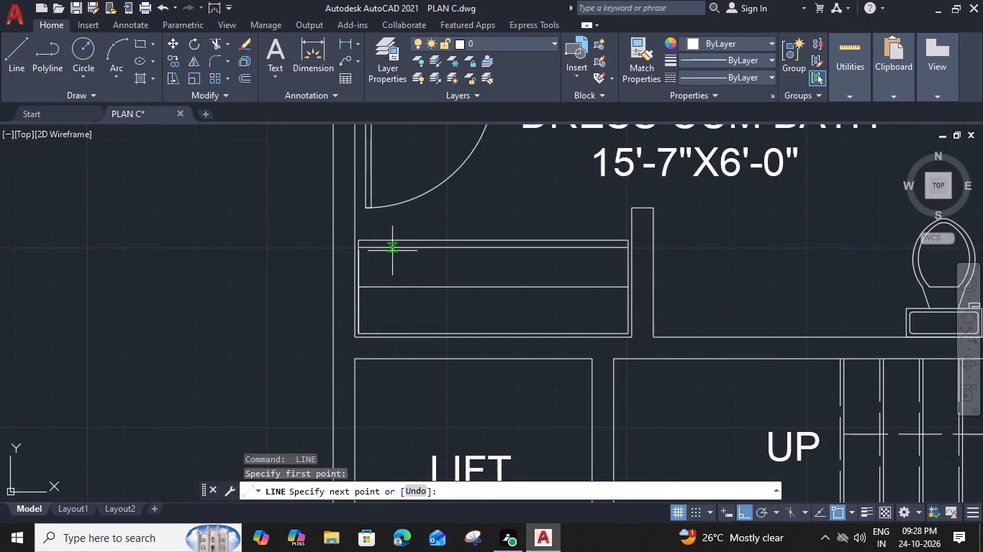
left_click(392, 251)
key("space")
key("space")
left_click(376, 249)
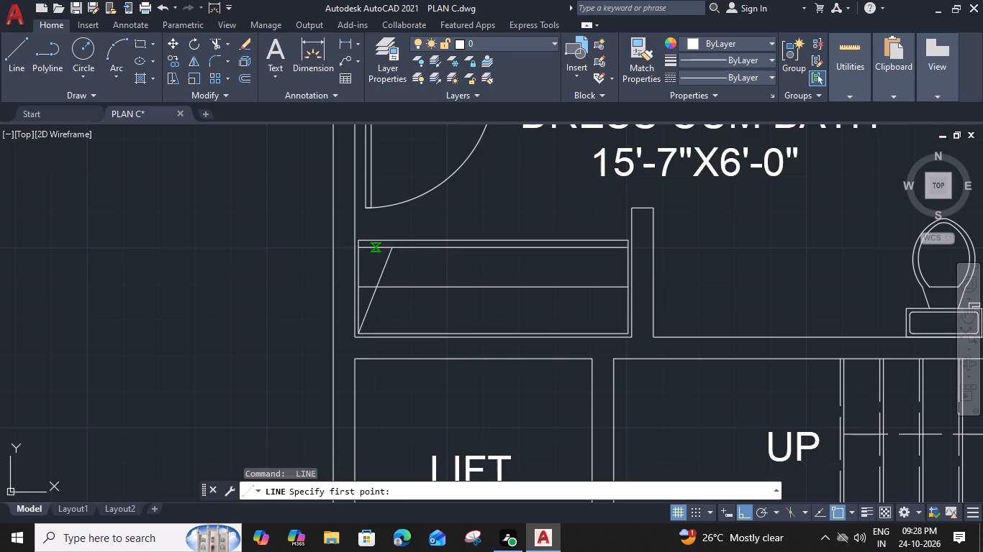
left_click(376, 333)
key("space")
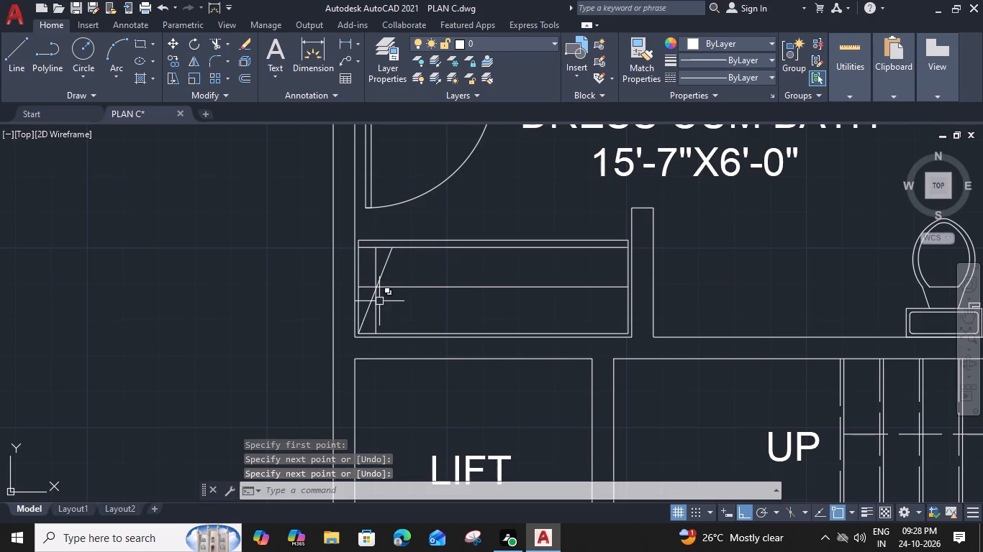
Copy the slanted and vertical line pair repeatedly eastward, end to end, along the DRESS CUM BATH wardrobe's inner south line up to its east end.
left_click(389, 272)
left_click(370, 275)
key("c")
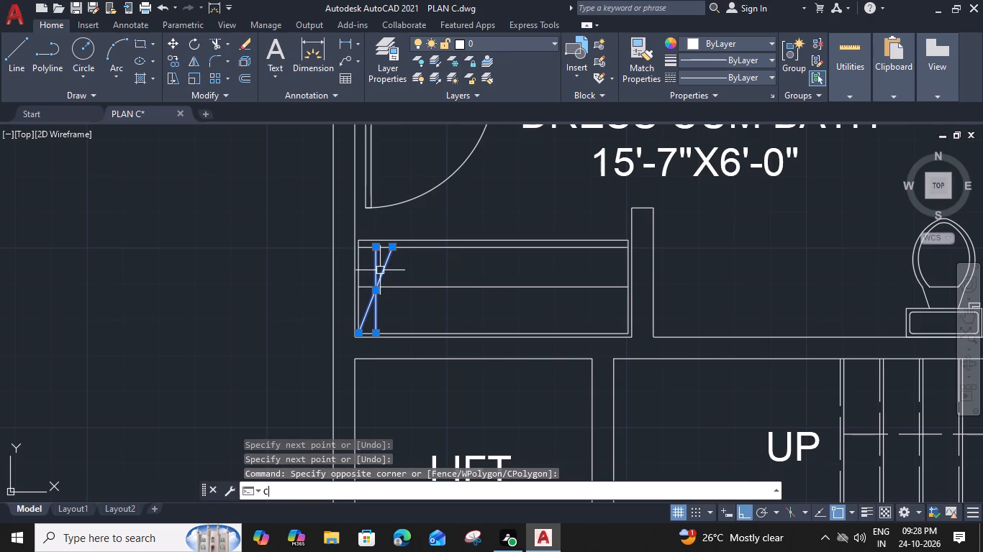
type("O")
key("space")
scroll(384, 282, "up", 2)
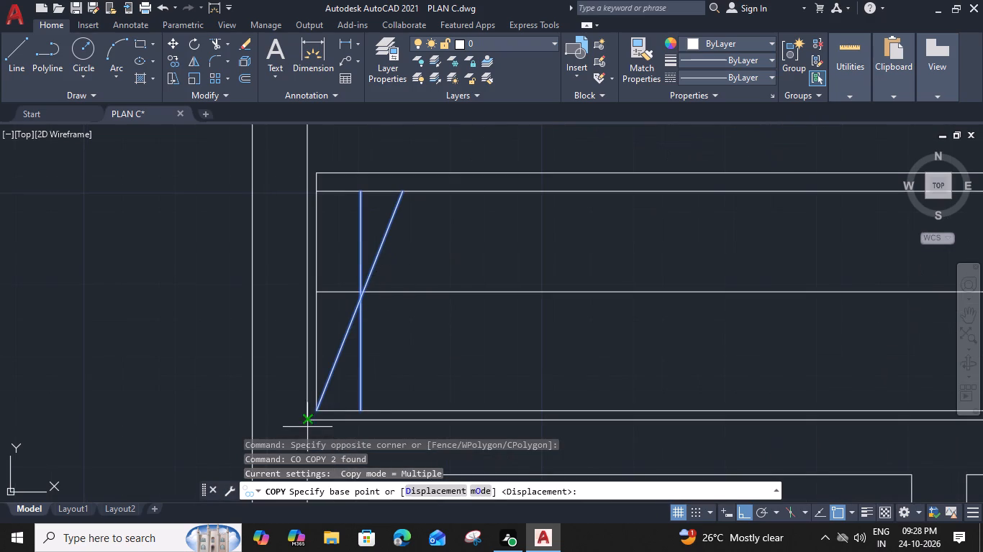
left_click(320, 411)
left_click(361, 413)
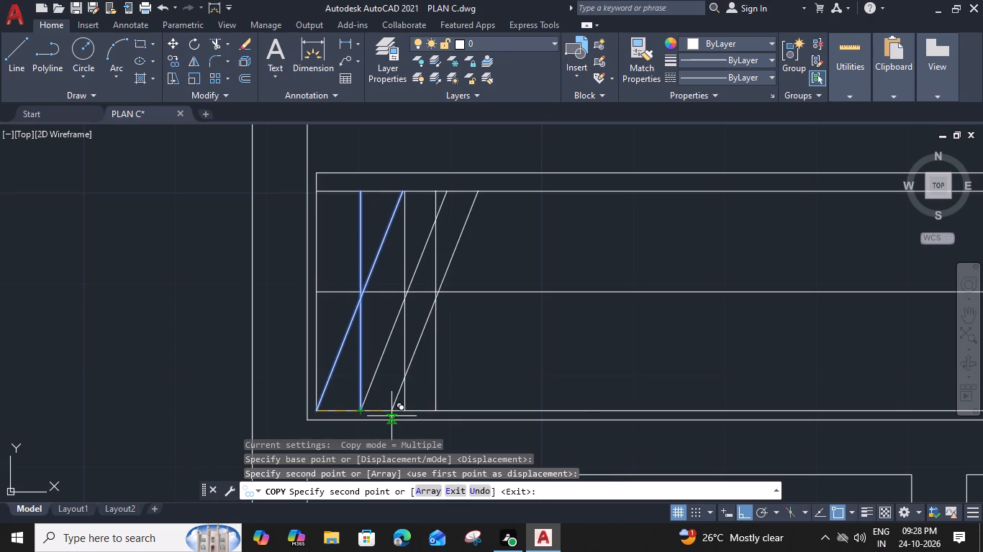
left_click(404, 412)
left_click(447, 413)
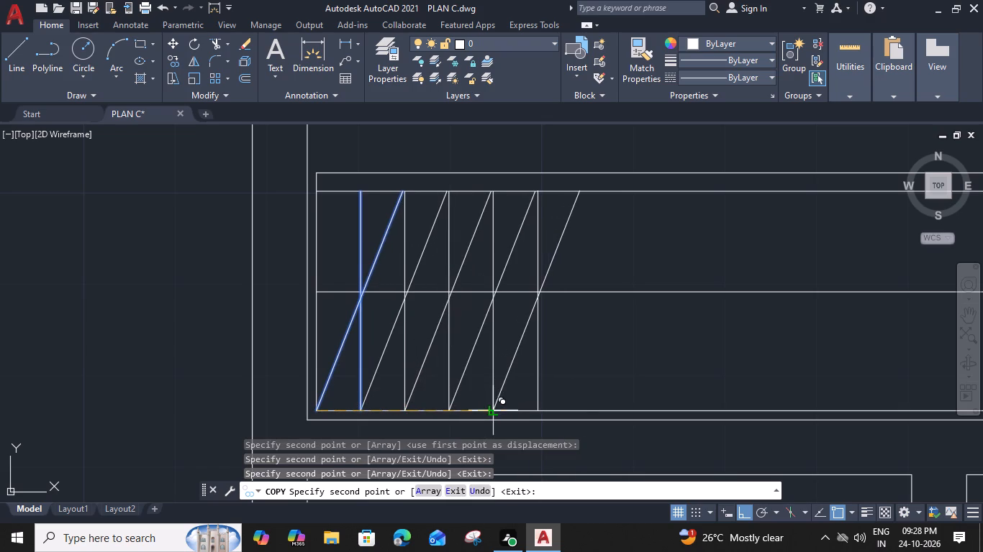
left_click(497, 415)
left_click(539, 415)
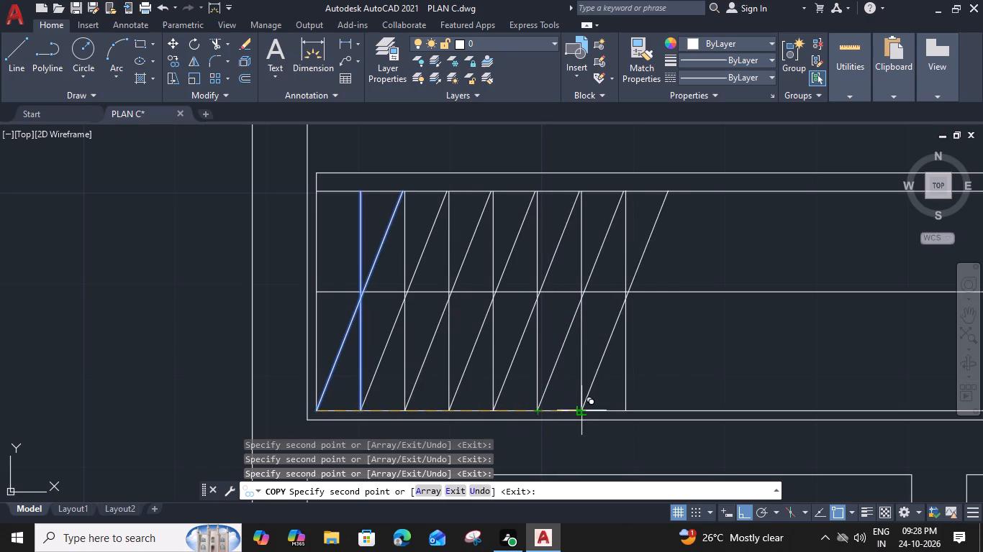
left_click(584, 413)
left_click(628, 411)
left_click(669, 415)
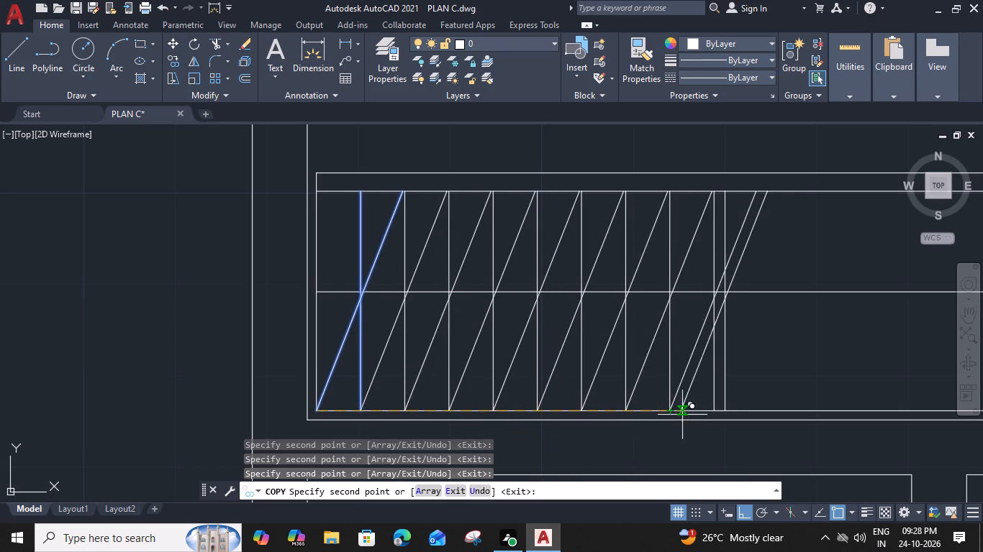
middle_click_drag(695, 413, 504, 402)
left_click(525, 398)
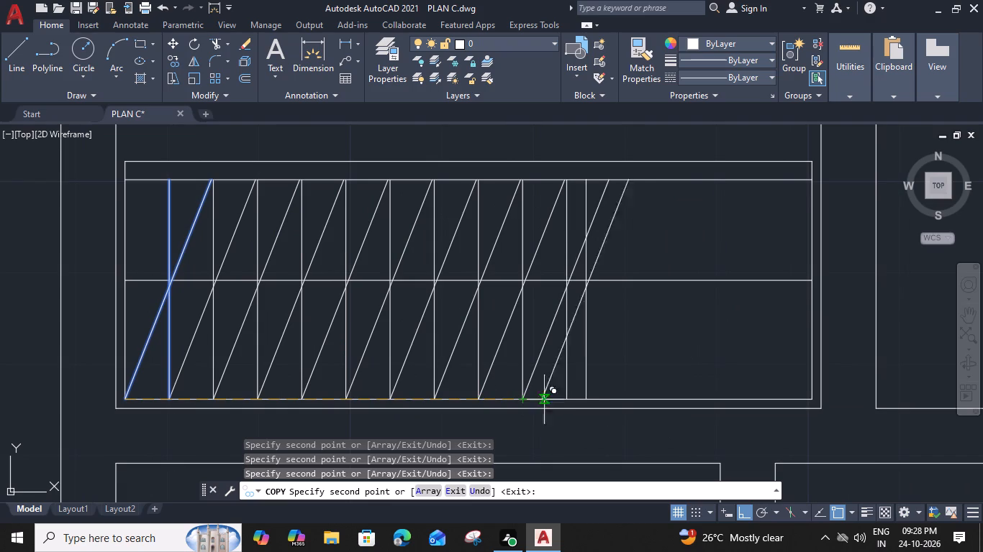
left_click(567, 401)
left_click(616, 400)
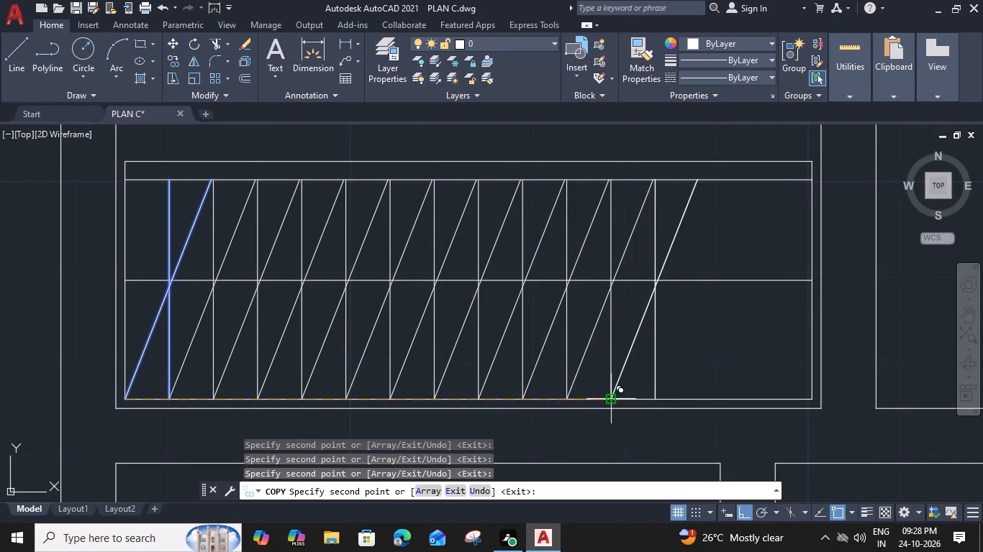
left_click_drag(654, 400, 677, 401)
left_click_drag(701, 400, 713, 399)
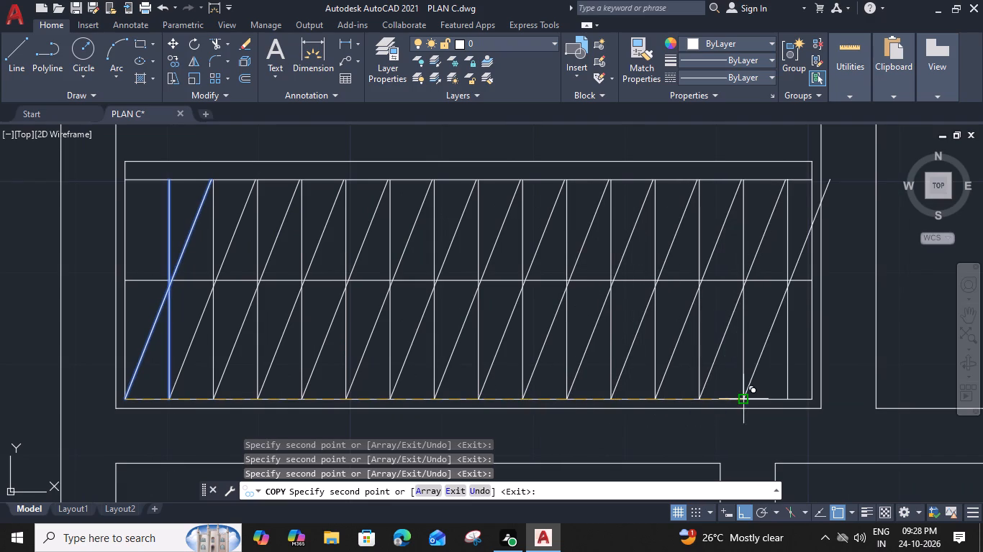
left_click(748, 397)
key("Escape")
Trim the last slanted line where it extends east beyond the DRESS CUM BATH wardrobe's inner east line.
type("TR")
key("space")
scroll(825, 213, "up", 1)
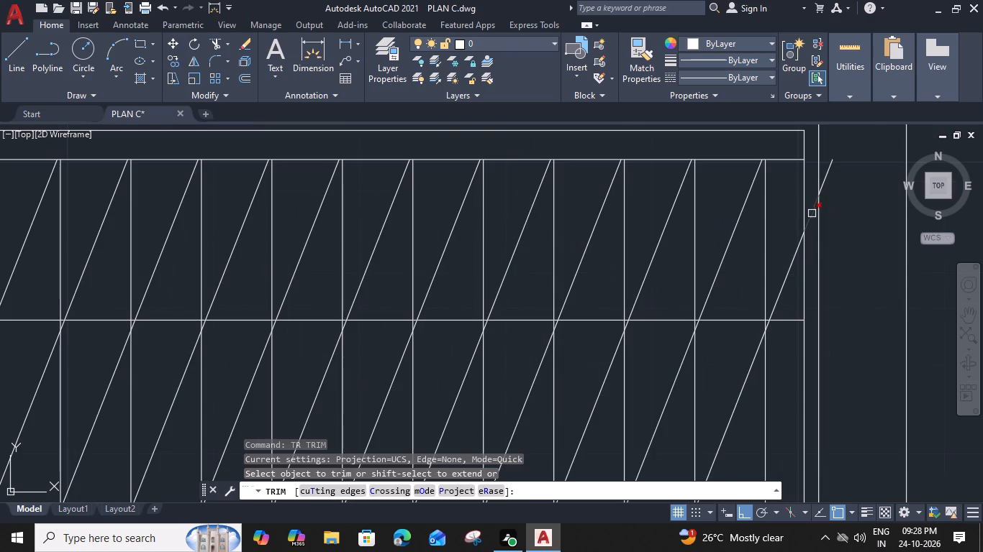
left_click(811, 211)
left_click(826, 179)
key("Escape")
scroll(634, 306, "down", 3)
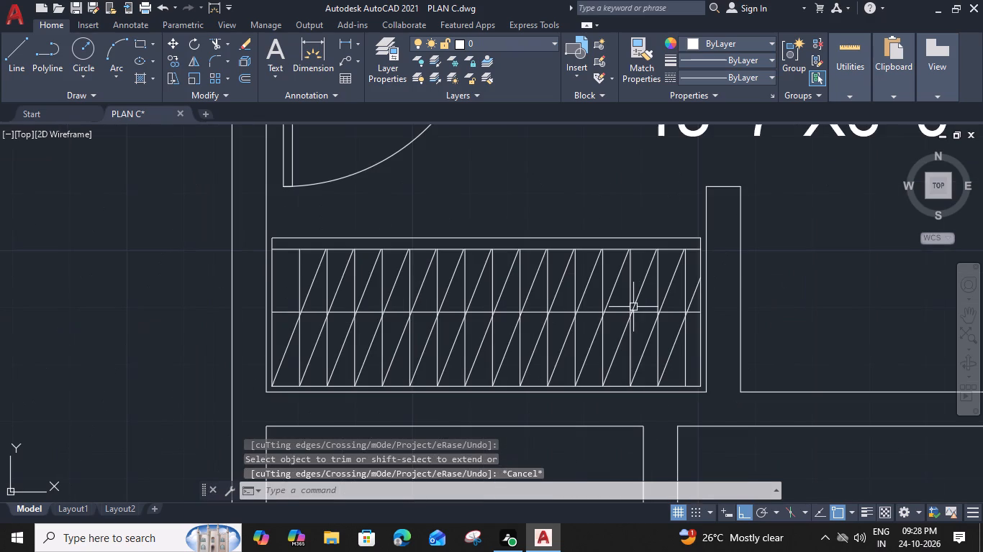
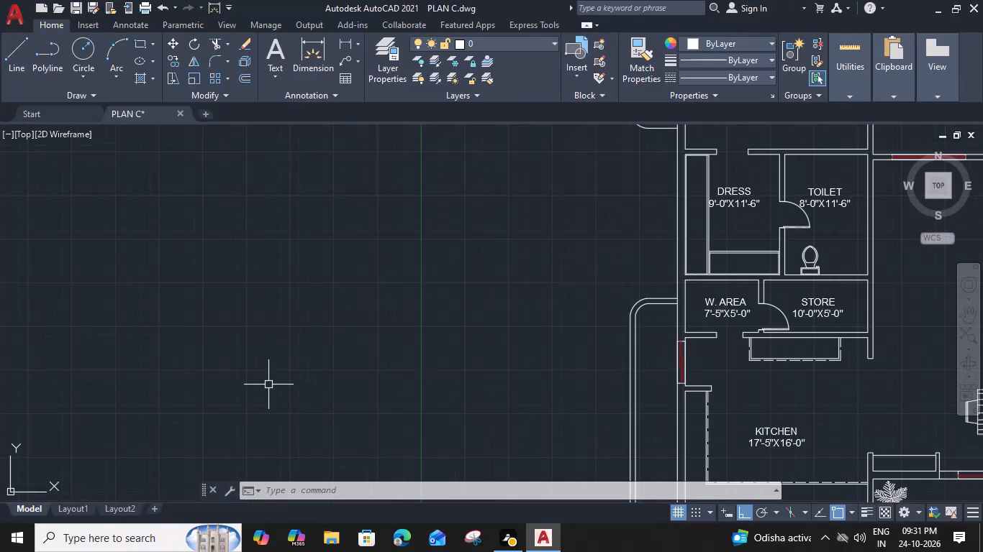
Draw a horizontal line across the DRESS room's south wardrobe, from its inner west side to its inner east side, at about mid-depth.
scroll(461, 289, "up", 3)
middle_click_drag(446, 284, 291, 327)
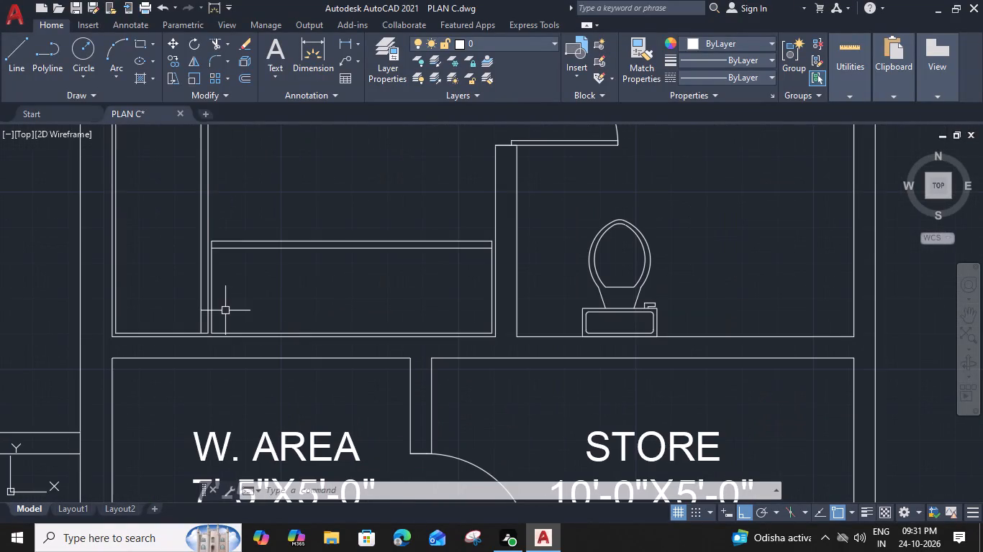
key("l")
key("space")
scroll(209, 287, "up", 1)
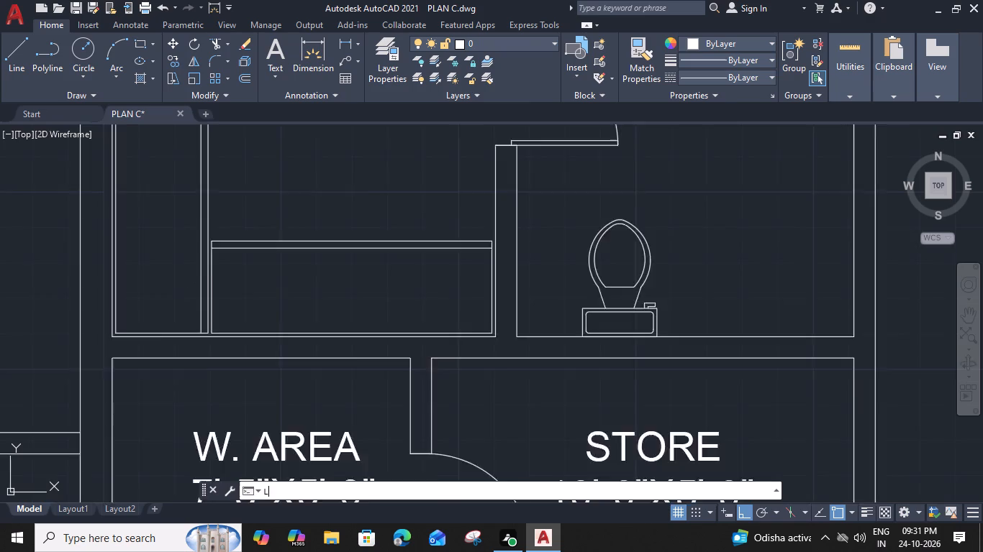
left_click(214, 290)
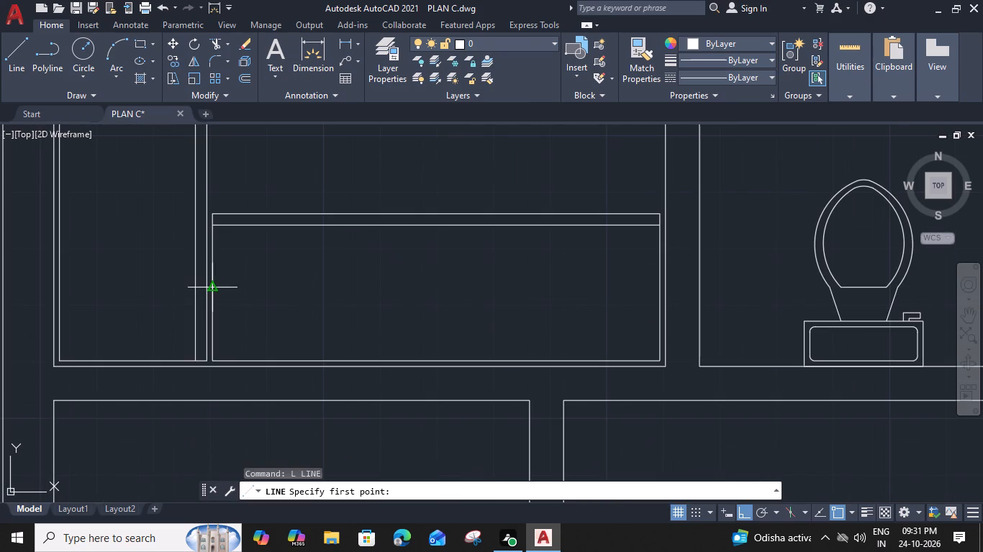
left_click(659, 289)
key("space")
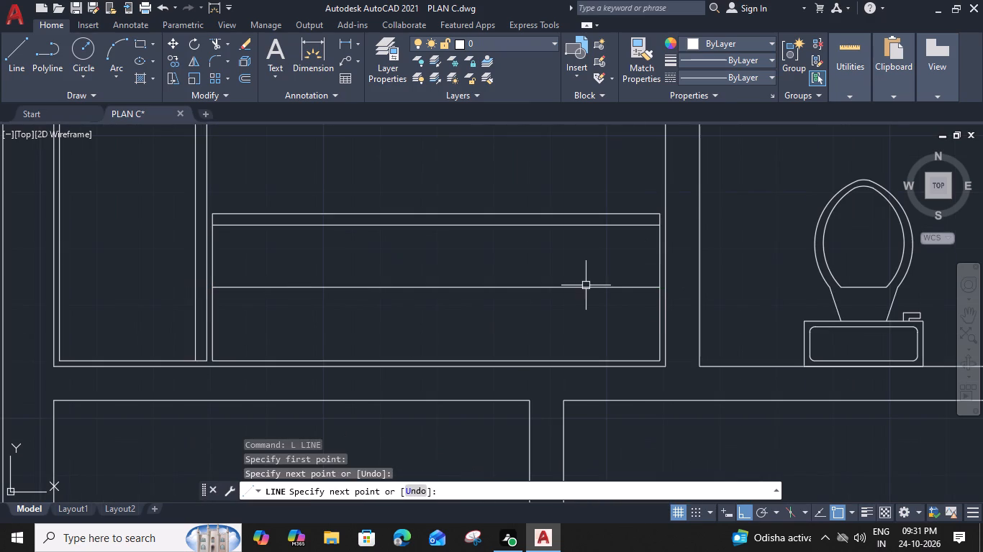
In the DRESS south wardrobe, draw a slanted line from the inner southwest corner to the inner north line and an oppositely slanted line crossing it.
key("space")
left_click(214, 358)
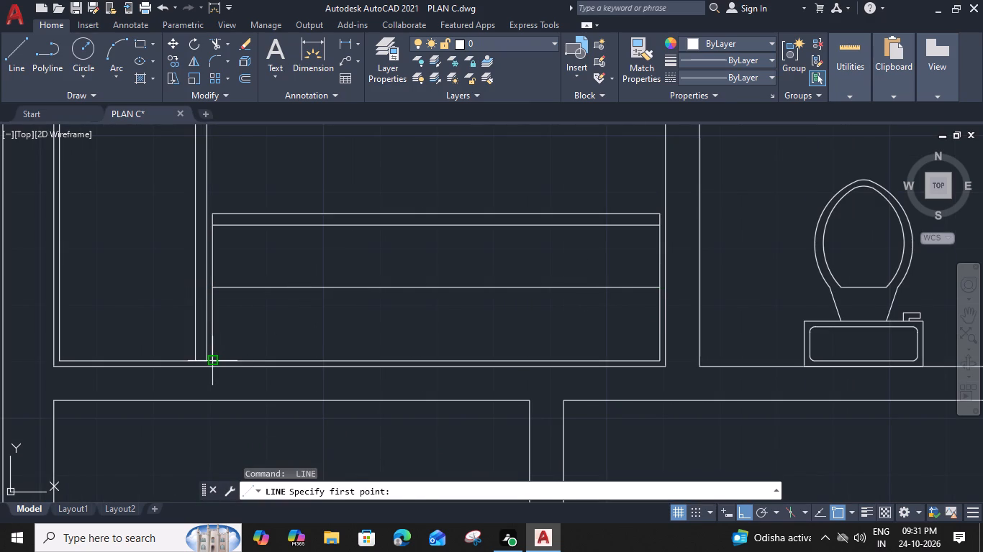
left_click(259, 226)
key("space")
key("space")
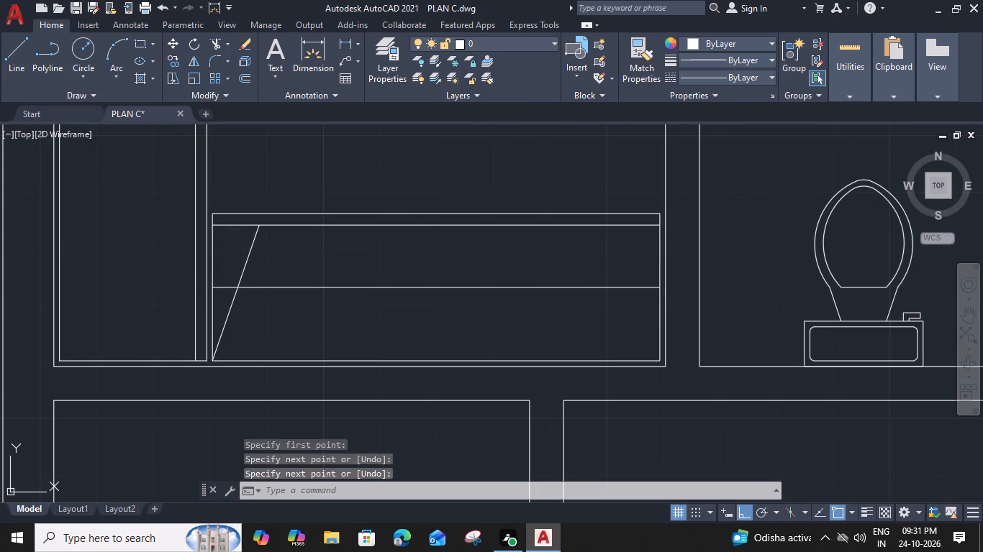
left_click(232, 224)
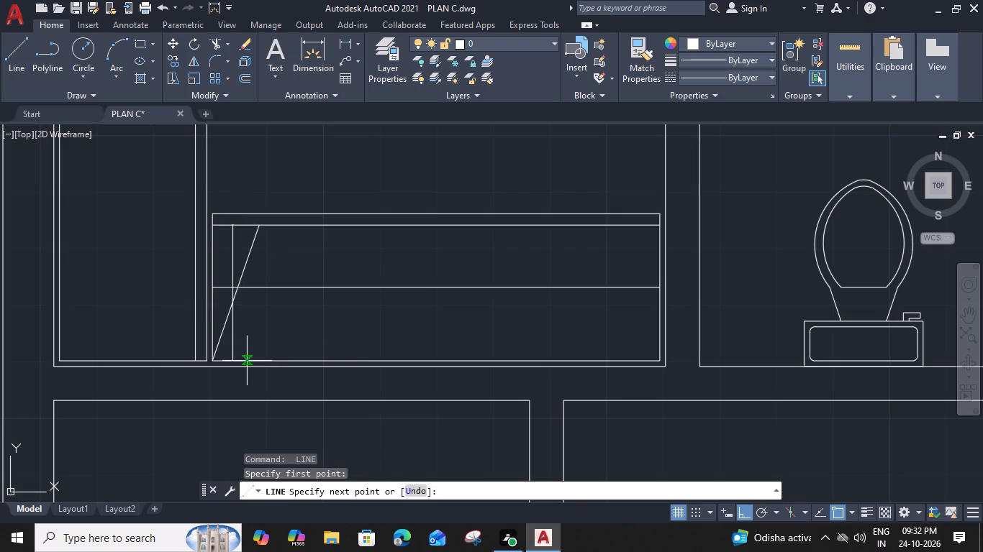
left_click(248, 362)
key("space")
Copy the crossed line pair repeatedly eastward along the DRESS south wardrobe's inner south line up to its east end.
left_click_drag(256, 272, 245, 277)
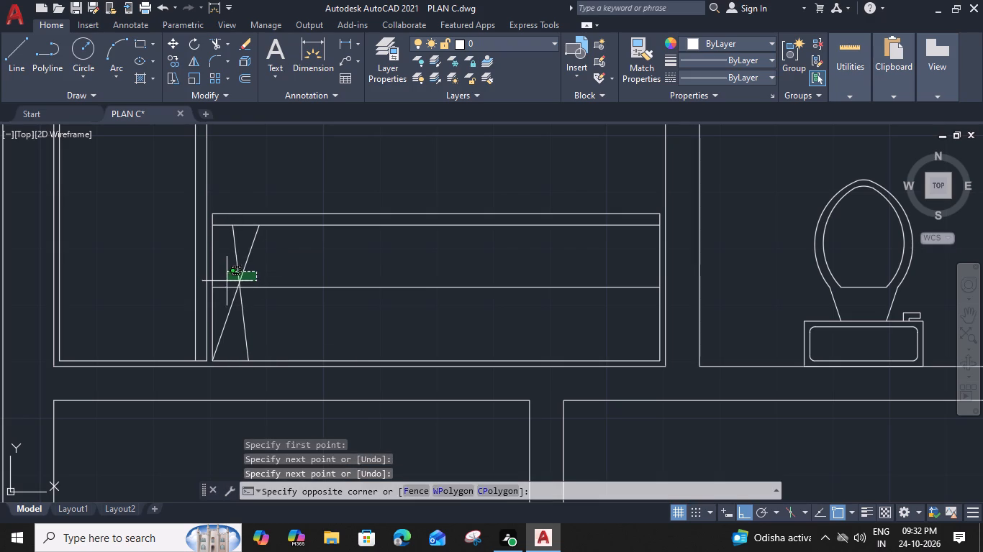
left_click(227, 281)
type("CO")
key("space")
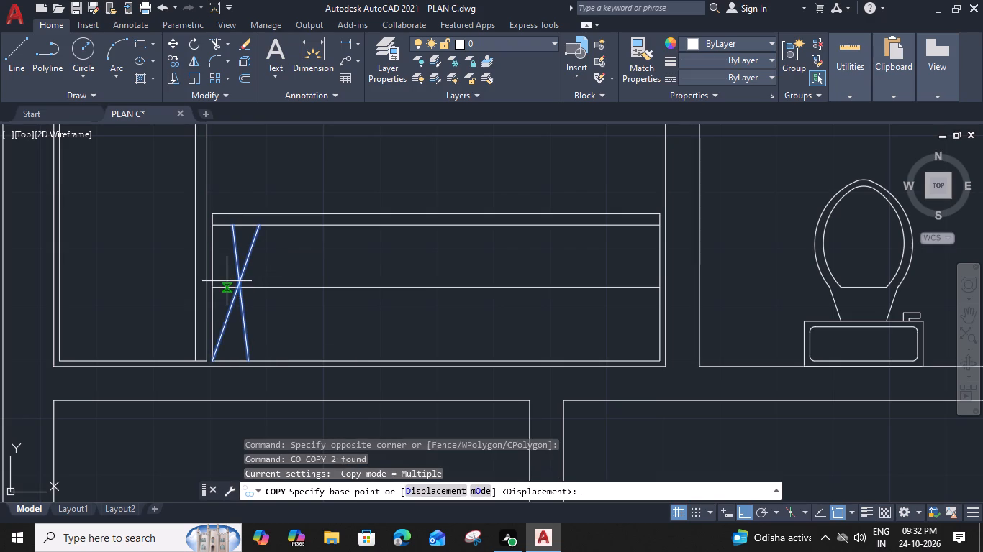
left_click(215, 359)
left_click(247, 361)
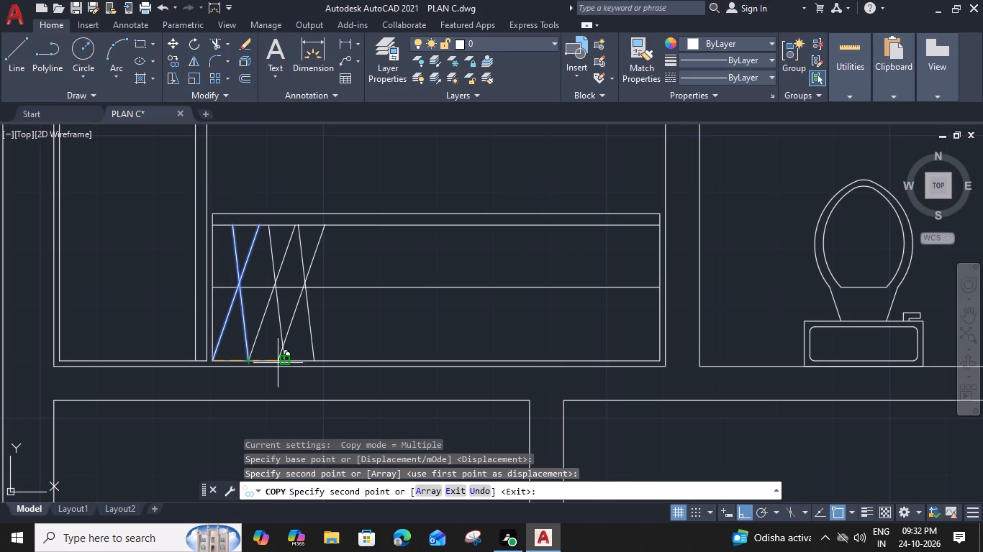
left_click(284, 364)
left_click(320, 359)
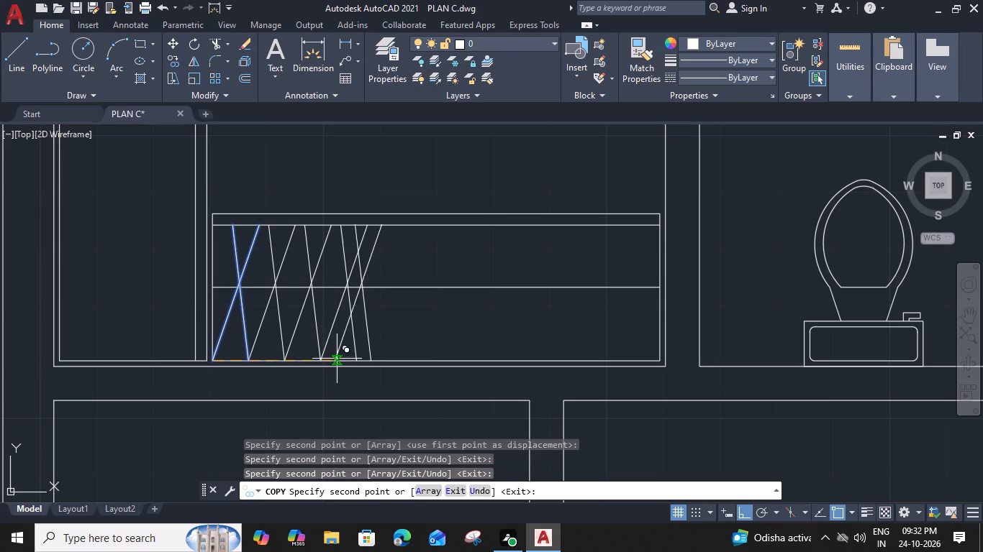
left_click(357, 360)
left_click(392, 359)
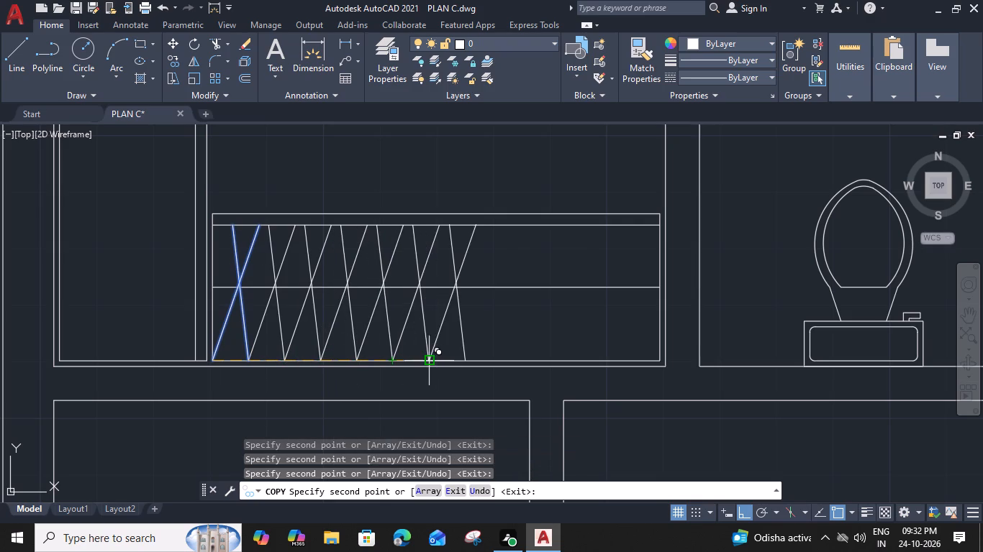
left_click(438, 358)
left_click(474, 357)
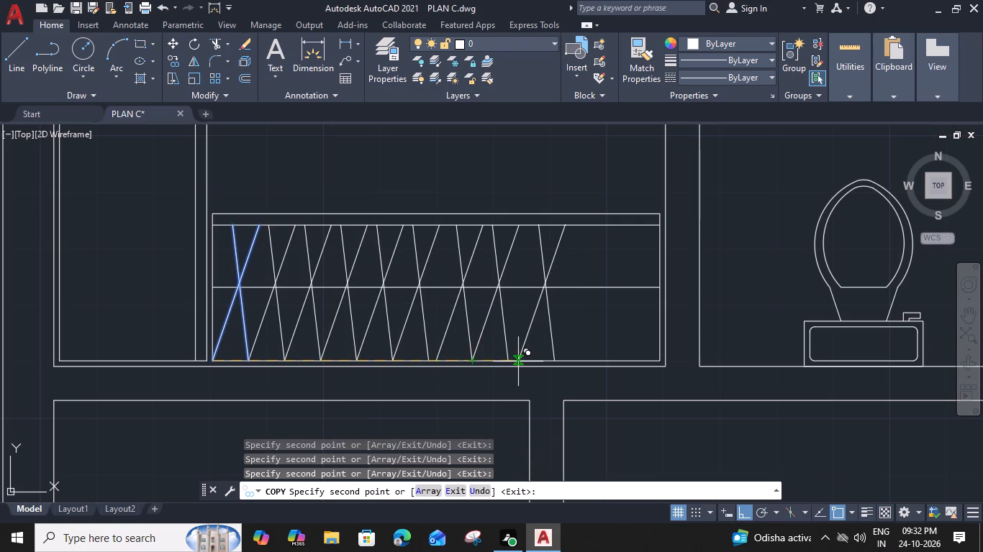
left_click(512, 358)
left_click(546, 359)
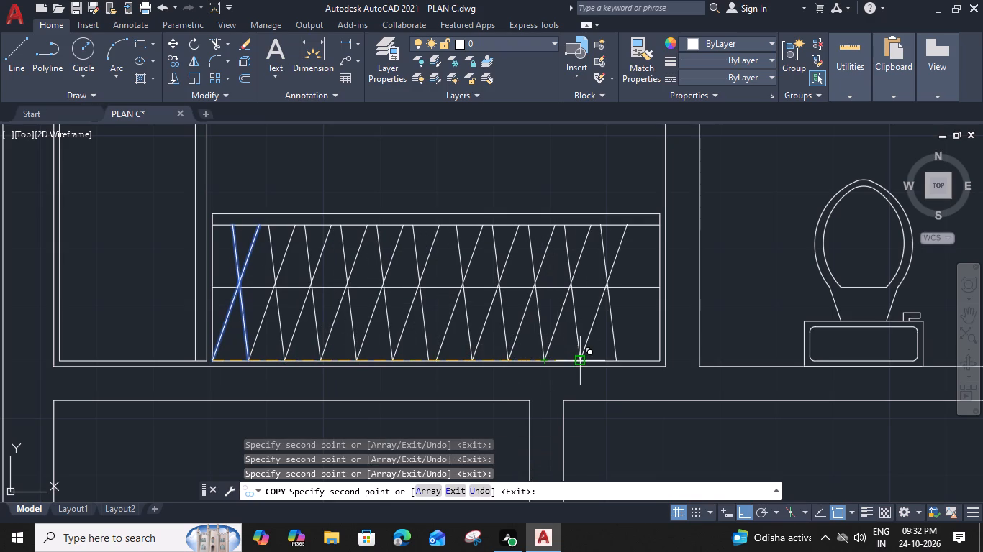
left_click(583, 359)
left_click(616, 359)
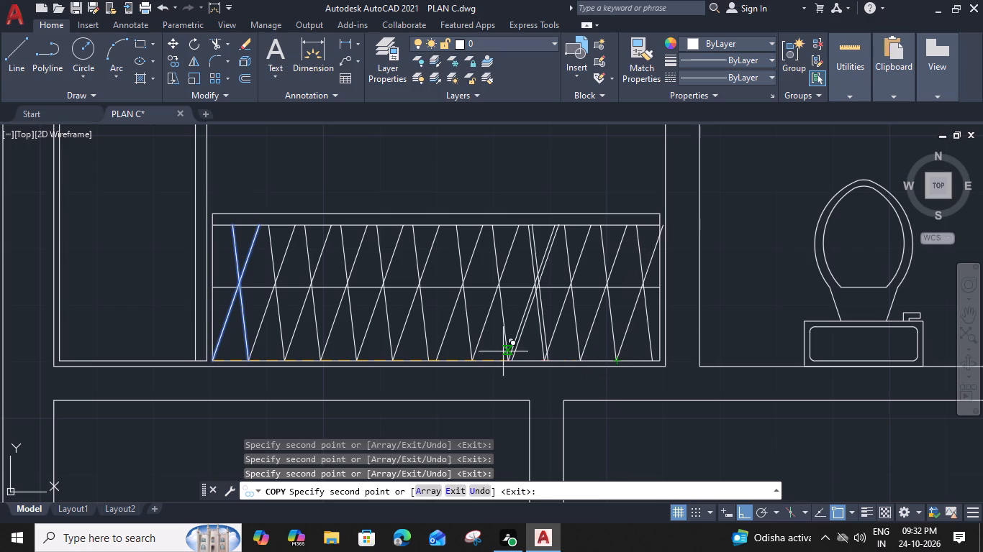
key("Escape")
Trim the last slanted line where it extends east beyond the DRESS south wardrobe's inner east line.
type("TR")
key("space")
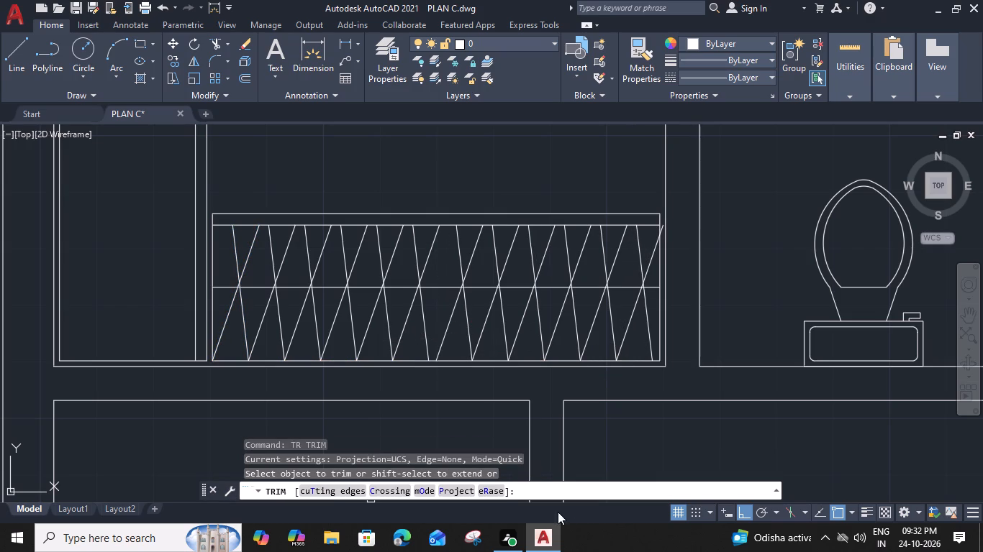
scroll(699, 270, "up", 2)
left_click(611, 165)
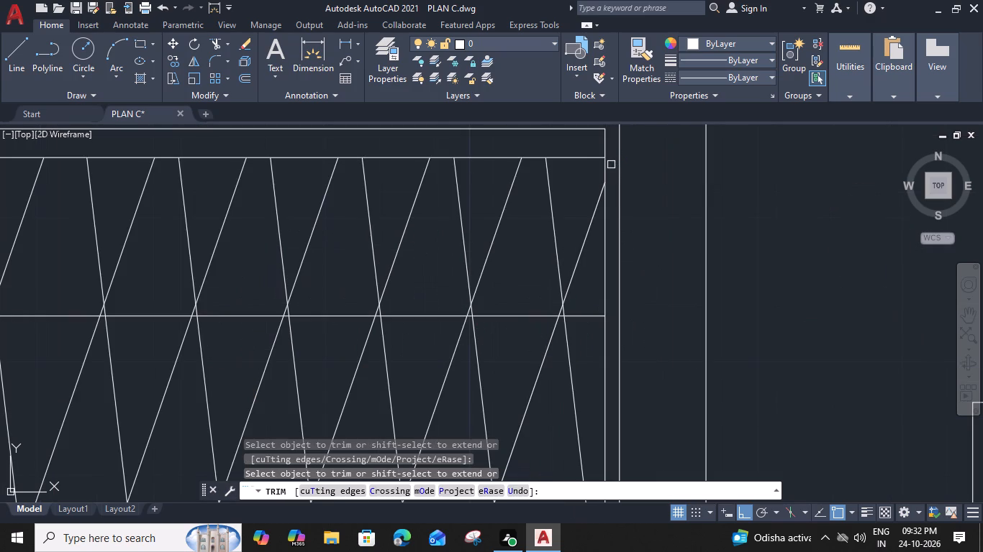
key("Escape")
Draw a vertical line along the DRESS west wardrobe from the midpoint of its inner south side up to its north end.
scroll(611, 166, "down", 3)
middle_click_drag(367, 264, 552, 374)
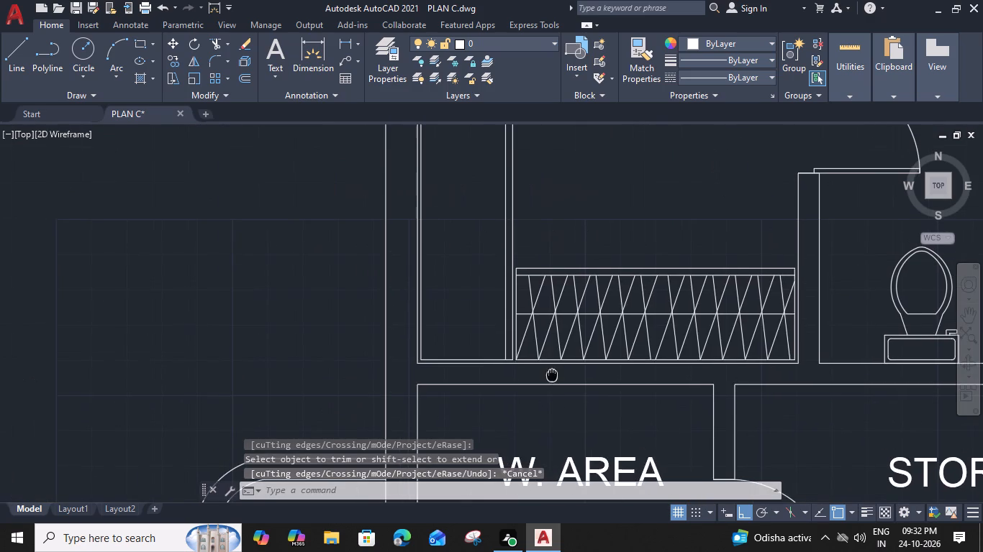
type("L")
key("space")
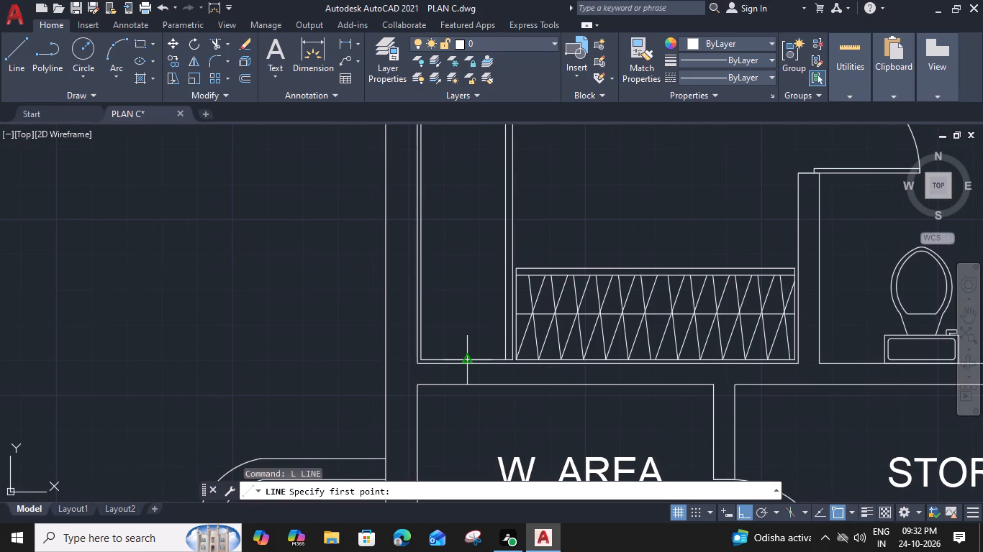
left_click(466, 360)
middle_click_drag(456, 217, 468, 358)
middle_click_drag(466, 239, 471, 408)
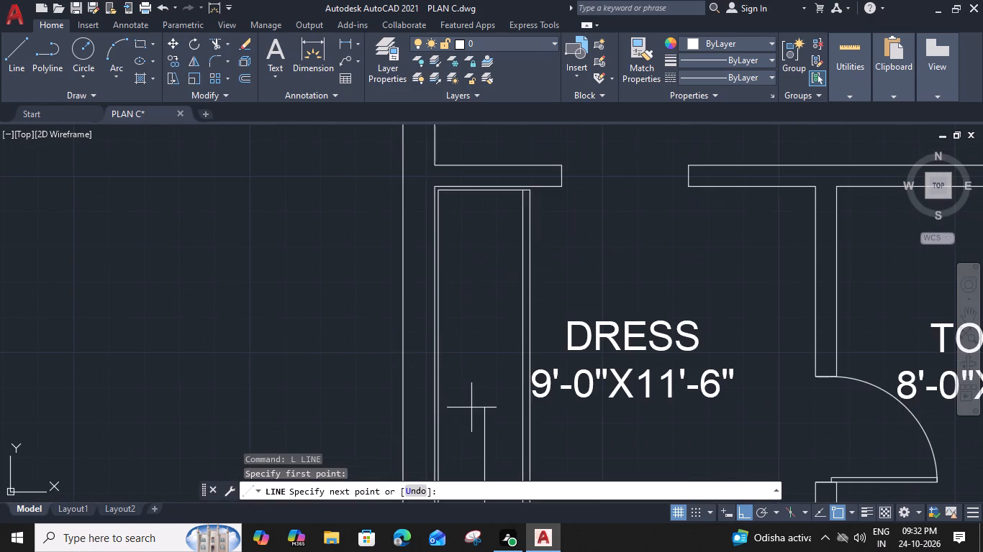
left_click(484, 193)
key("space")
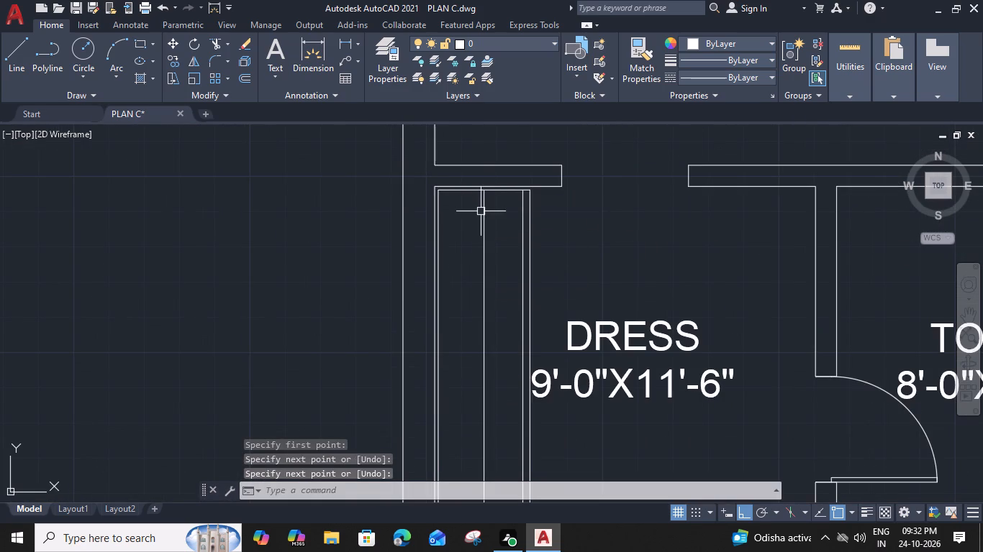
At the DRESS west wardrobe's north end, draw a slanted line from the inner northwest corner to the inner east line and a second line crossing it.
key("space")
left_click(440, 193)
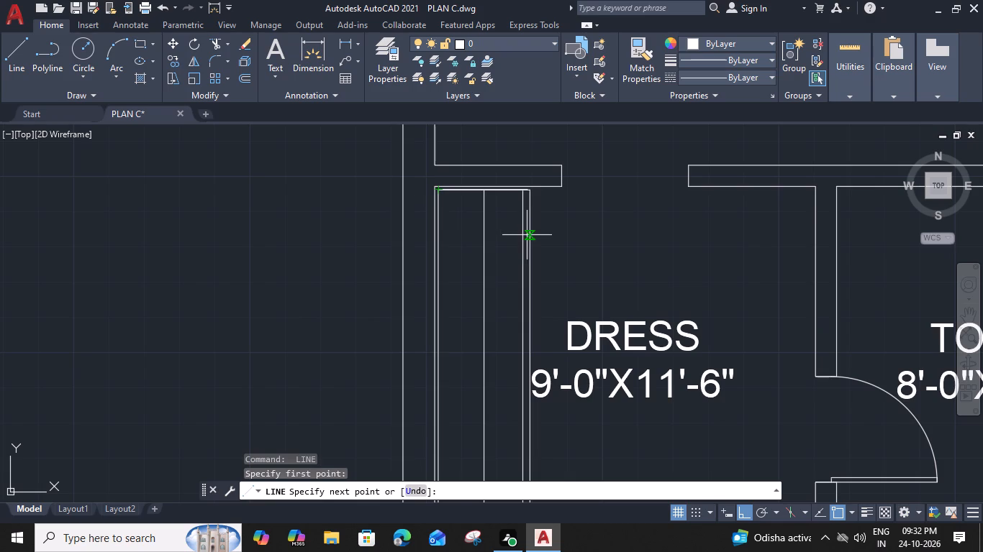
left_click(523, 233)
key("space")
key("space")
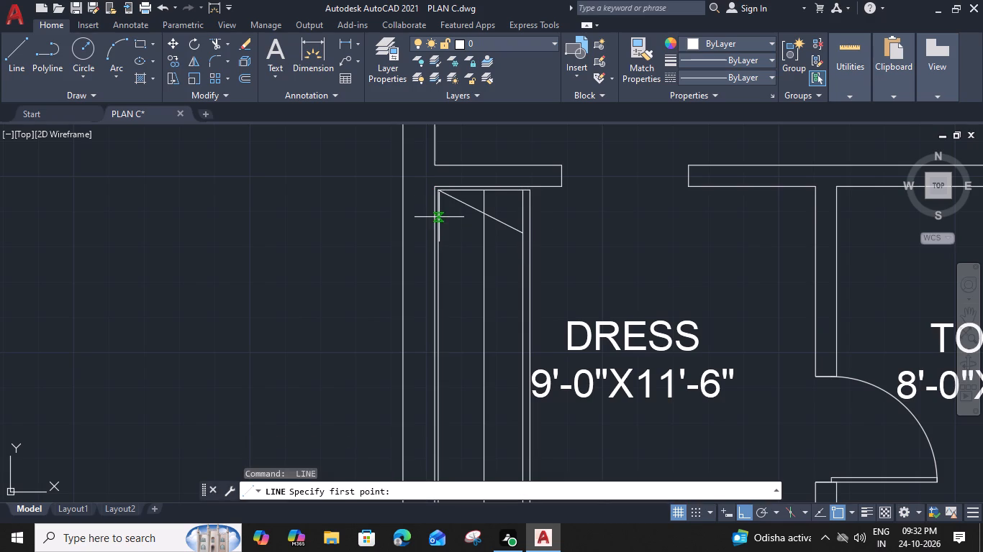
left_click(439, 217)
left_click(522, 197)
key("space")
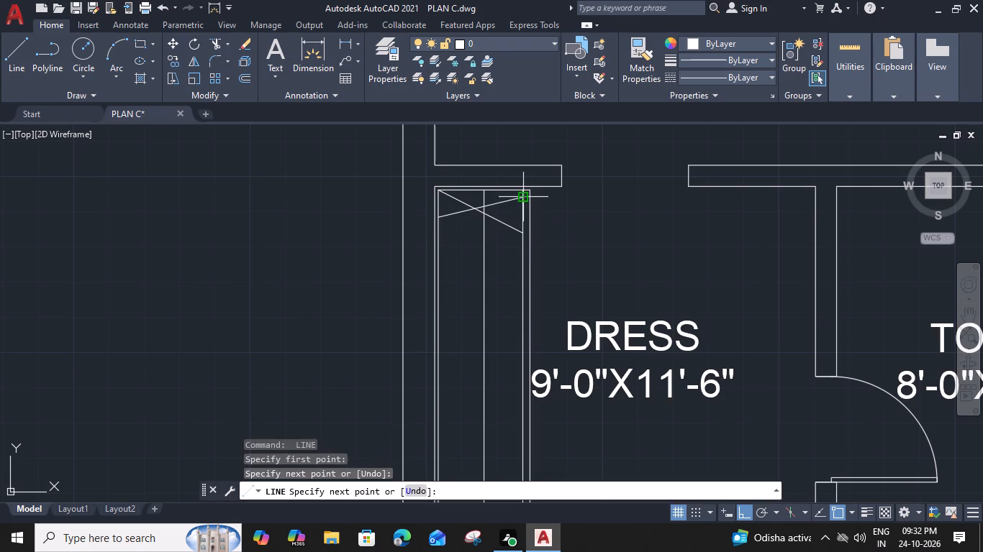
Copy the crossed line pair repeatedly southward along the DRESS 9'-0"X11'-6" west wardrobe's inner west line down to its south end.
left_click(478, 200)
left_click(459, 225)
type("CO")
key("space")
scroll(454, 198, "up", 2)
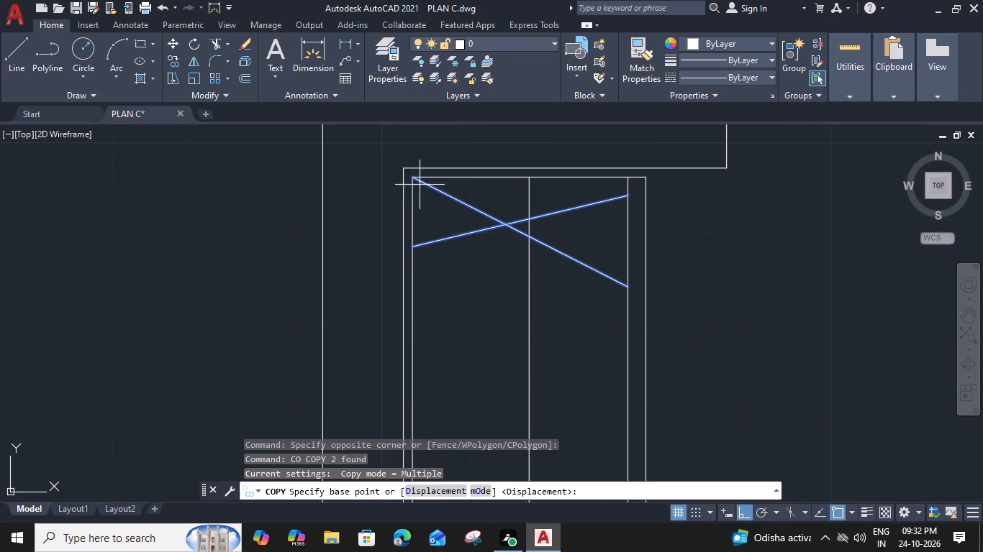
left_click(412, 182)
left_click(413, 244)
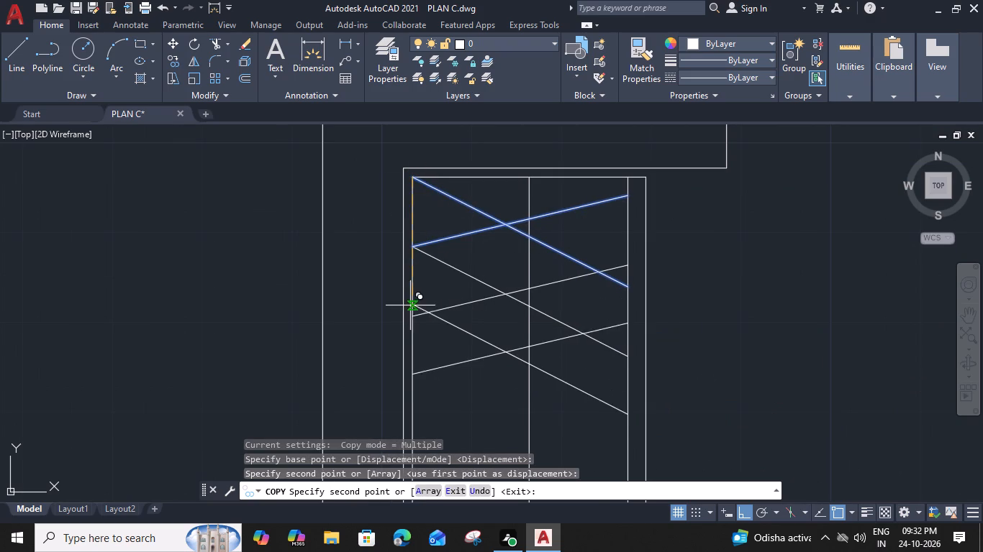
left_click(410, 316)
middle_click_drag(411, 384, 410, 271)
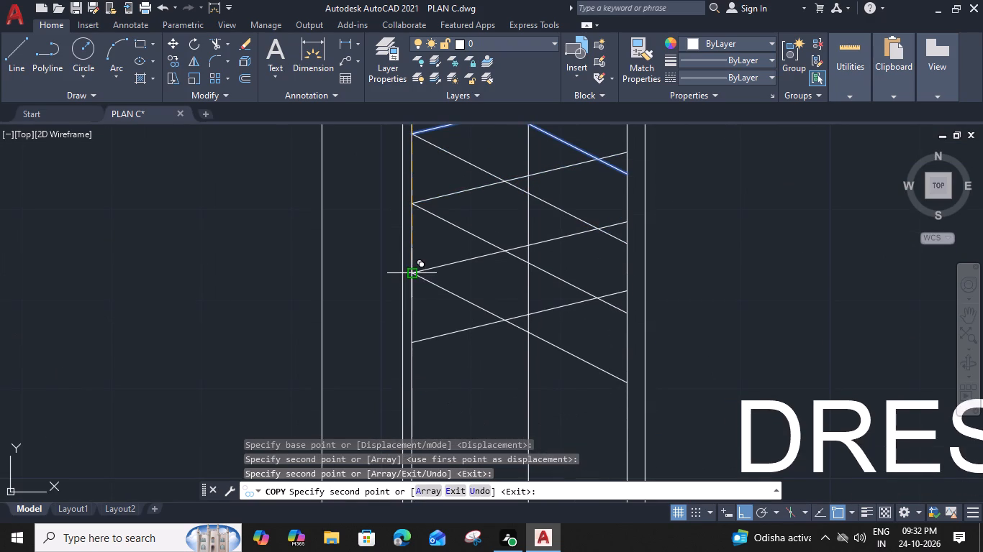
left_click(410, 275)
left_click(412, 347)
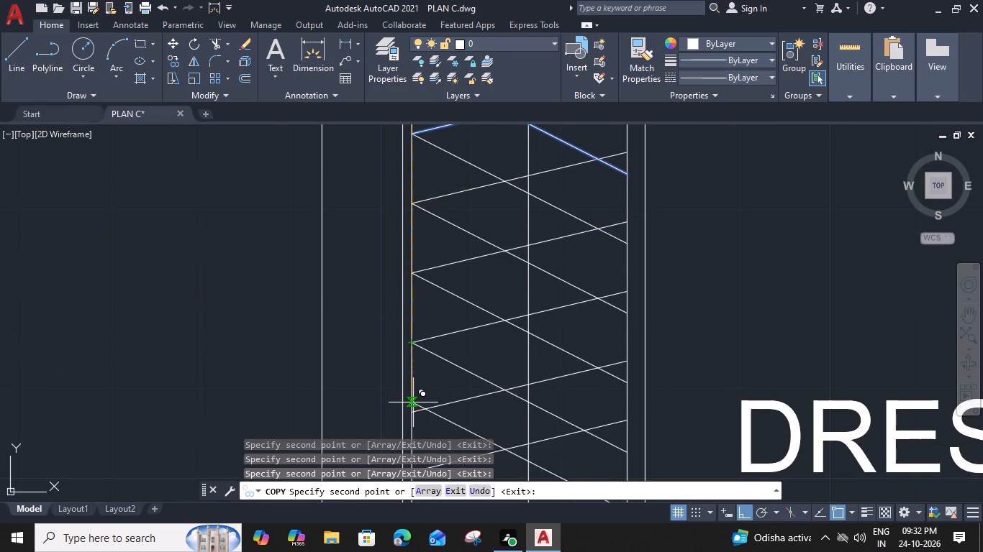
middle_click_drag(413, 402, 415, 285)
left_click(412, 297)
middle_click_drag(417, 351, 415, 324)
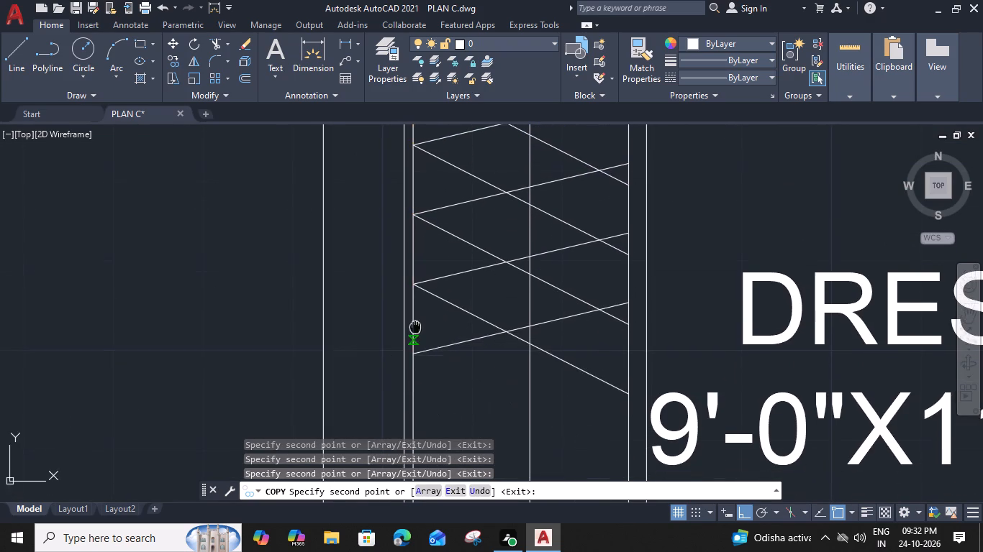
middle_click_drag(415, 324, 414, 249)
left_click(411, 263)
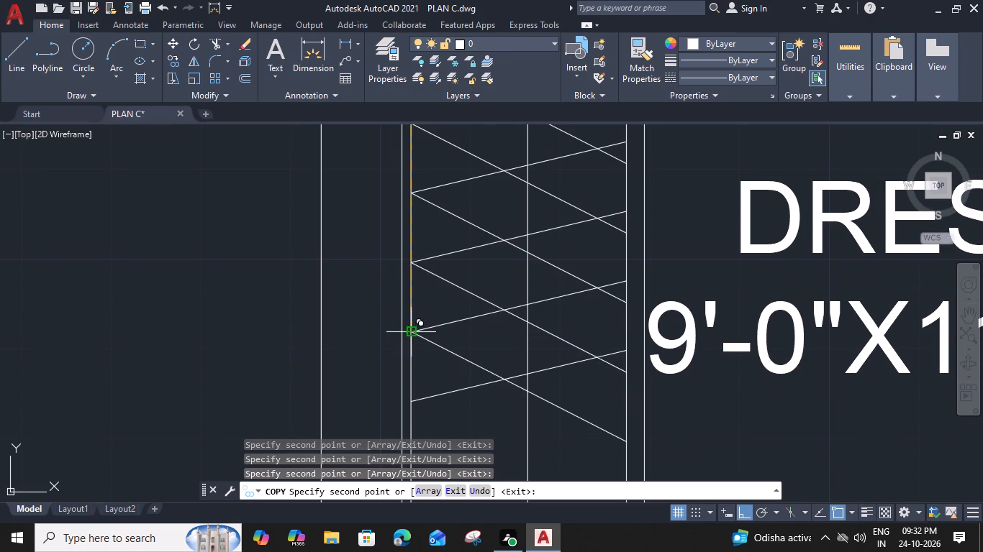
left_click(412, 336)
middle_click_drag(419, 385, 417, 285)
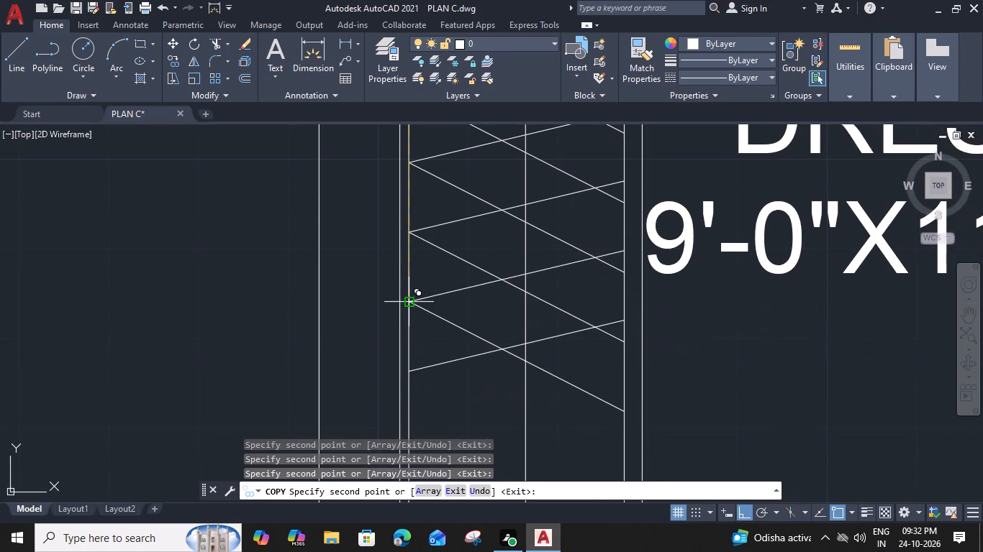
left_click(409, 303)
left_click(407, 376)
middle_click_drag(415, 408, 409, 311)
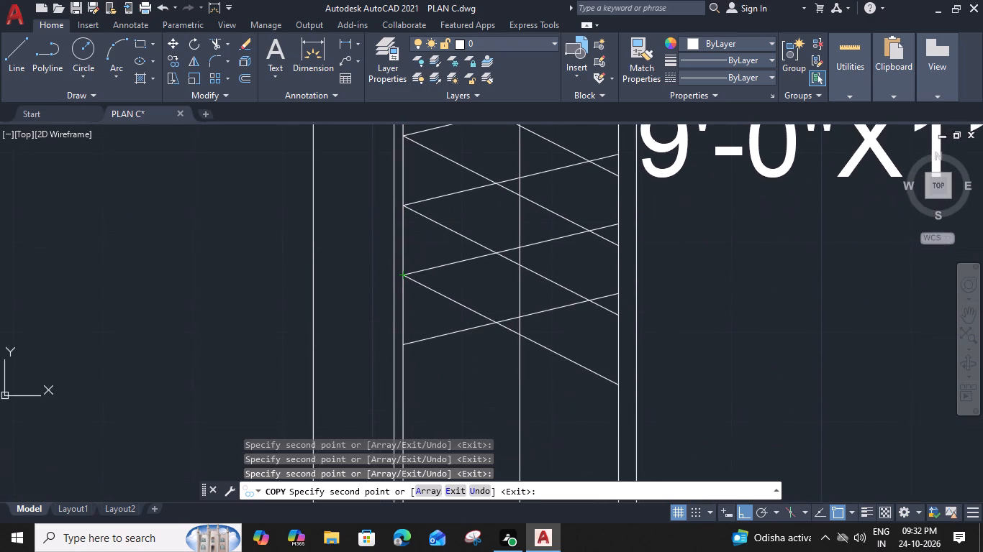
left_click(402, 345)
middle_click_drag(404, 379, 399, 286)
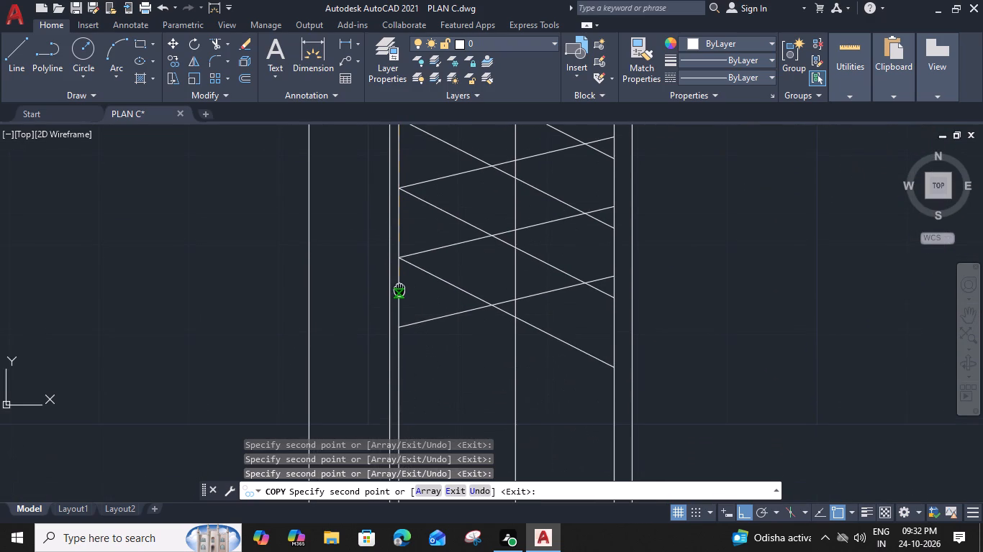
left_click(398, 324)
middle_click_drag(398, 377, 398, 297)
left_click(398, 313)
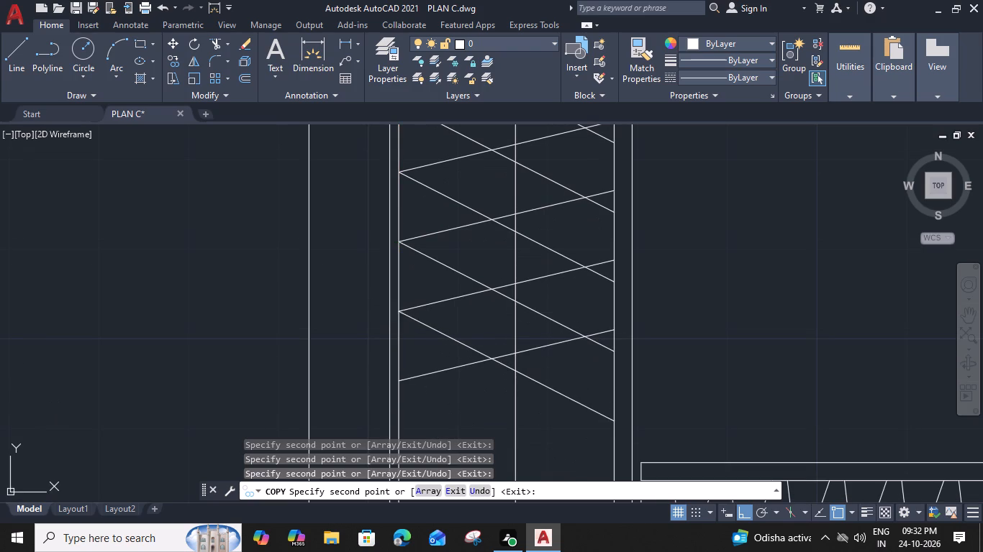
left_click(394, 385)
middle_click_drag(401, 388, 392, 247)
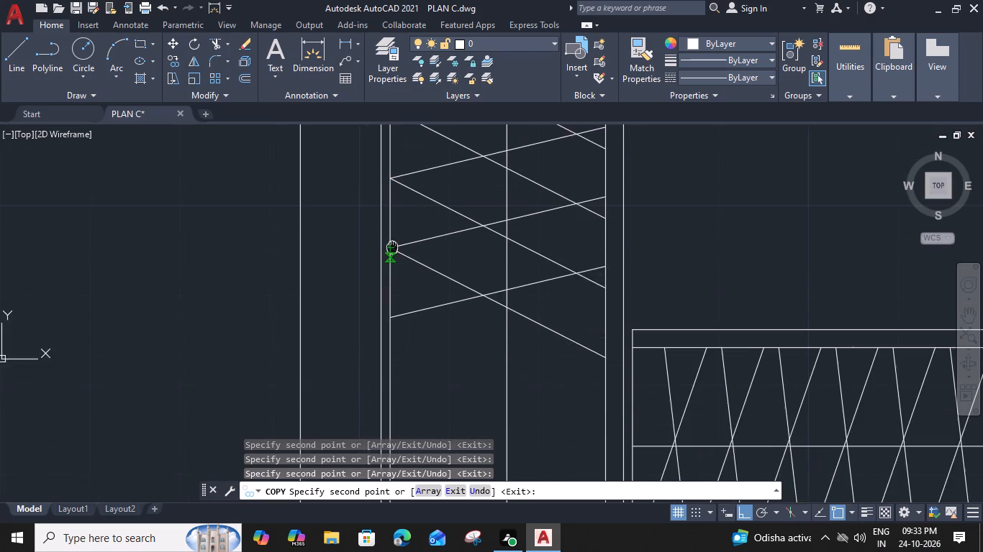
middle_click_drag(392, 247, 392, 241)
left_click(389, 305)
left_click(390, 374)
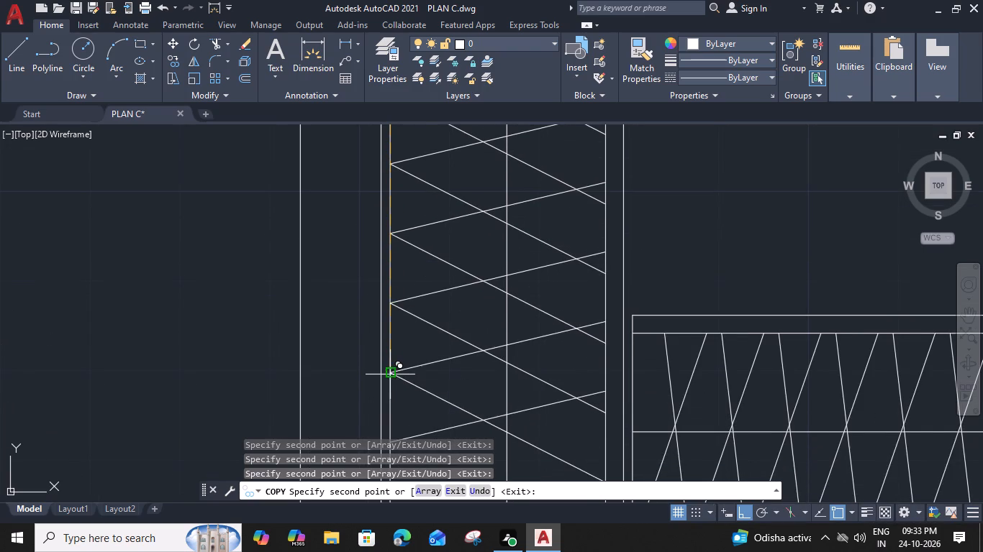
middle_click_drag(386, 377, 380, 246)
left_click(383, 310)
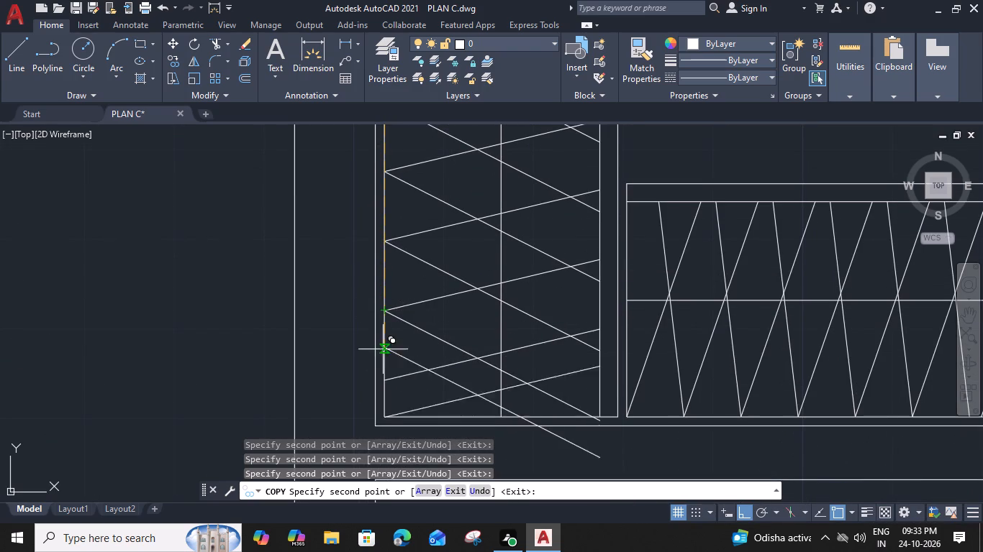
left_click(382, 384)
key("Escape")
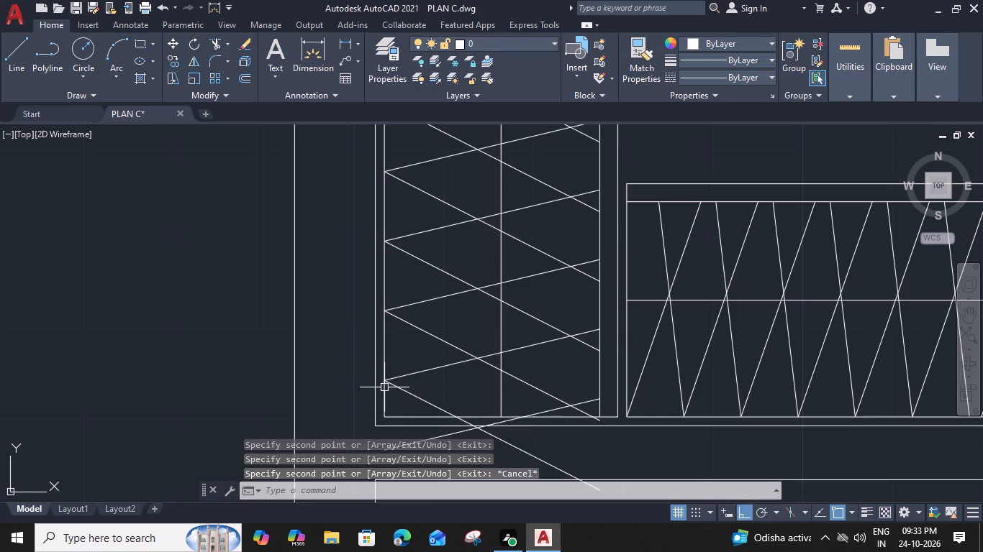
Trim the slanted line portions that extend south beyond the DRESS west wardrobe's inner south line.
type("TR")
key("space")
middle_click_drag(454, 417, 430, 269)
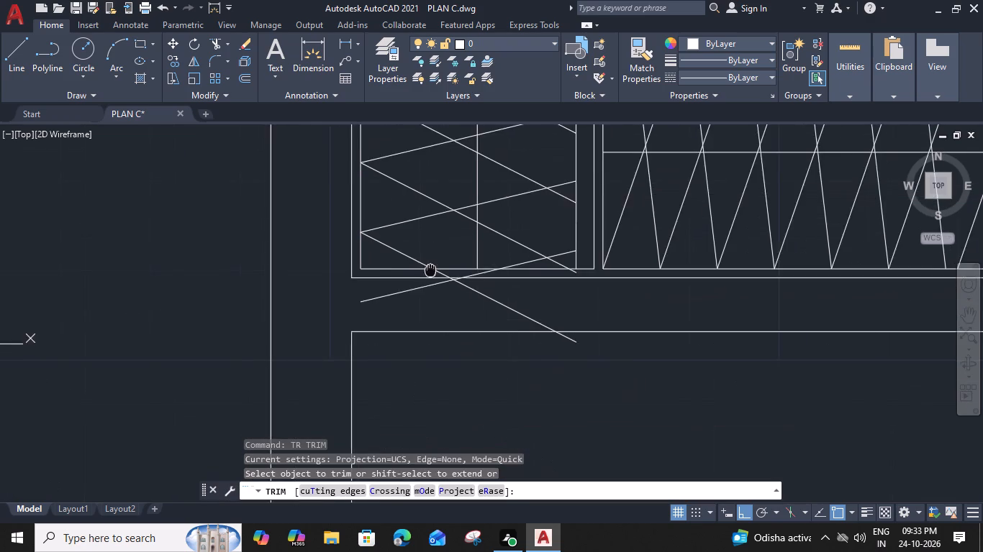
scroll(448, 290, "up", 2)
left_click_drag(517, 291, 500, 291)
left_click(387, 282)
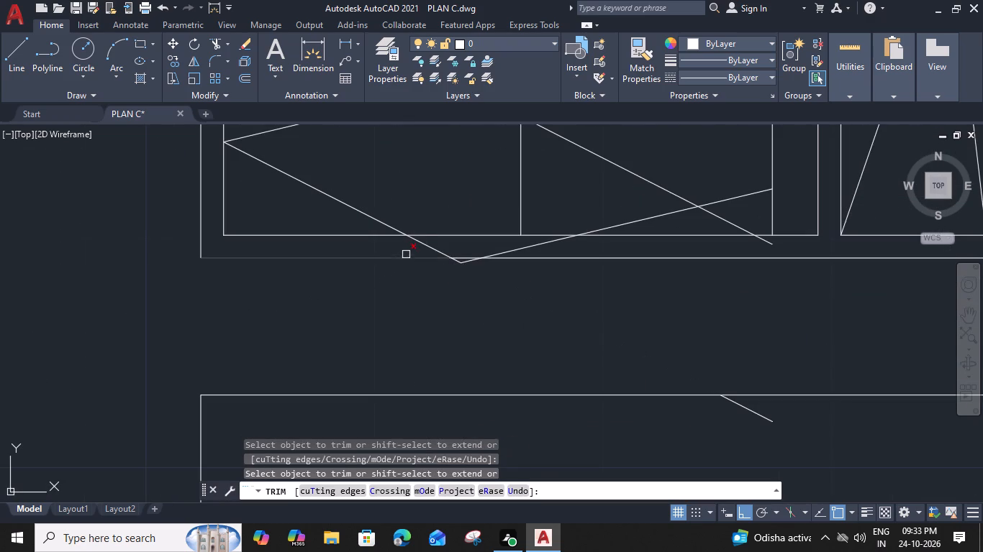
left_click(424, 243)
left_click(512, 248)
scroll(485, 259, "up", 2)
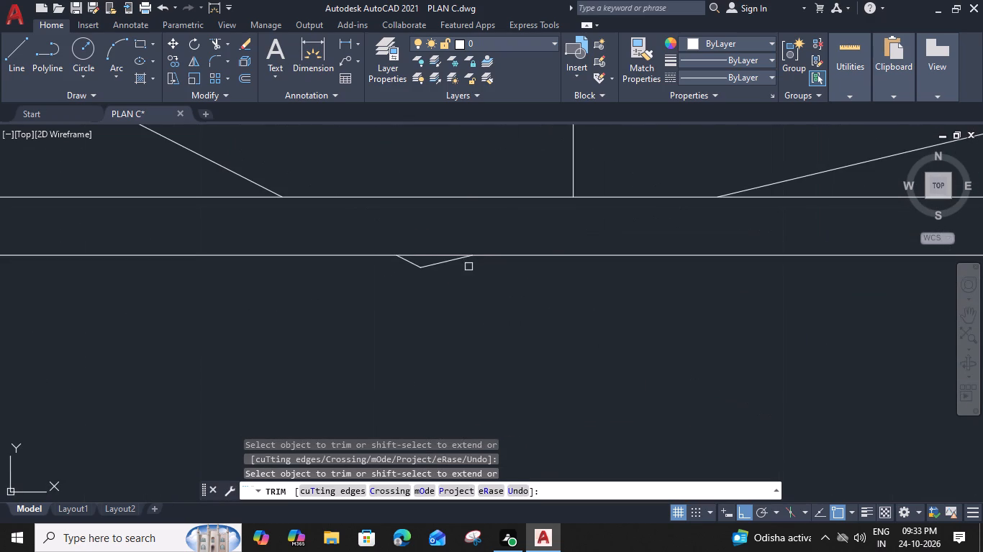
left_click(440, 266)
left_click(417, 264)
scroll(420, 277, "down", 3)
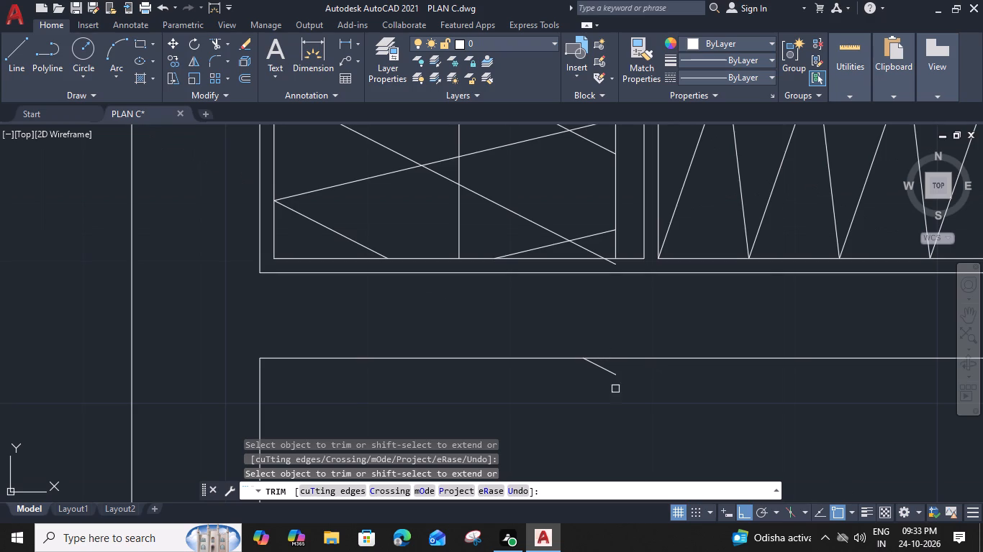
left_click(613, 377)
scroll(602, 264, "up", 1)
left_click(616, 259)
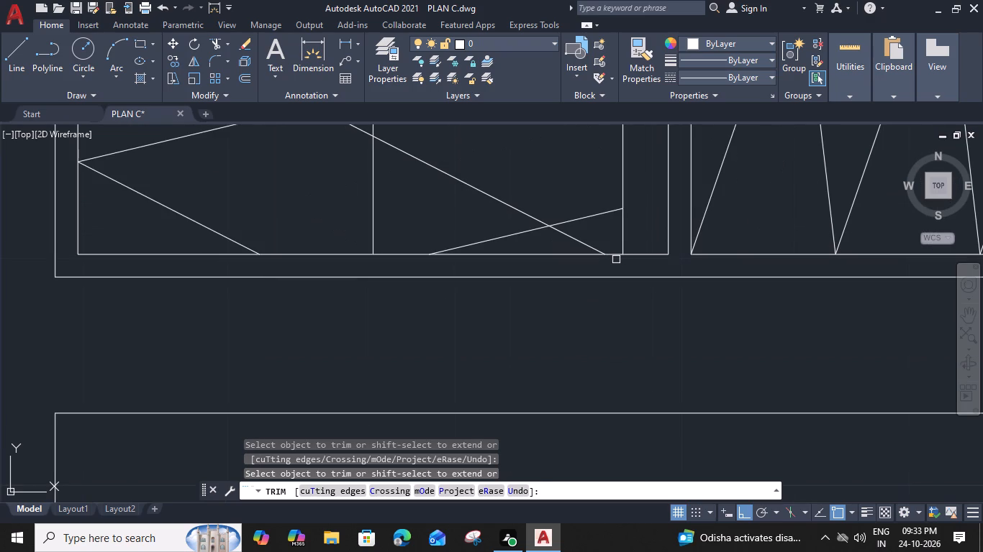
key("Escape")
In the DRESS 15'-2"X10'-0", draw a vertical line through the west wardrobe from its north side's midpoint to its inner south line.
scroll(616, 259, "down", 4)
middle_click_drag(602, 305, 163, 517)
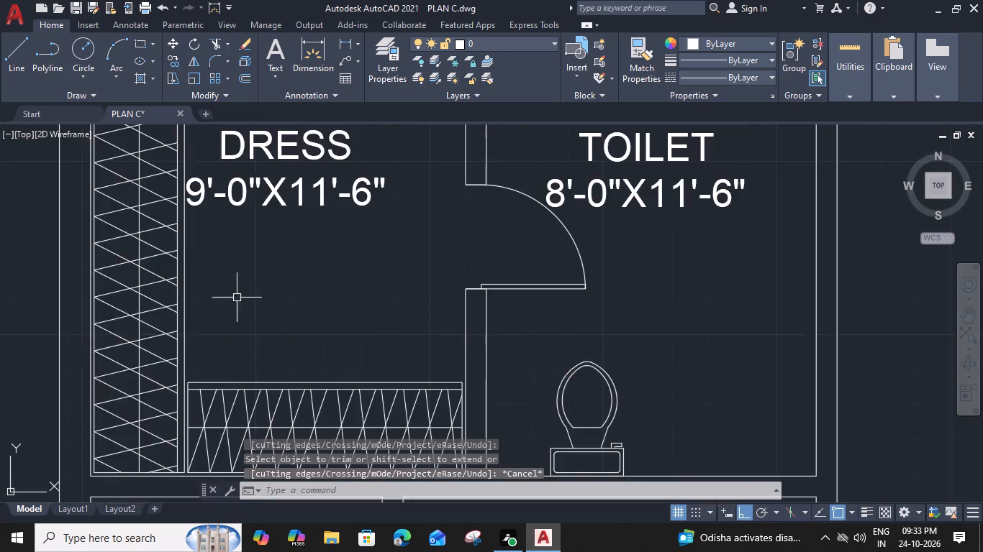
scroll(251, 257, "down", 2)
middle_click_drag(242, 253, 375, 349)
middle_click_drag(411, 192, 404, 397)
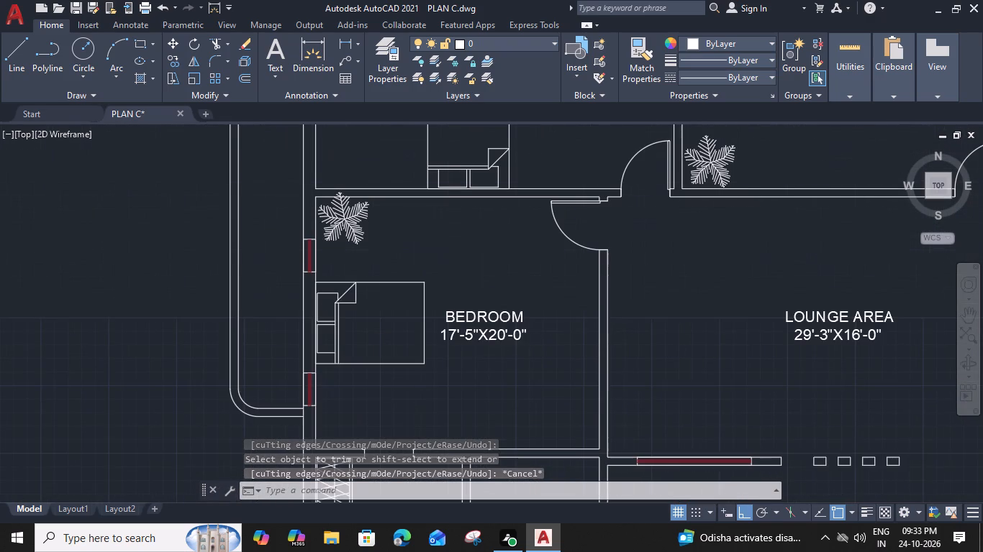
middle_click_drag(440, 211, 415, 385)
middle_click_drag(409, 206, 396, 402)
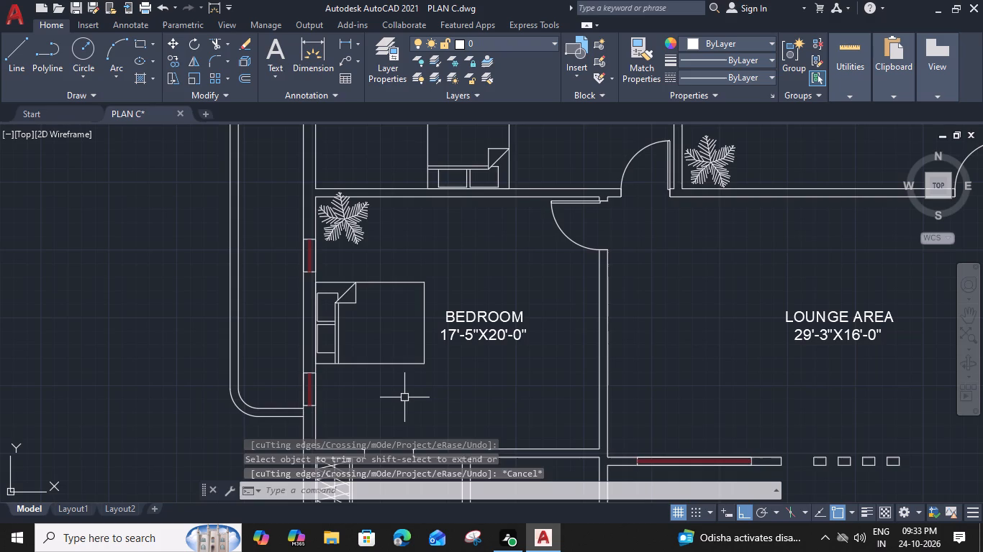
type("L")
key("space")
scroll(304, 140, "up", 2)
left_click(283, 131)
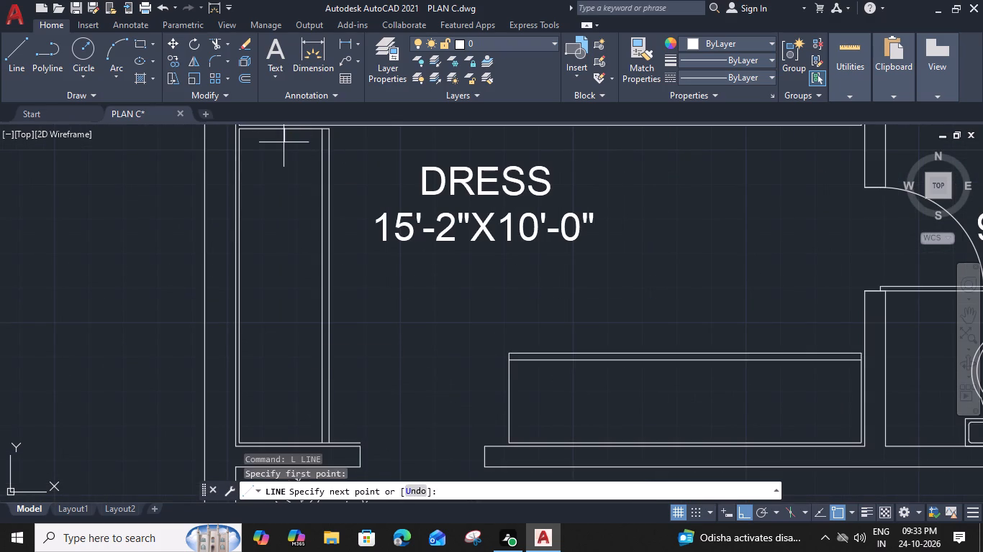
middle_click_drag(288, 341, 325, 269)
left_click(325, 372)
key("space")
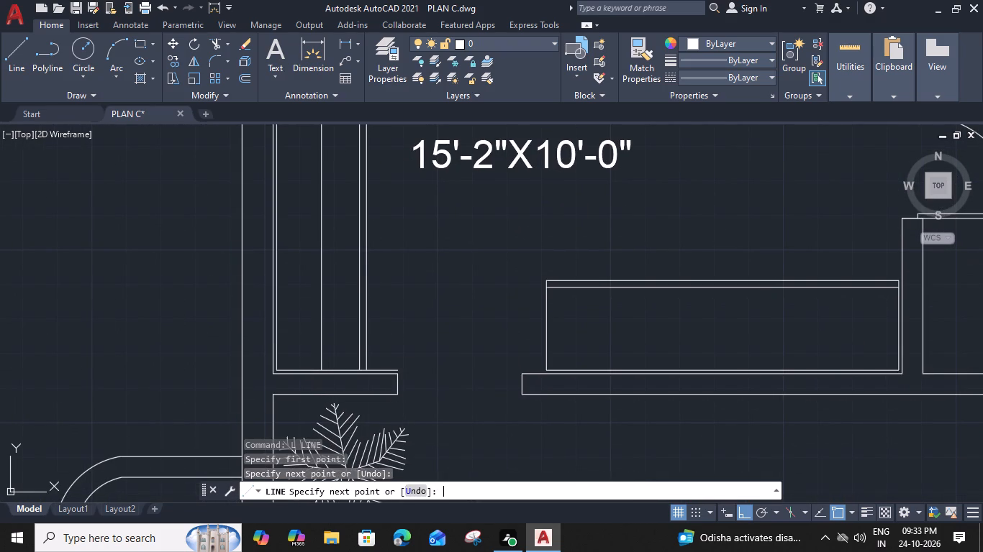
Trim the inner south line where it extends east beyond the DRESS 15'-2"X10'-0" west wardrobe.
type("TR")
key("space")
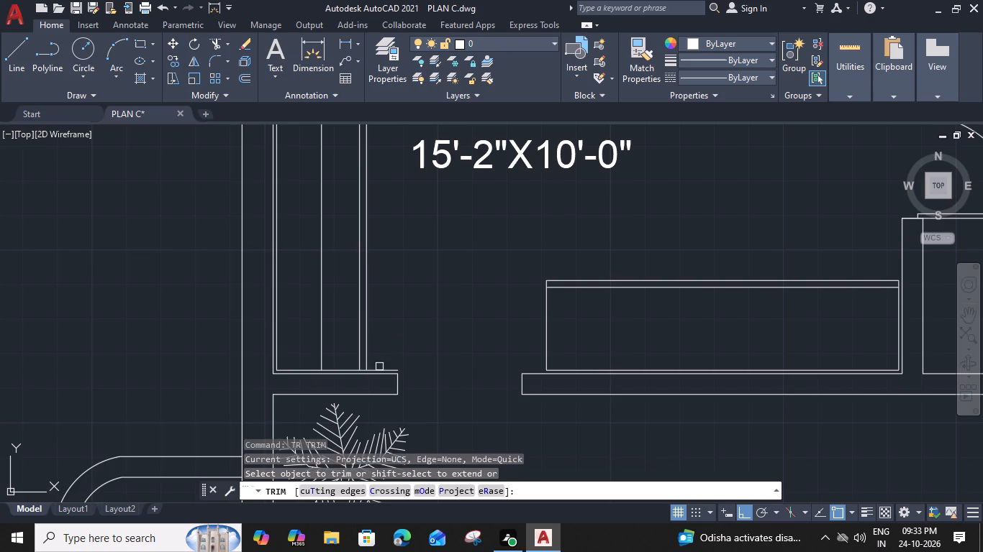
left_click(381, 367)
scroll(390, 301, "down", 1)
middle_click_drag(389, 304, 404, 334)
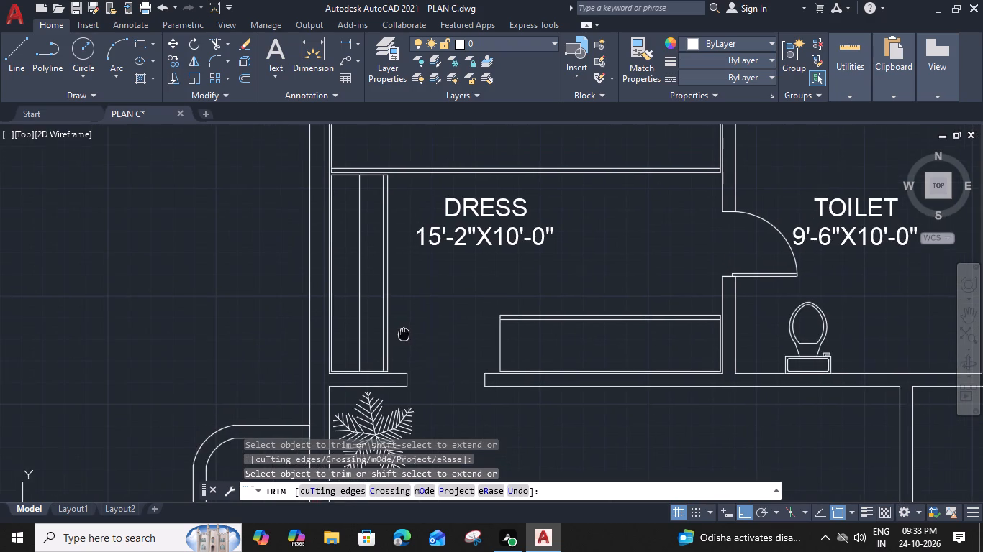
middle_click_drag(404, 334, 421, 348)
key("Escape")
key("Escape")
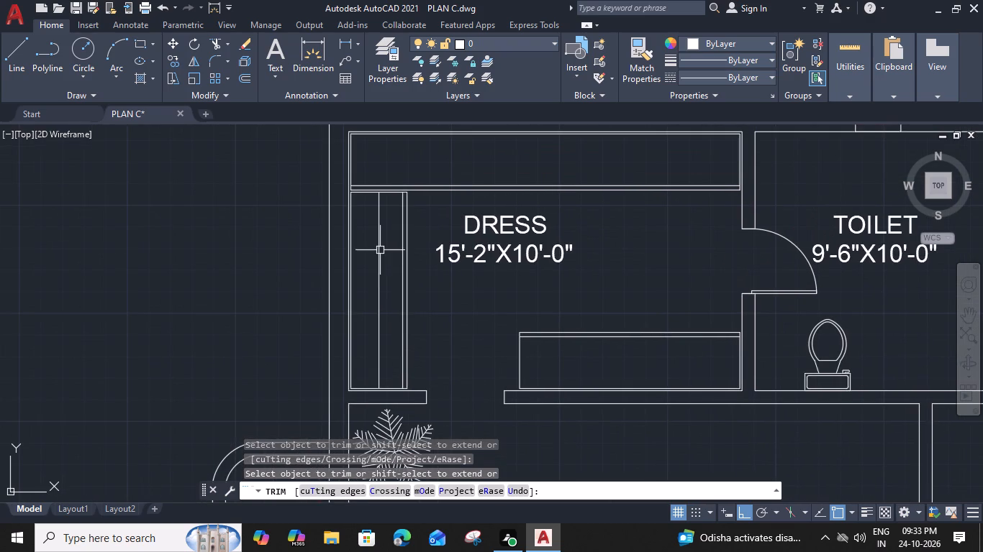
At this west wardrobe's north end, draw a slanted line from the inner northwest corner to the inner east line and a second line crossing it.
key("l")
key("space")
scroll(366, 198, "up", 3)
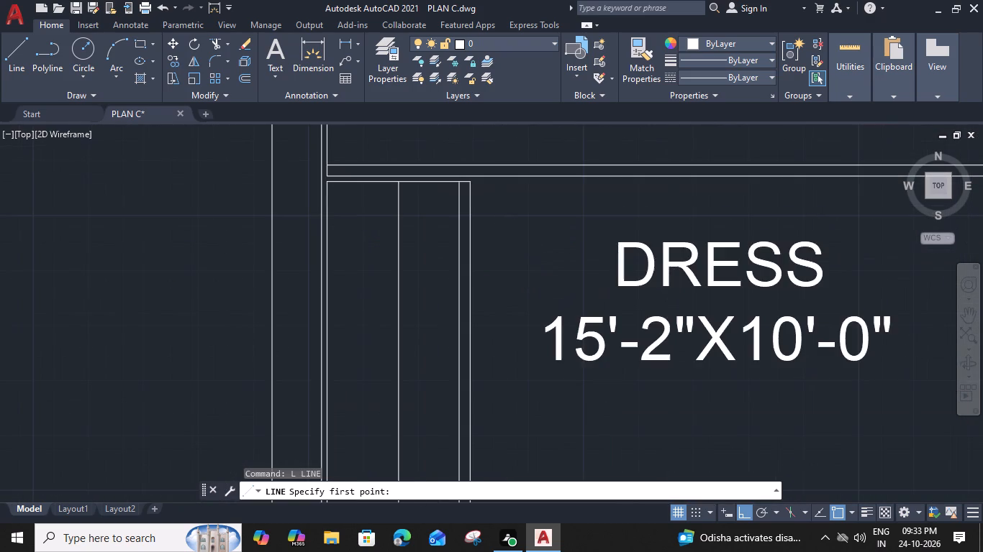
left_click(304, 170)
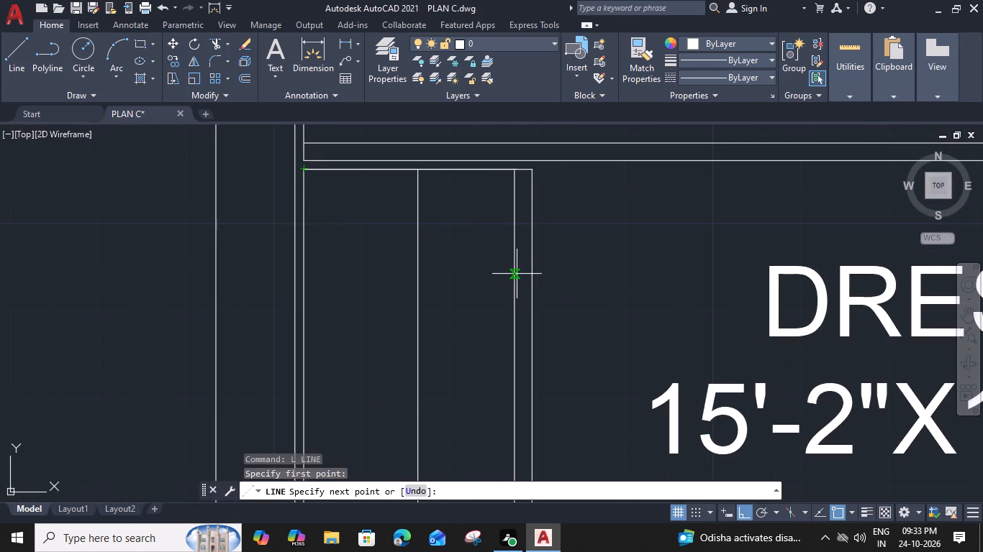
left_click(515, 272)
key("space")
key("space")
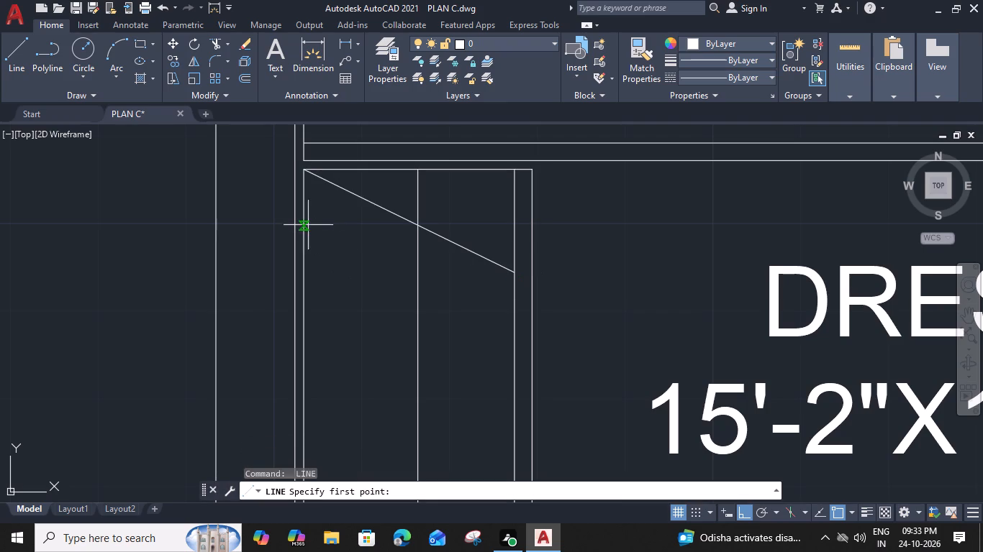
left_click(303, 225)
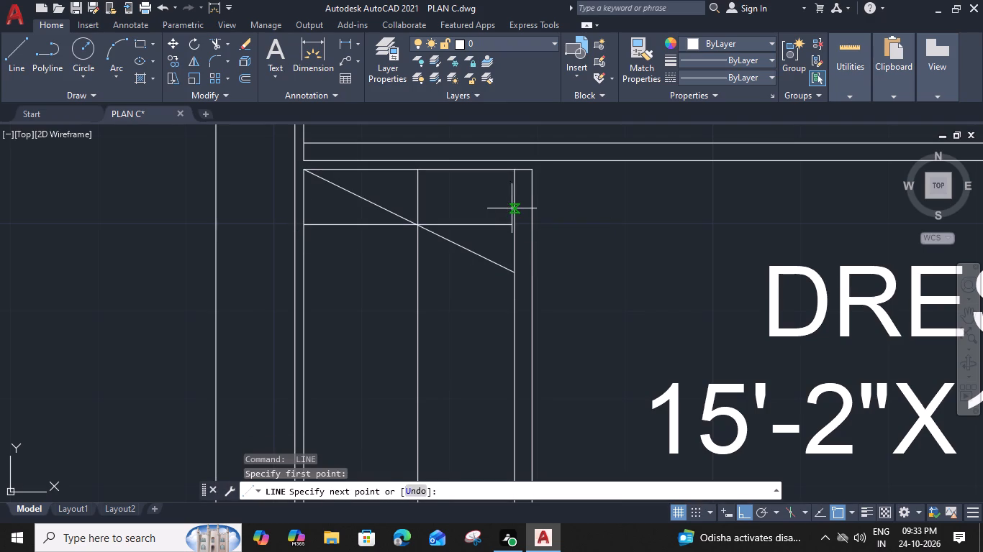
left_click(515, 207)
key("space")
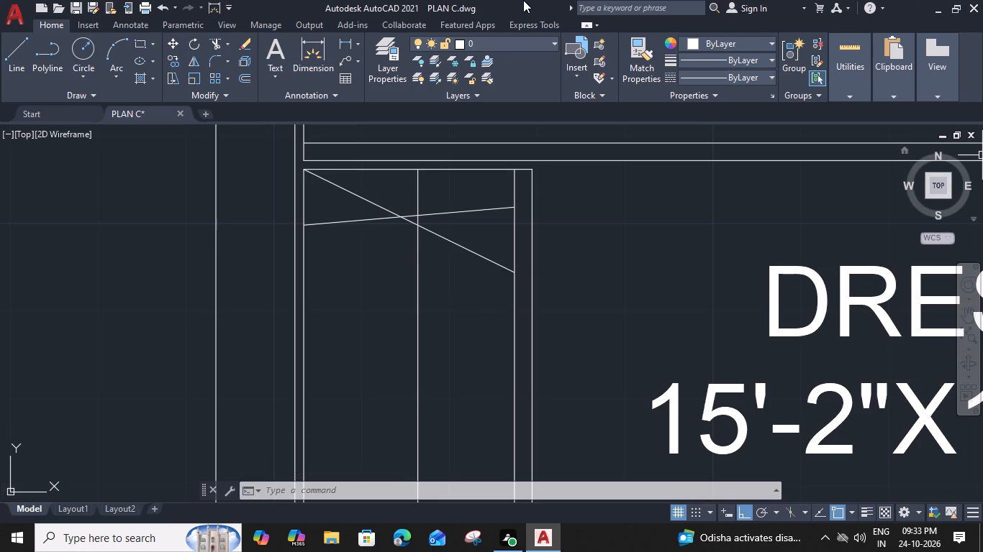
Copy the two crossing hanger lines repeatedly down the DRESS 15'-2"X10'-0" west wardrobe, end to end, until its south end.
left_click(400, 205)
left_click(377, 240)
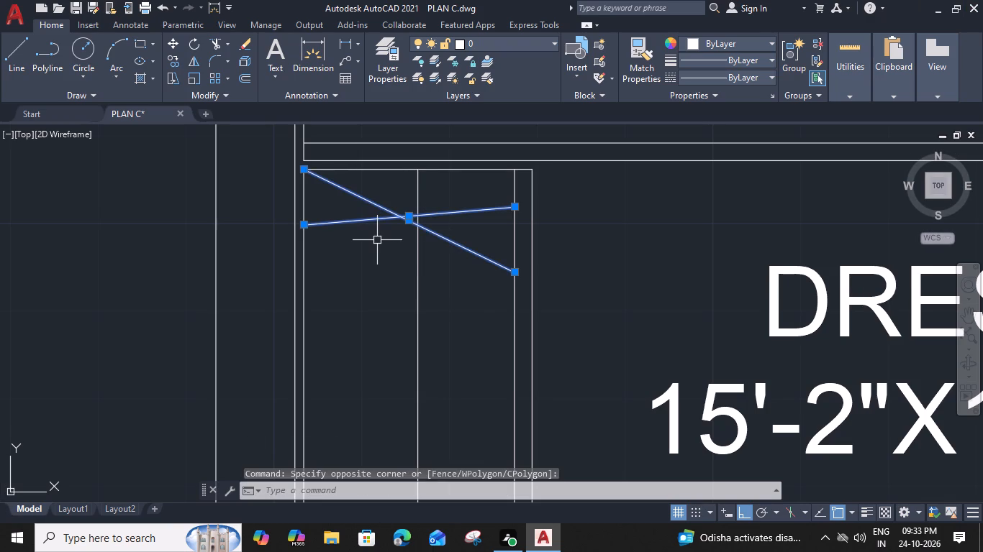
type("CO")
key("space")
left_click(304, 168)
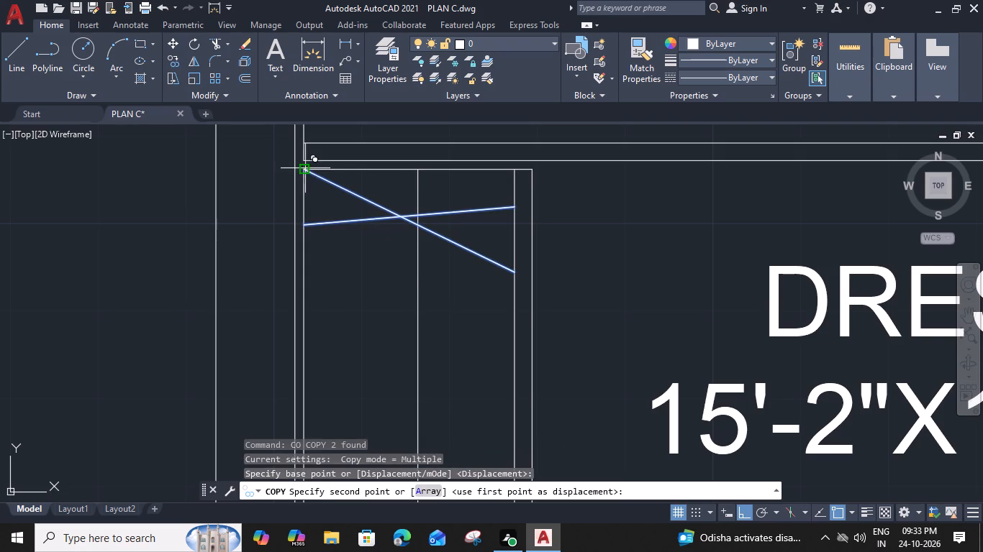
left_click(301, 226)
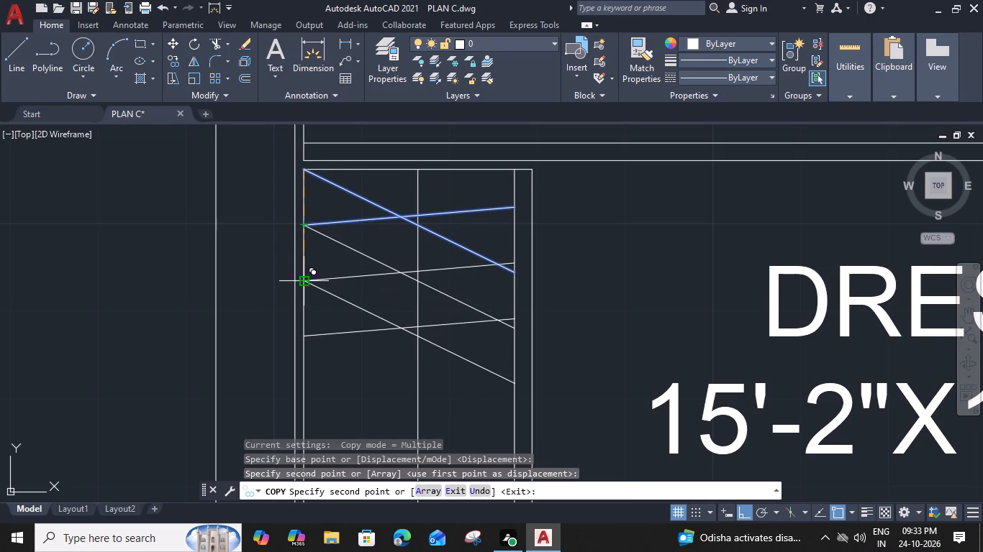
left_click(303, 281)
left_click(304, 340)
middle_click_drag(312, 381, 315, 367)
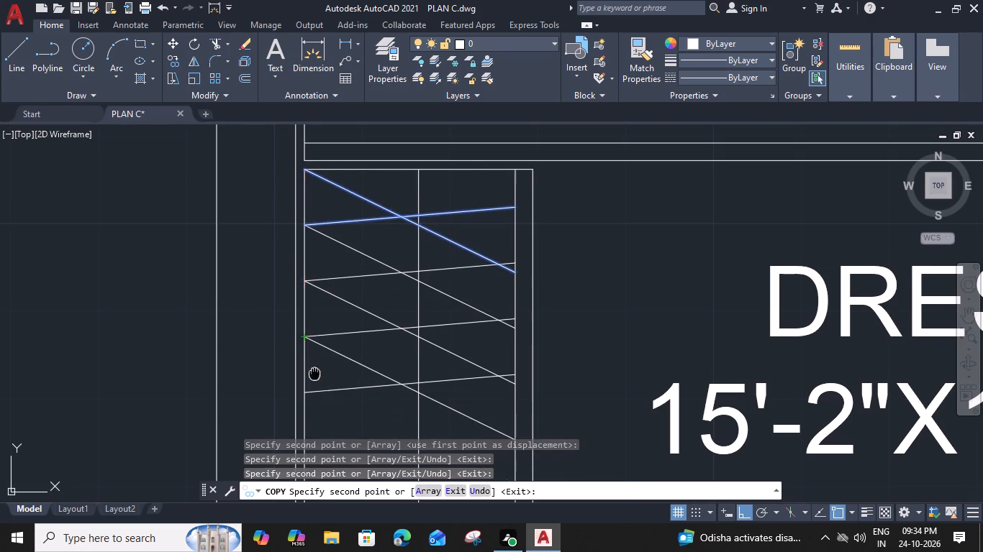
middle_click_drag(315, 367, 338, 219)
left_click(333, 227)
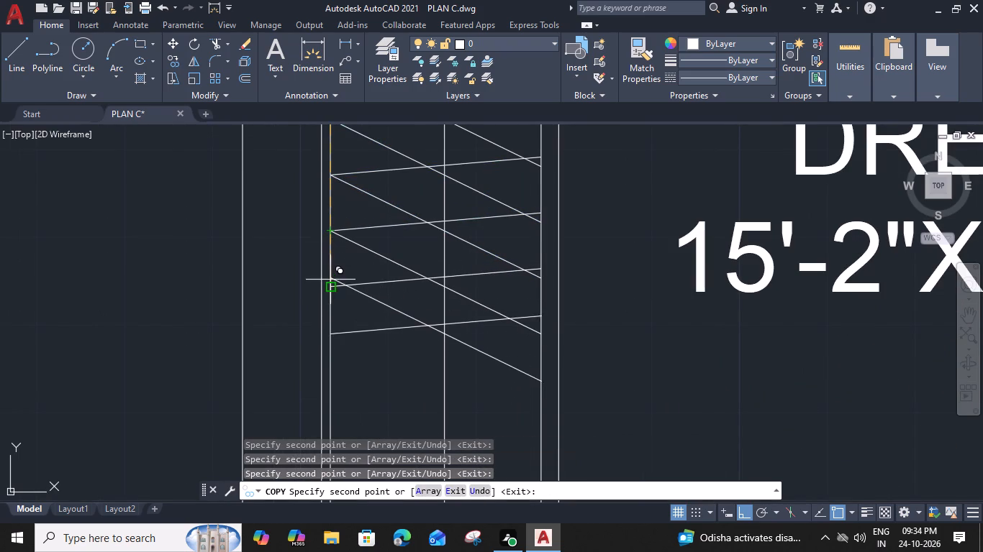
left_click(330, 287)
middle_click_drag(341, 322, 358, 196)
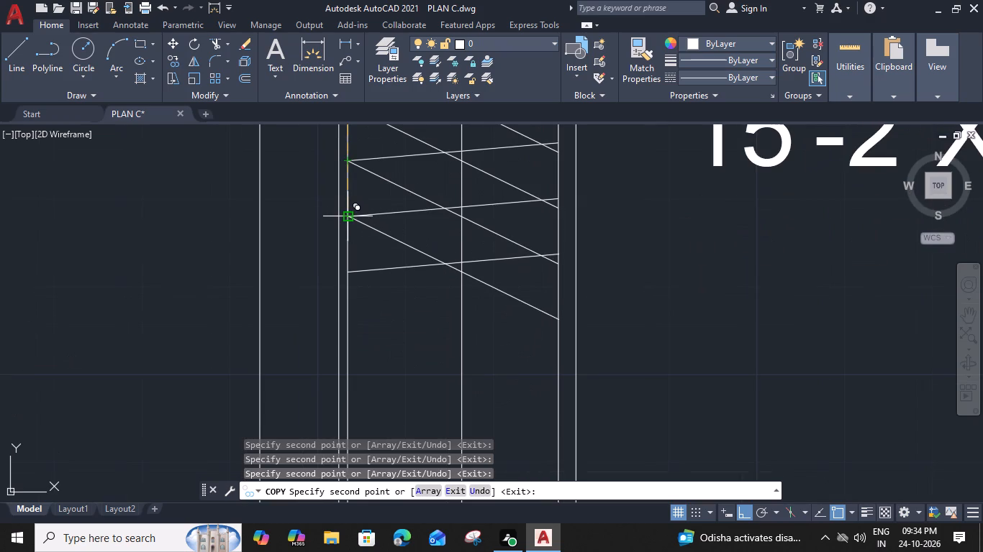
left_click(348, 213)
left_click(348, 274)
middle_click_drag(354, 310, 354, 211)
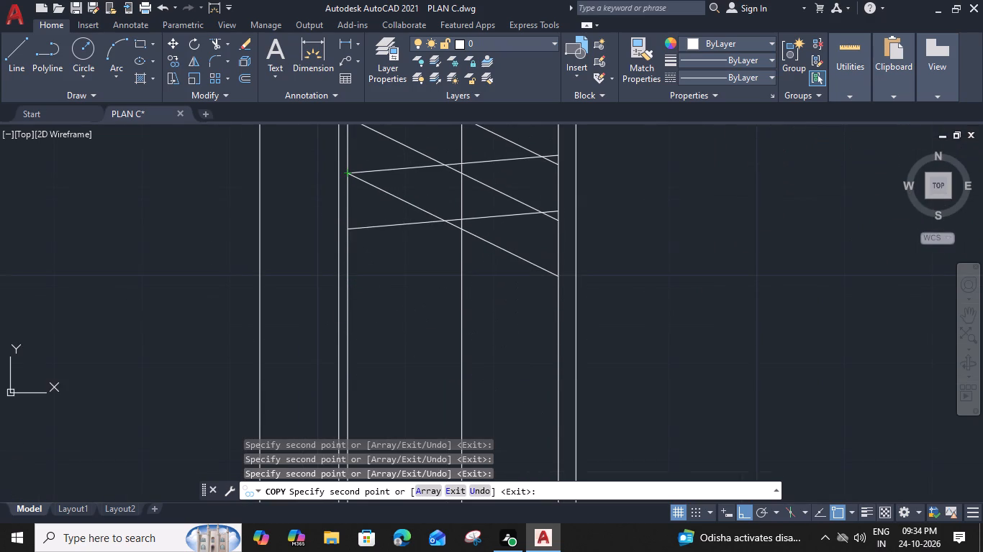
left_click(348, 232)
left_click(349, 289)
middle_click_drag(356, 314, 367, 285)
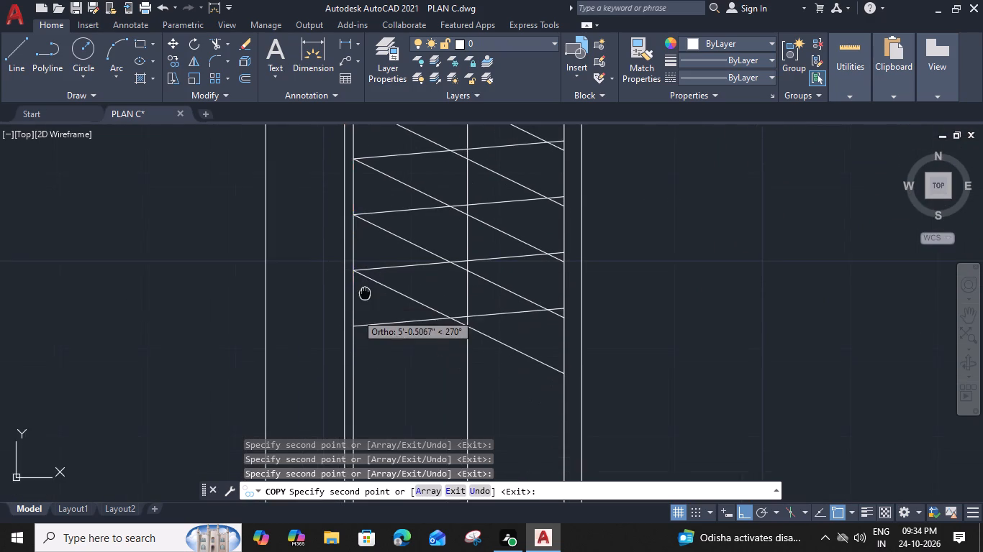
middle_click_drag(367, 285, 386, 206)
left_click(378, 231)
left_click(377, 290)
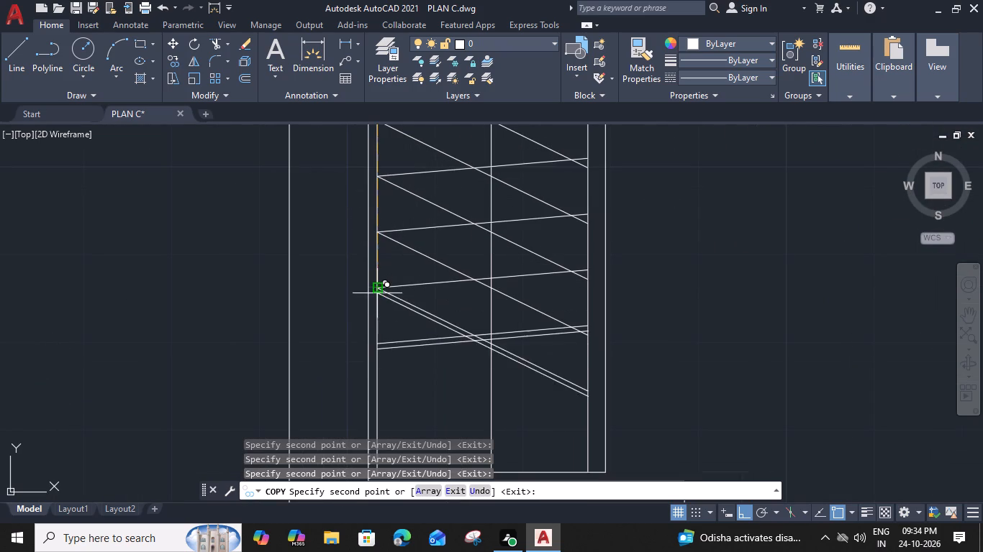
left_click(375, 342)
middle_click_drag(385, 382, 393, 279)
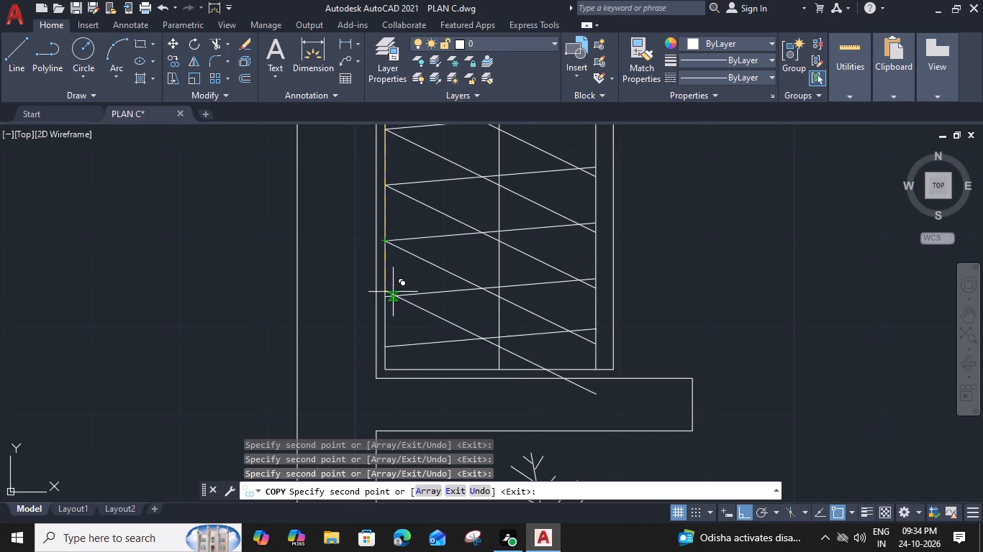
left_click(386, 298)
key("Escape")
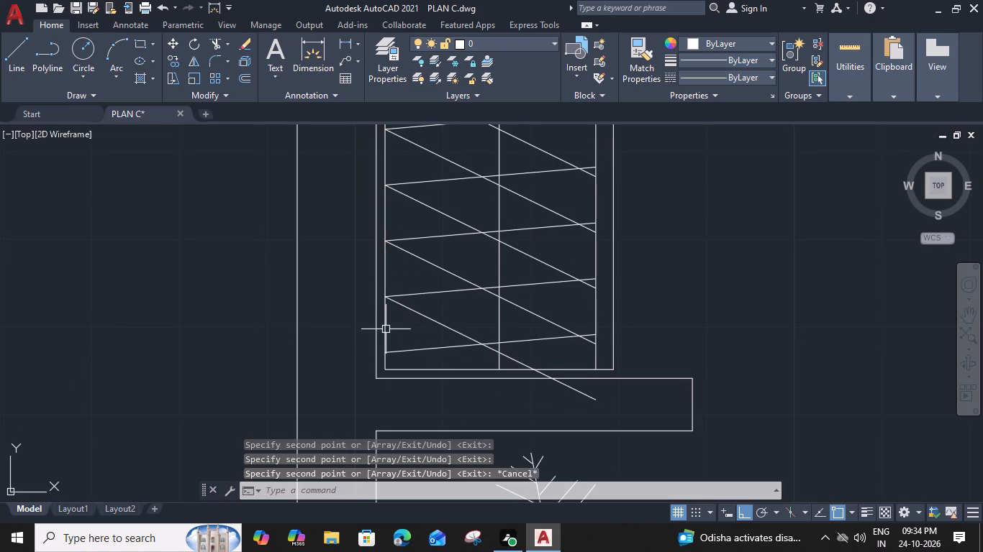
Trim the last slanted line where it extends south beyond the west wardrobe's south line.
key("t")
key("r")
key("space")
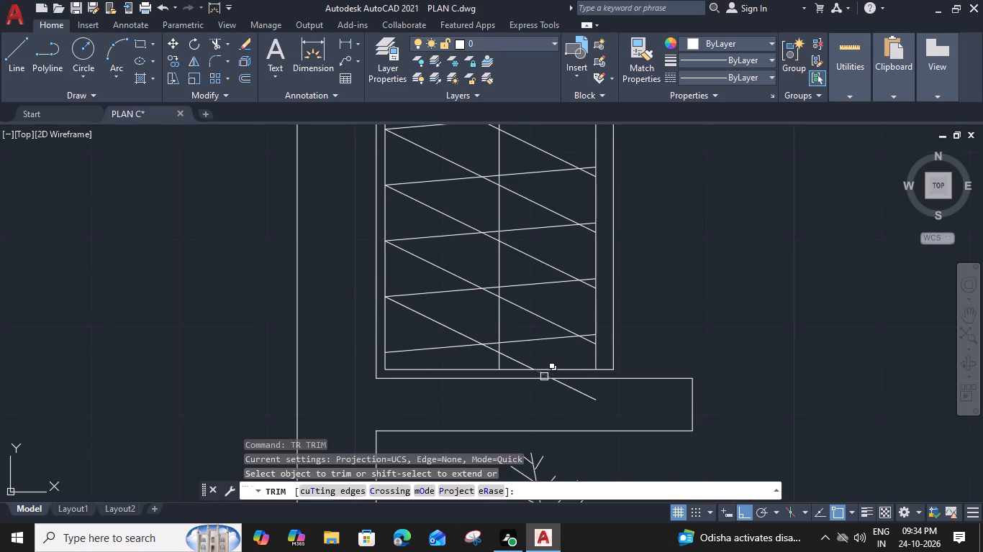
scroll(543, 375, "up", 2)
left_click(543, 375)
left_click(626, 413)
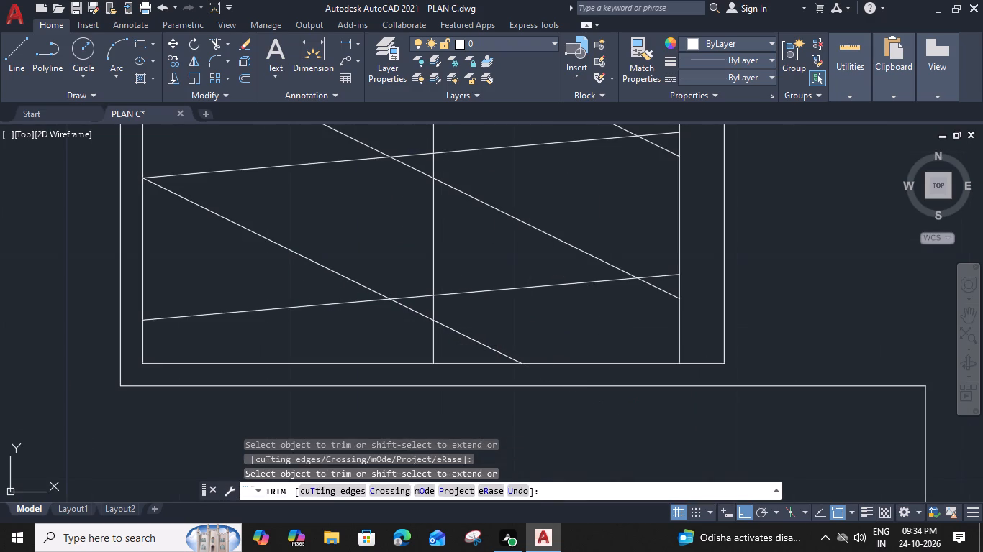
key("Escape")
In the DRESS 15'-2"X10'-0" south wardrobe, draw a slanted line from the southwest corner to the inner north line and a second line crossing it.
scroll(625, 412, "down", 5)
middle_click_drag(690, 397, 448, 361)
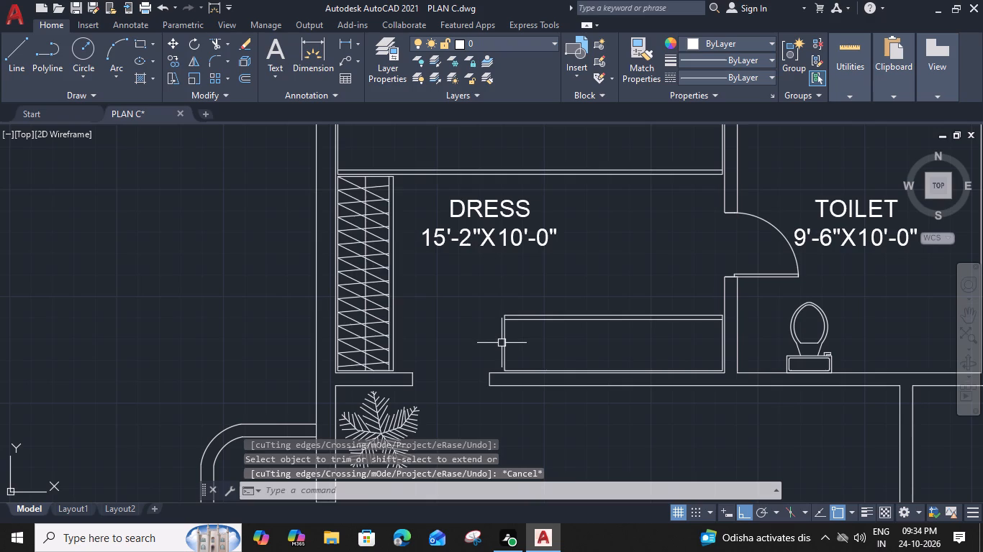
type("L")
key("space")
scroll(507, 342, "up", 3)
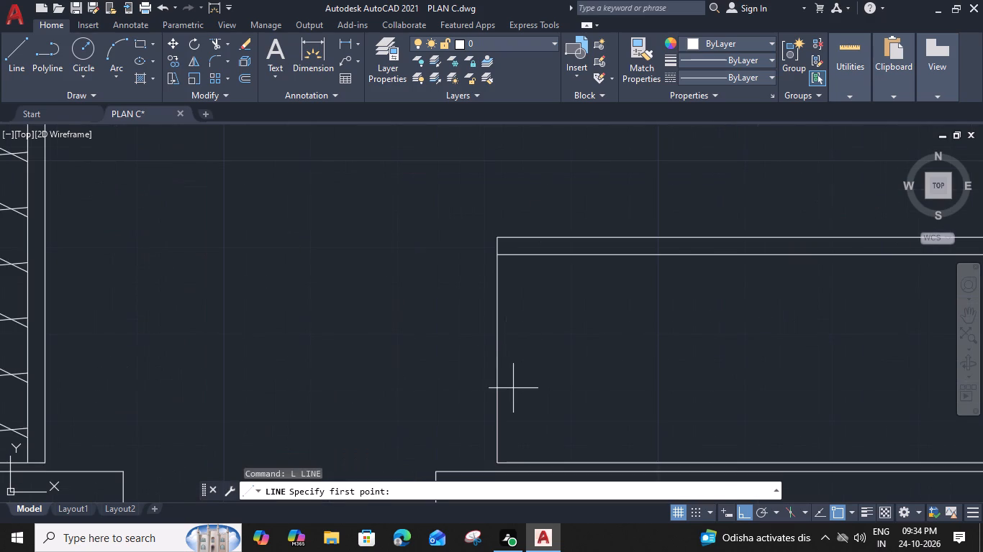
middle_click_drag(514, 382, 382, 320)
left_click_drag(367, 404, 371, 396)
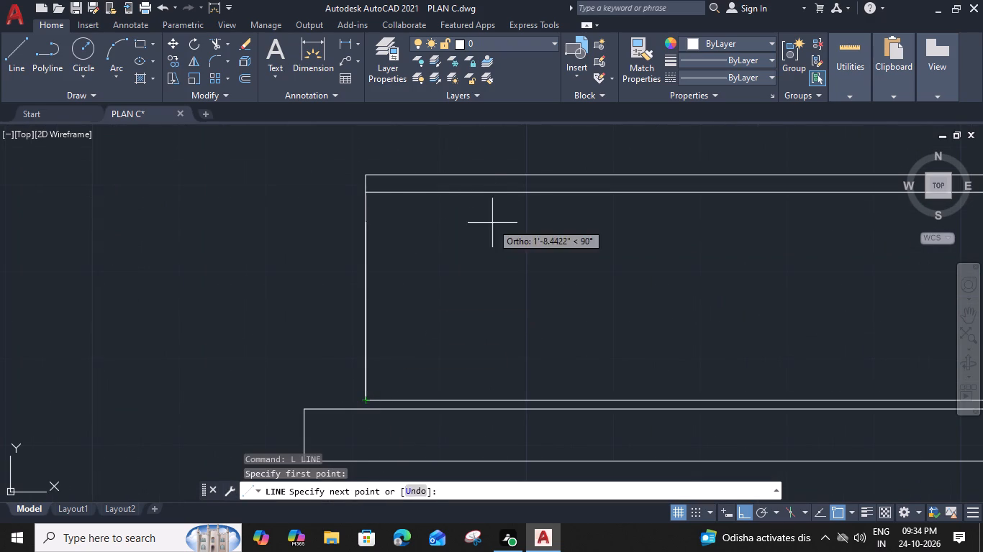
left_click(496, 191)
key("space")
key("space")
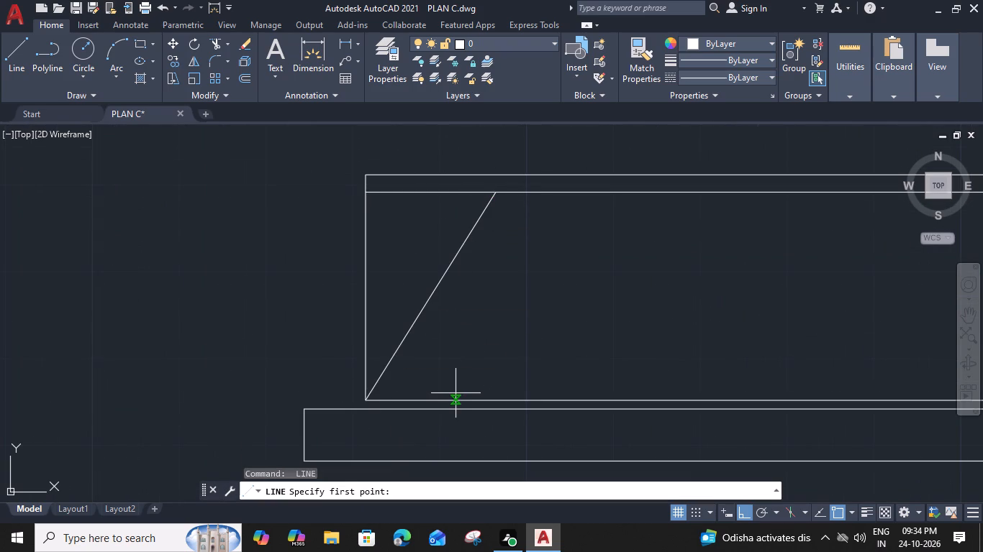
left_click(432, 399)
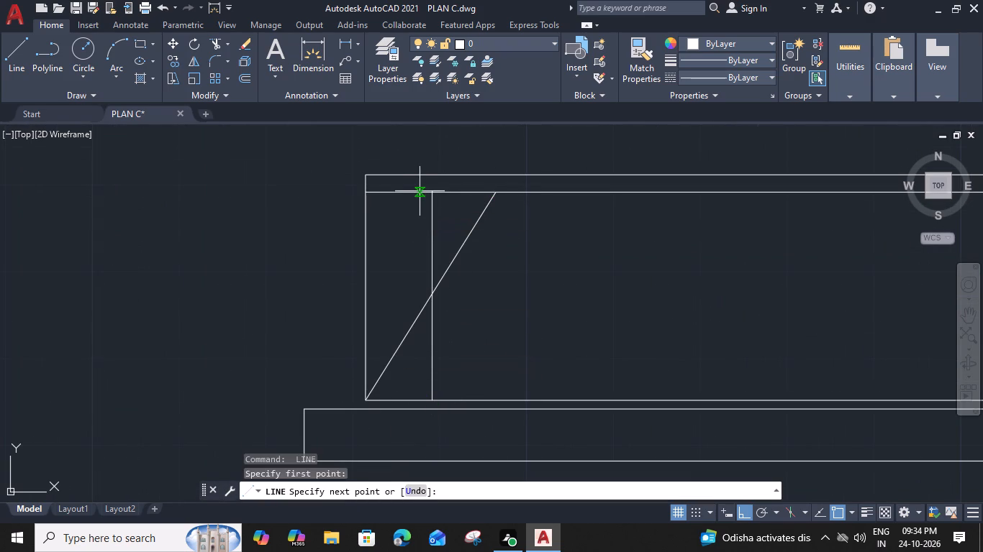
left_click(415, 192)
key("space")
Draw a horizontal line through the south wardrobe from its west side's midpoint to its east side.
key("space")
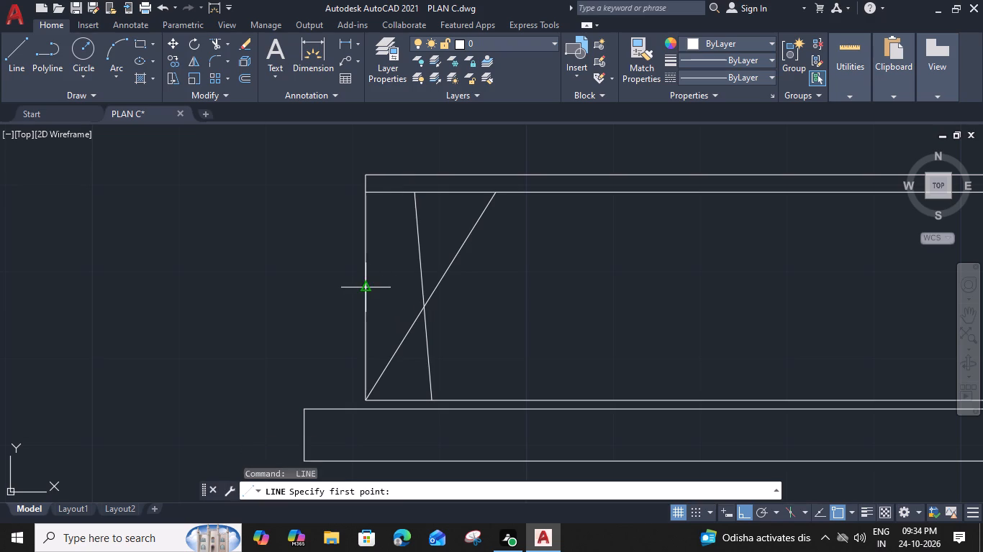
left_click(366, 287)
scroll(566, 302, "down", 3)
middle_click_drag(566, 297, 498, 303)
scroll(622, 308, "up", 2)
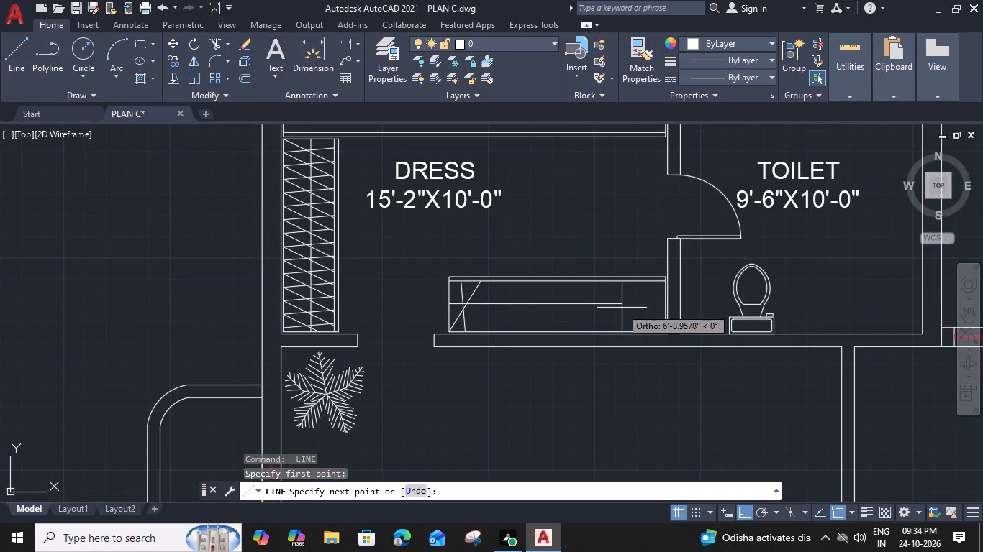
left_click(730, 298)
key("space")
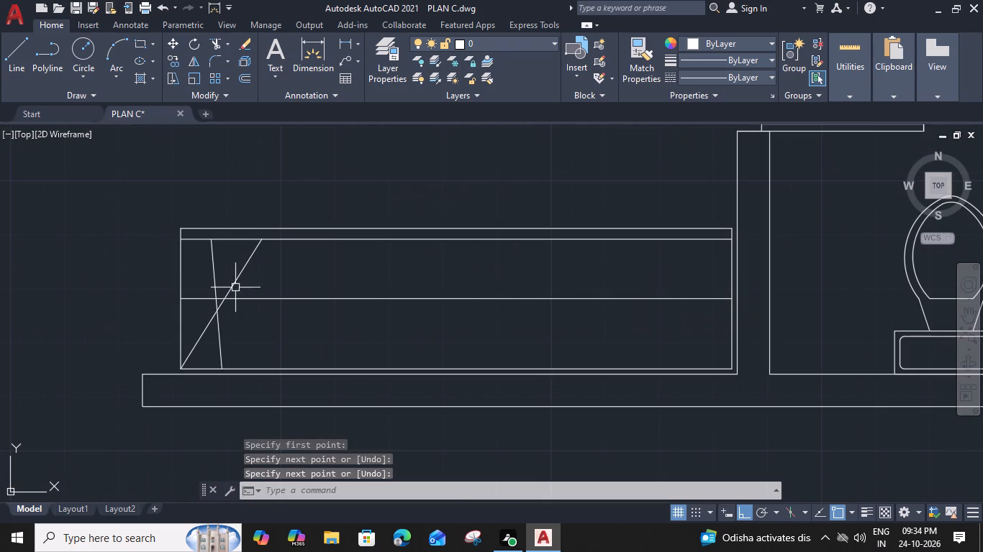
Copy the south wardrobe's two crossing hanger lines repeatedly eastward along its south line, end to end, until its east end.
left_click_drag(252, 274, 242, 278)
left_click(209, 280)
type("CO")
key("space")
left_click(182, 367)
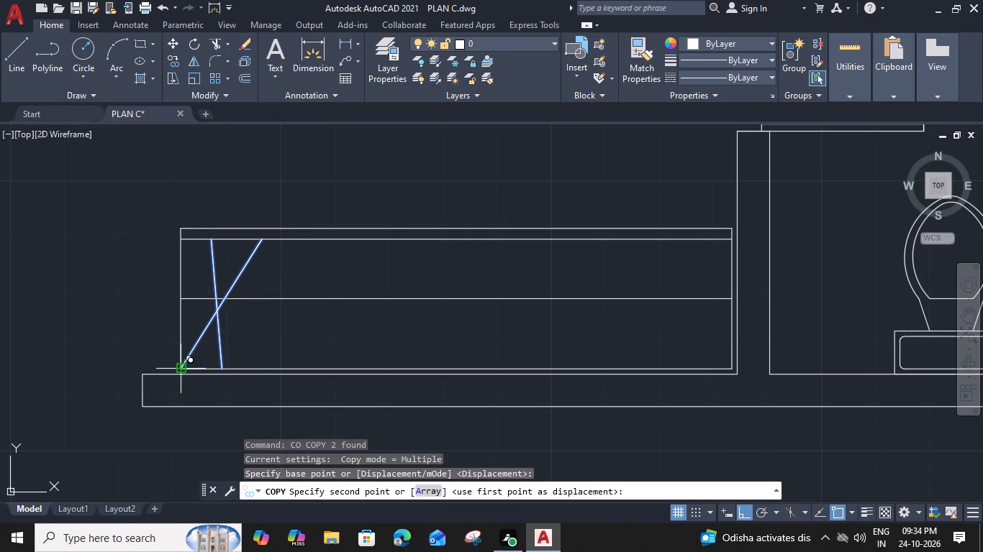
left_click(220, 372)
left_click(261, 368)
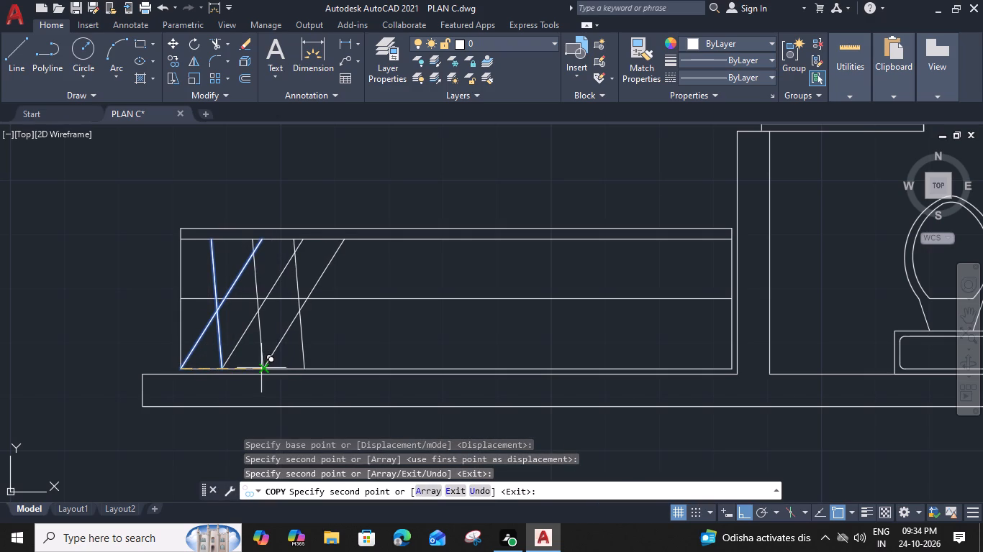
left_click(302, 369)
left_click(348, 369)
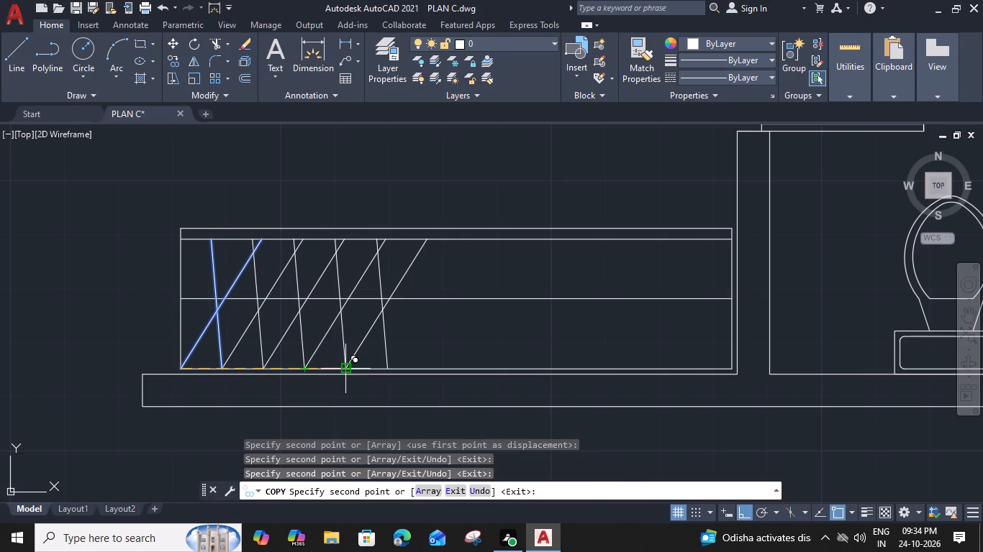
left_click(387, 369)
left_click(432, 372)
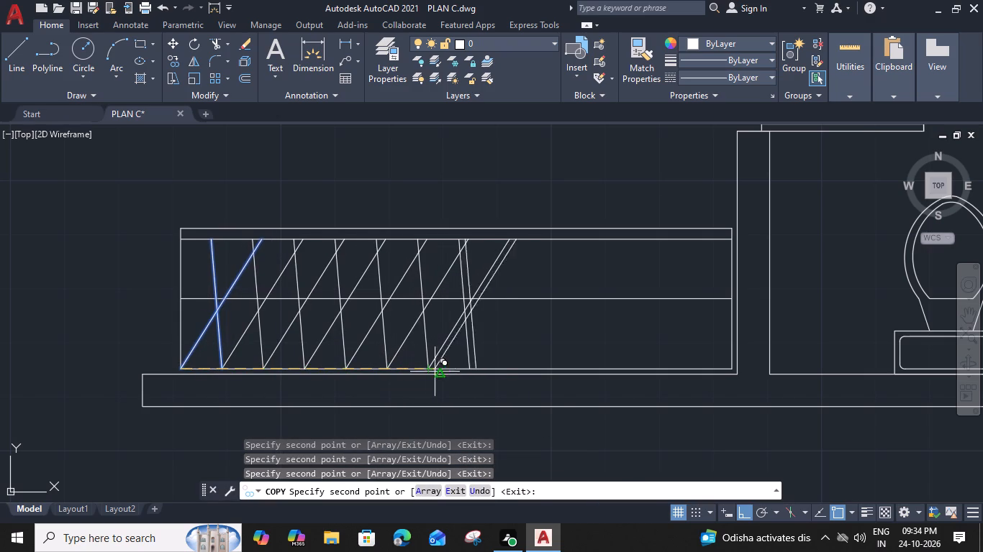
left_click(474, 370)
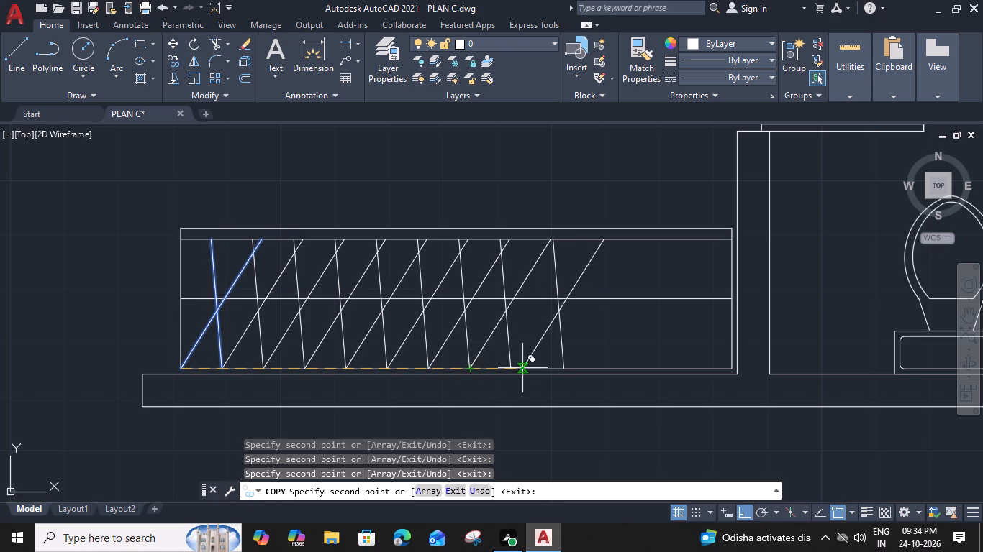
left_click(514, 369)
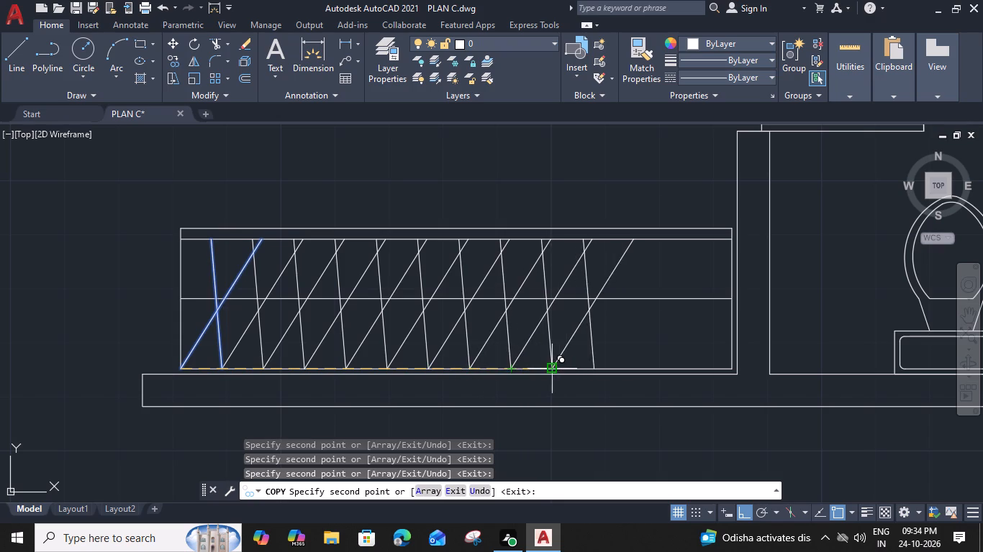
left_click(550, 369)
middle_click_drag(575, 369, 437, 362)
left_click(461, 361)
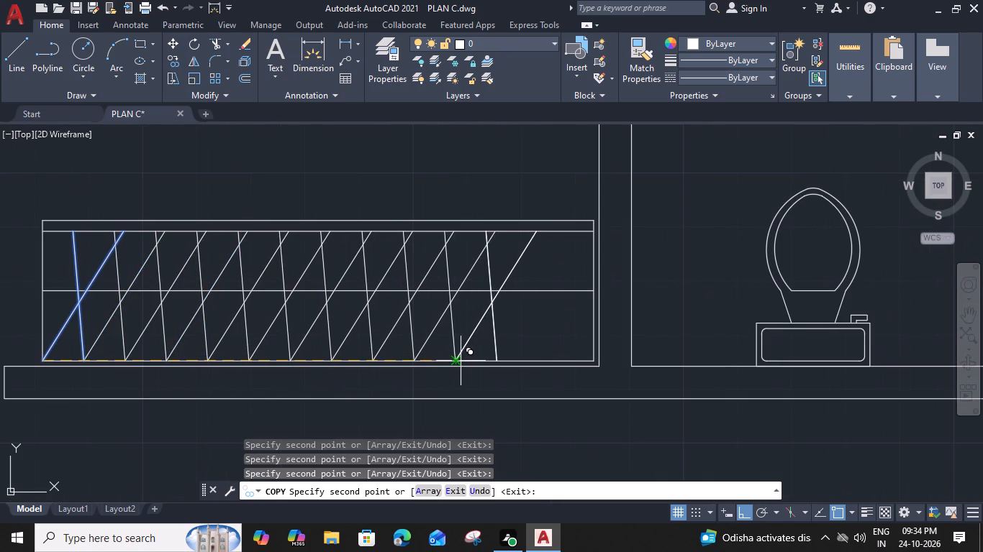
left_click(497, 364)
left_click(537, 364)
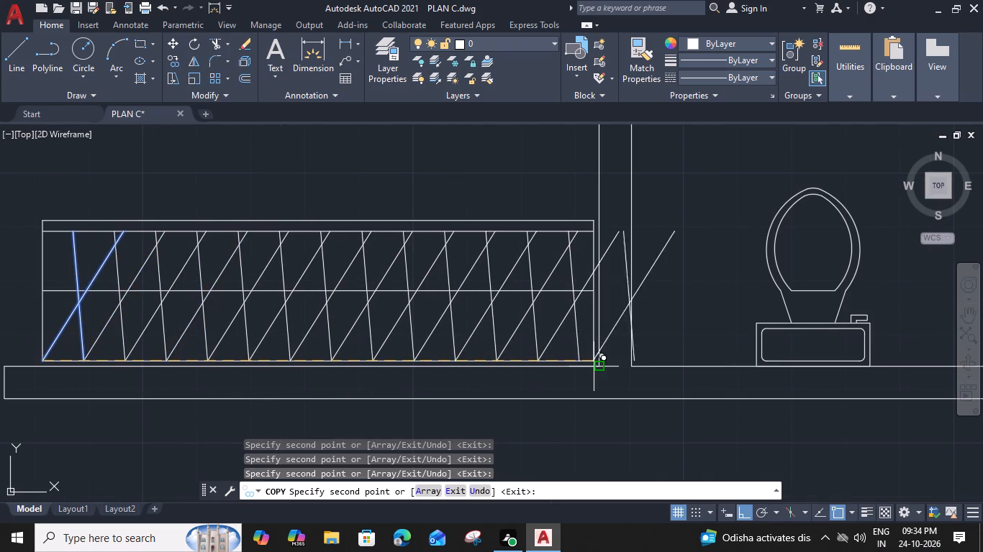
key("Escape")
Trim the slanted line portions that extend east beyond the south wardrobe's east side.
type("TR")
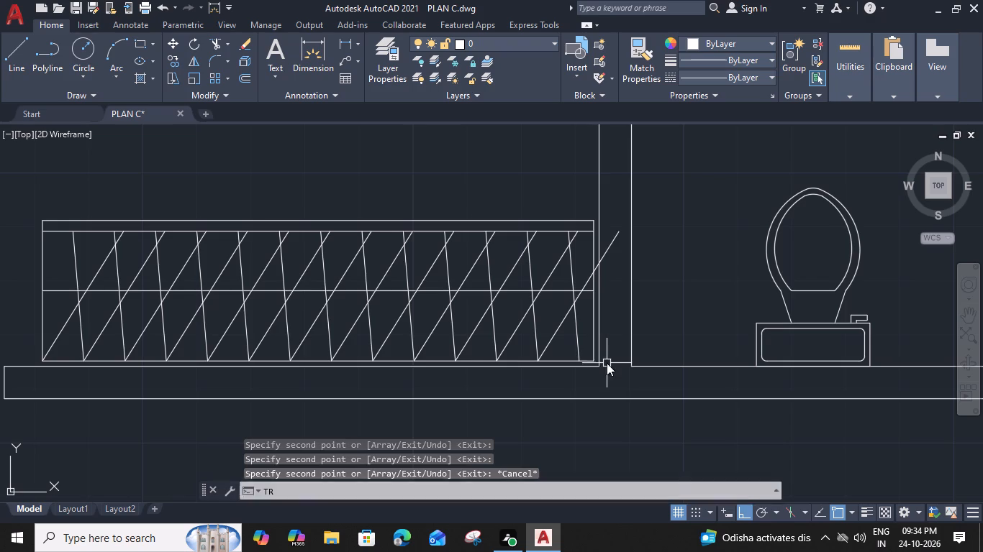
key("space")
scroll(615, 247, "up", 2)
left_click(610, 239)
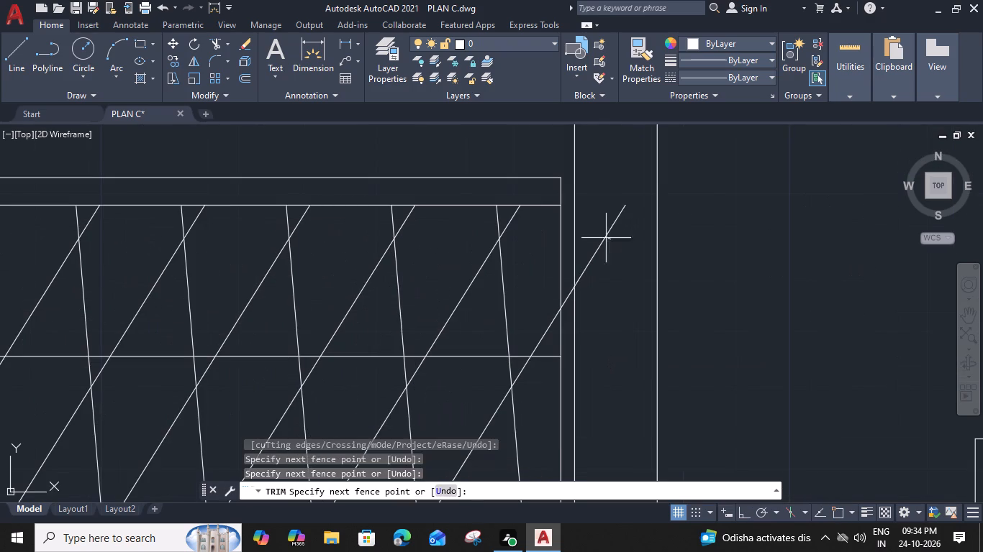
left_click(599, 233)
left_click(567, 298)
key("Escape")
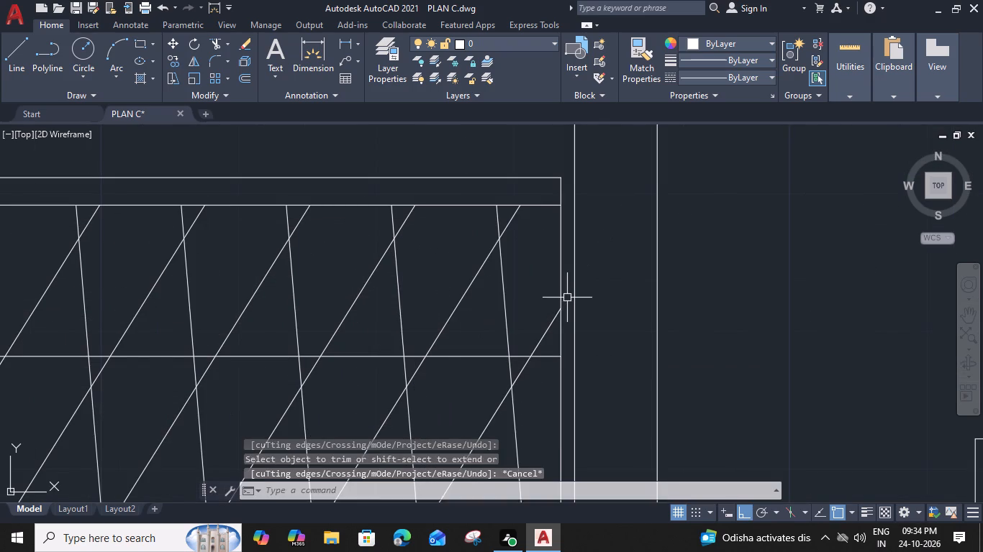
Draw a horizontal line through the DRESS 15'-2"X10'-0" north wardrobe from its west side's midpoint to its inner east side.
scroll(567, 298, "down", 4)
middle_click_drag(309, 248, 537, 389)
scroll(357, 297, "down", 2)
middle_click_drag(351, 290, 350, 287)
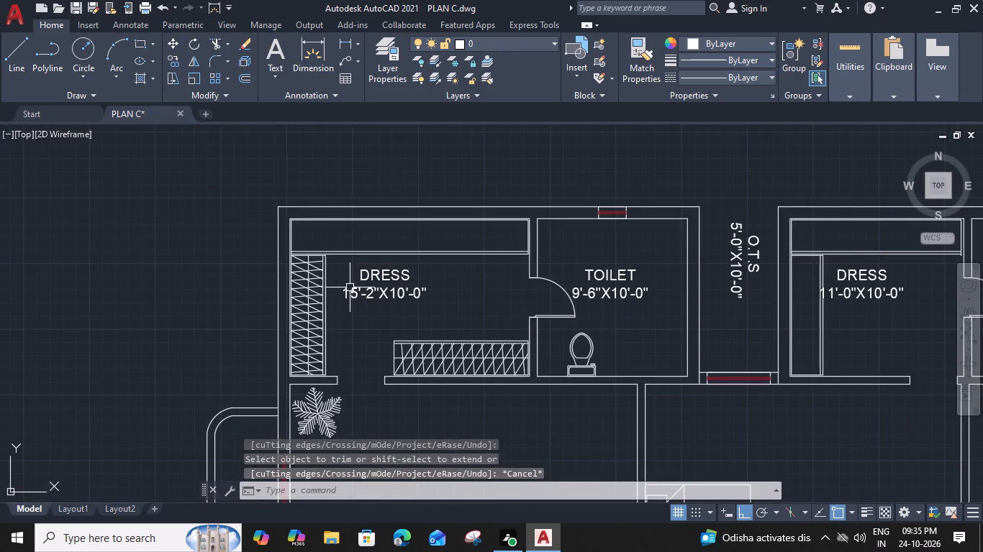
middle_click_drag(350, 287, 398, 372)
scroll(374, 328, "up", 3)
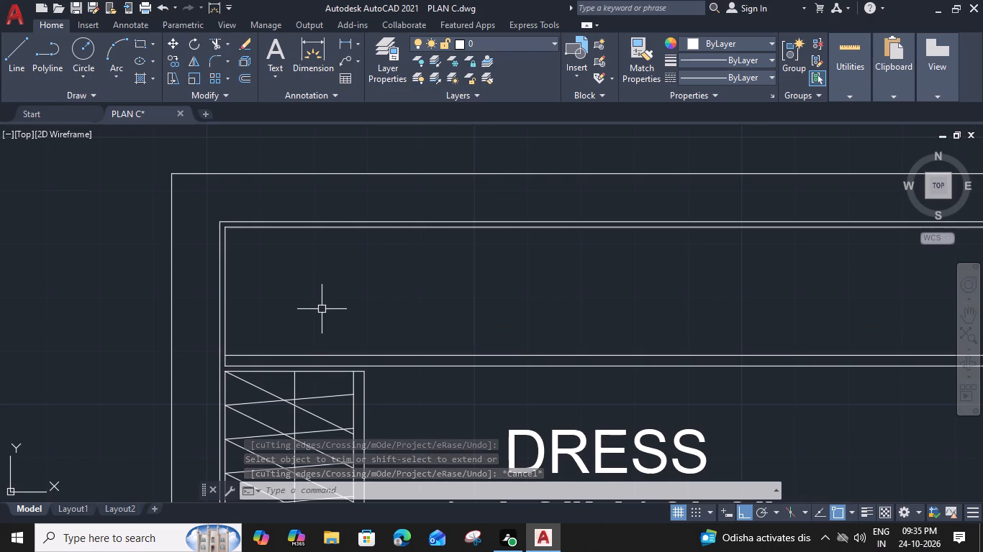
key("l")
key("space")
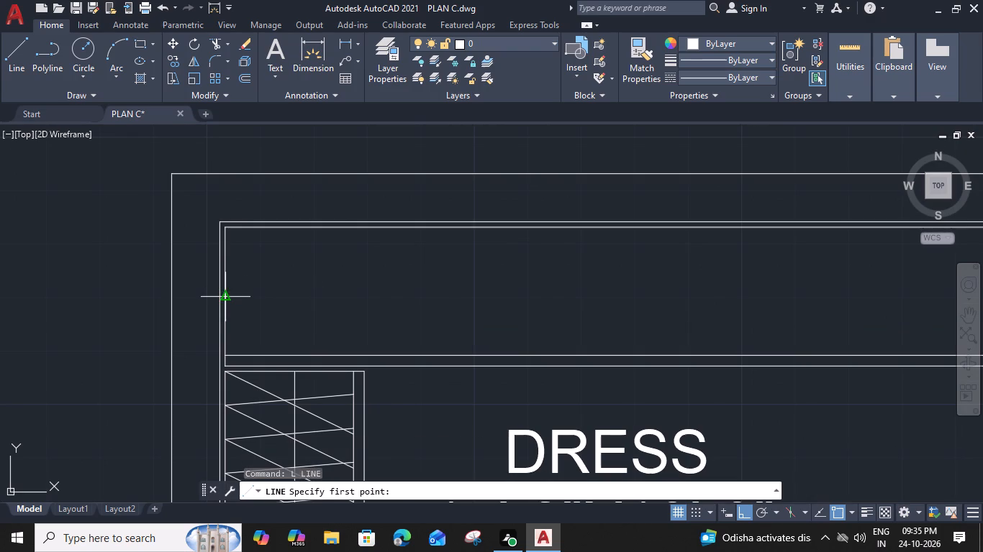
left_click(227, 296)
middle_click_drag(478, 303, 260, 290)
scroll(522, 293, "down", 1)
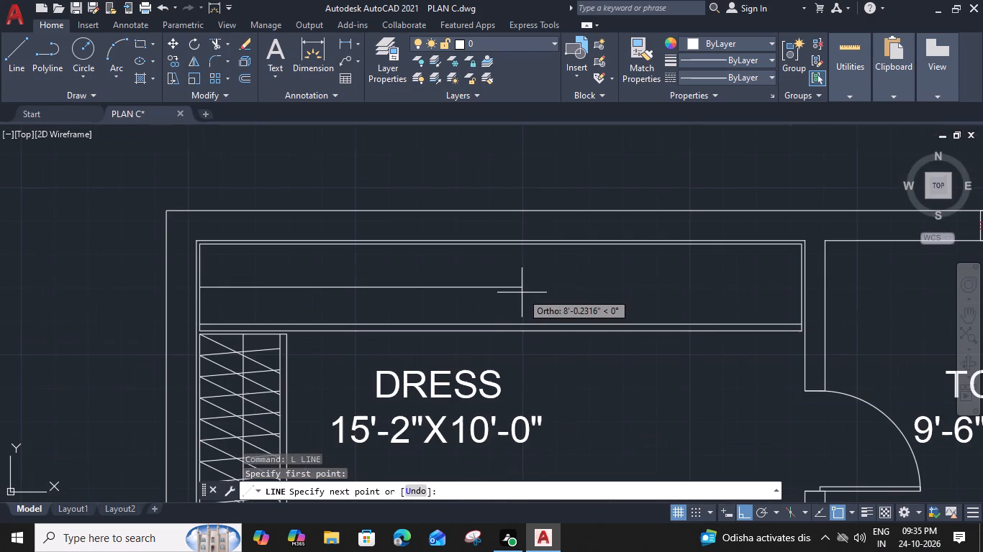
middle_click_drag(598, 295, 445, 287)
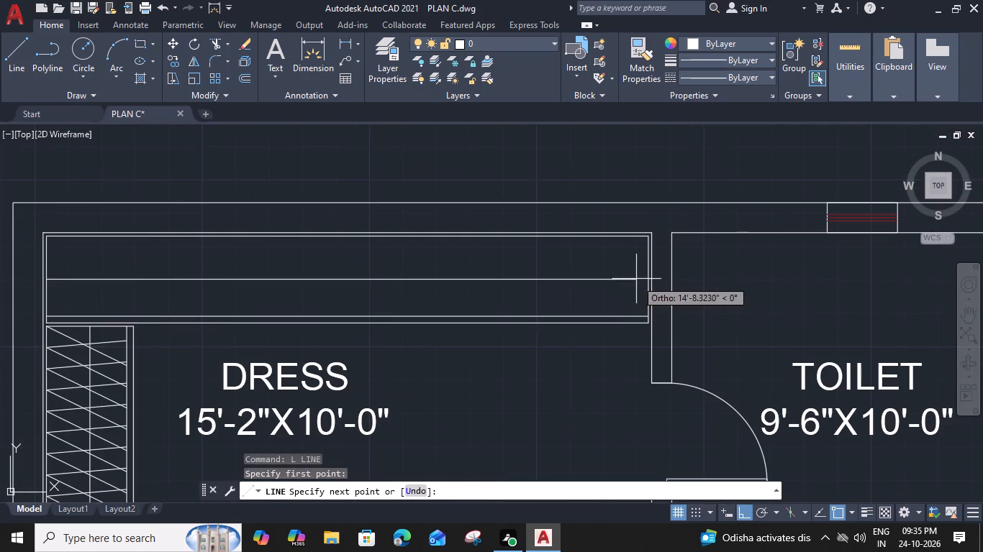
left_click(648, 280)
key("space")
At the north wardrobe's west end, draw a slanted line from the inner south line's west end to the north line and a second line crossing it.
middle_click_drag(290, 281, 293, 282)
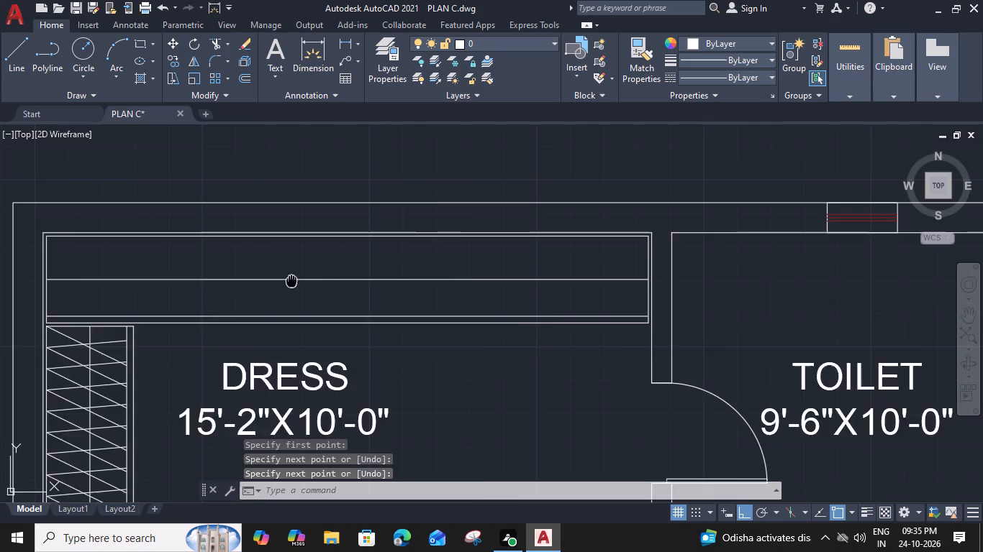
middle_click_drag(293, 282, 717, 283)
key("space")
scroll(484, 319, "up", 3)
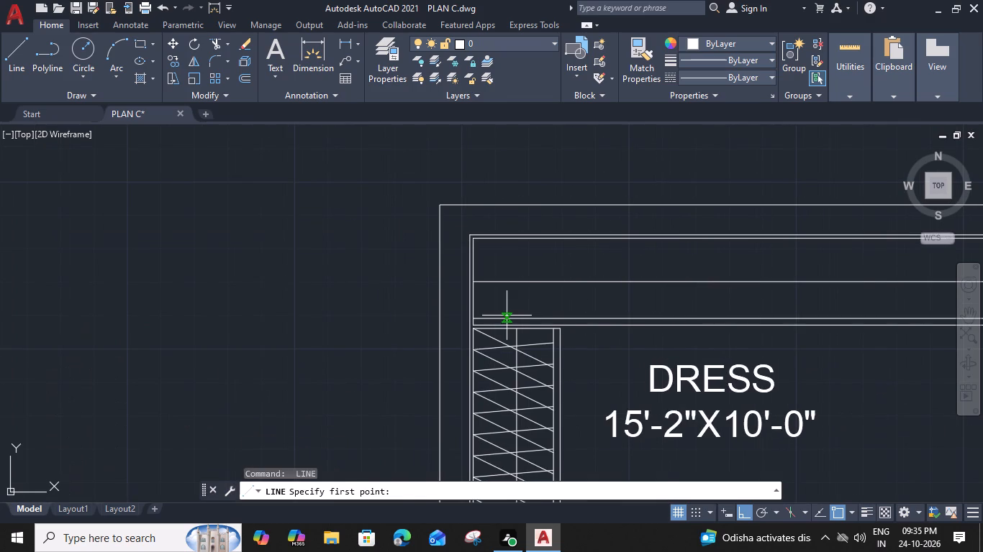
left_click(435, 320)
middle_click_drag(515, 251, 458, 331)
scroll(465, 305, "down", 2)
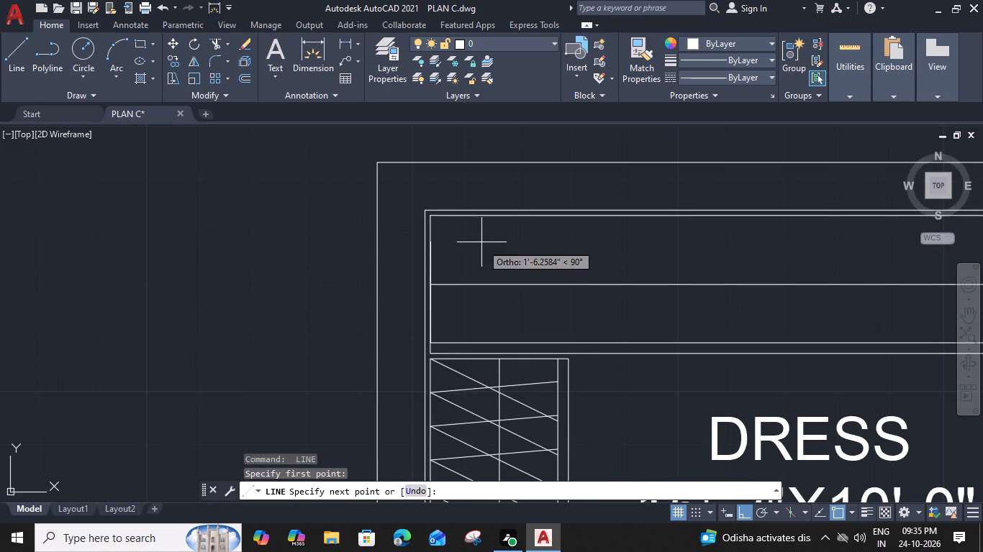
left_click(492, 216)
key("space")
key("space")
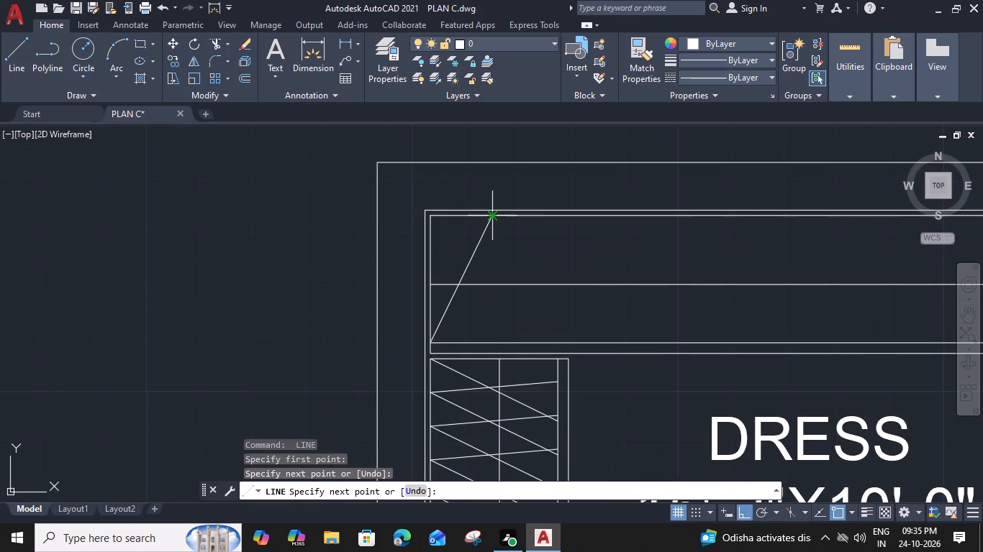
left_click(464, 344)
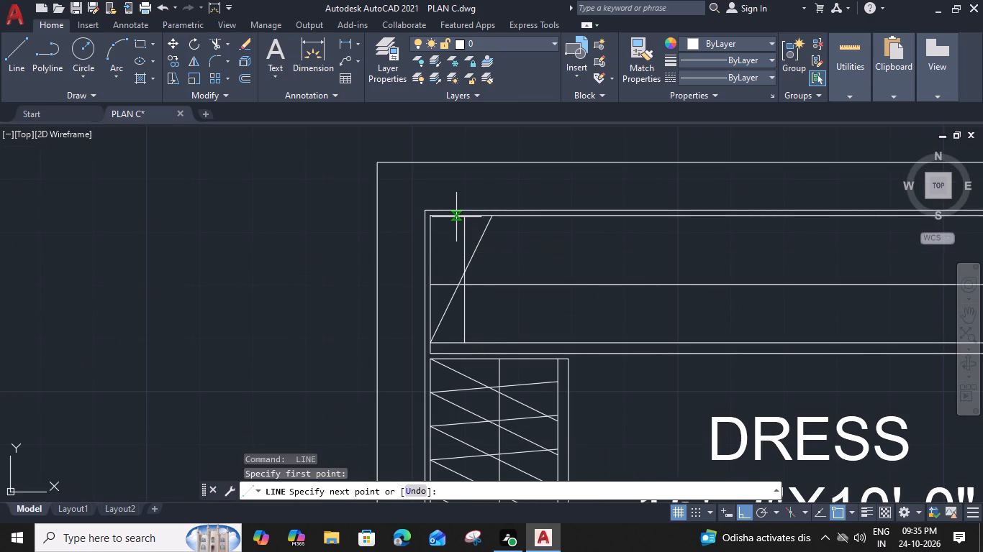
left_click(456, 216)
key("space")
Copy the north wardrobe's two crossing hanger lines repeatedly eastward along its inner south line, end to end, until its east end.
left_click_drag(509, 264, 493, 265)
left_click(449, 274)
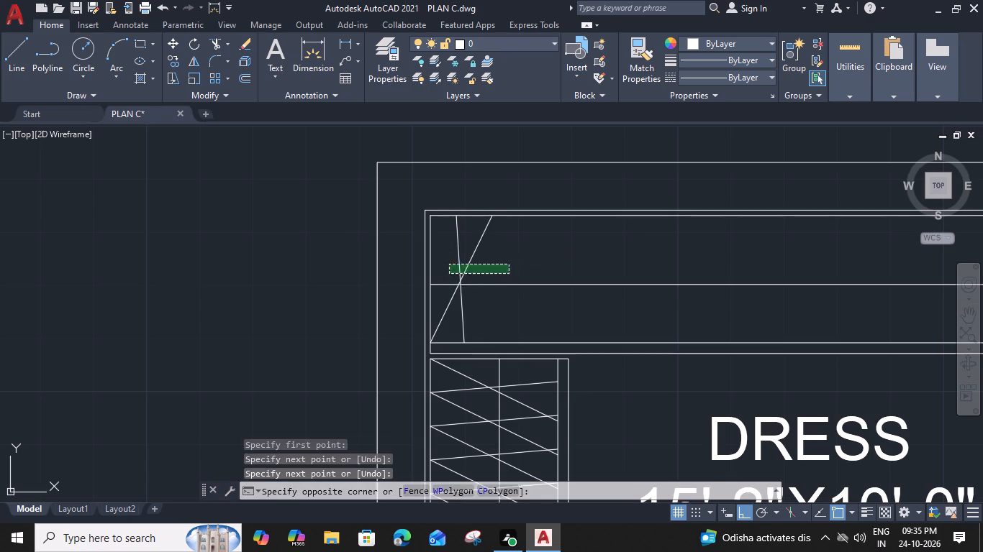
type("CO")
key("space")
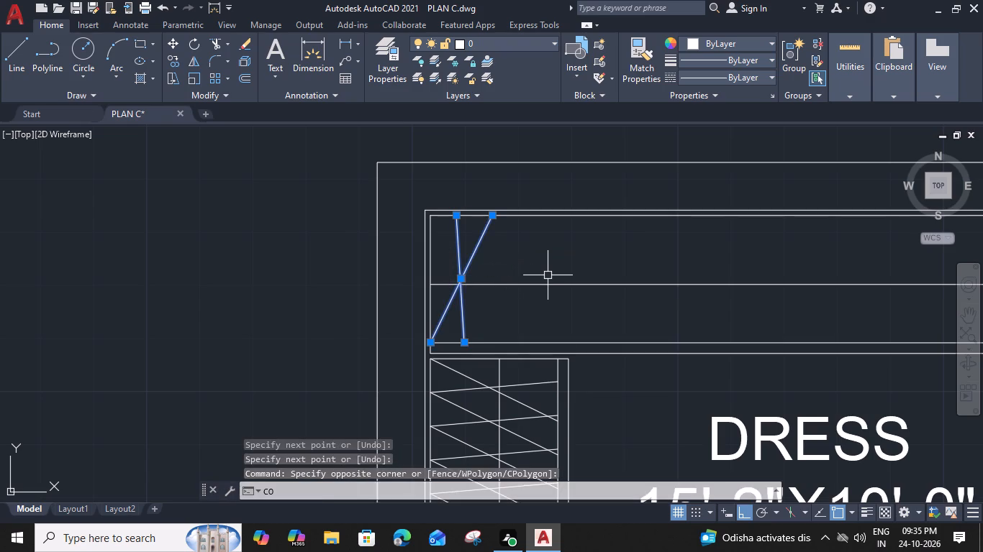
left_click(431, 343)
left_click(466, 345)
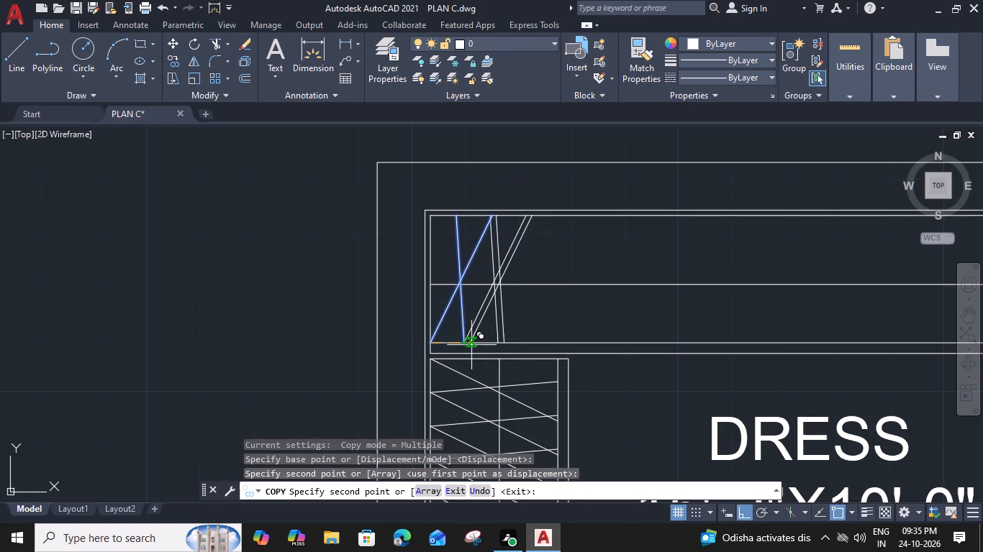
left_click(497, 344)
left_click(533, 346)
middle_click_drag(549, 346, 531, 344)
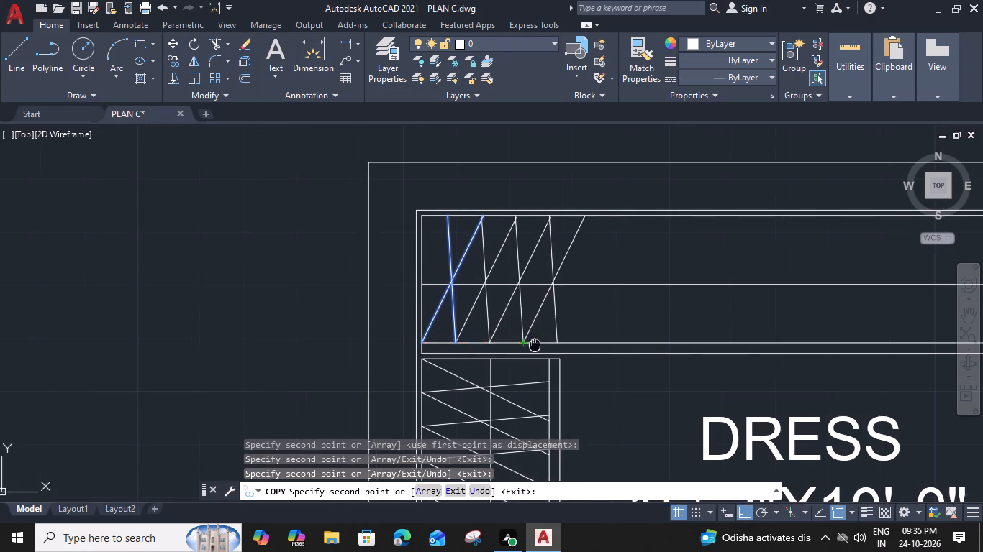
middle_click_drag(531, 344, 388, 340)
left_click_drag(406, 336, 412, 337)
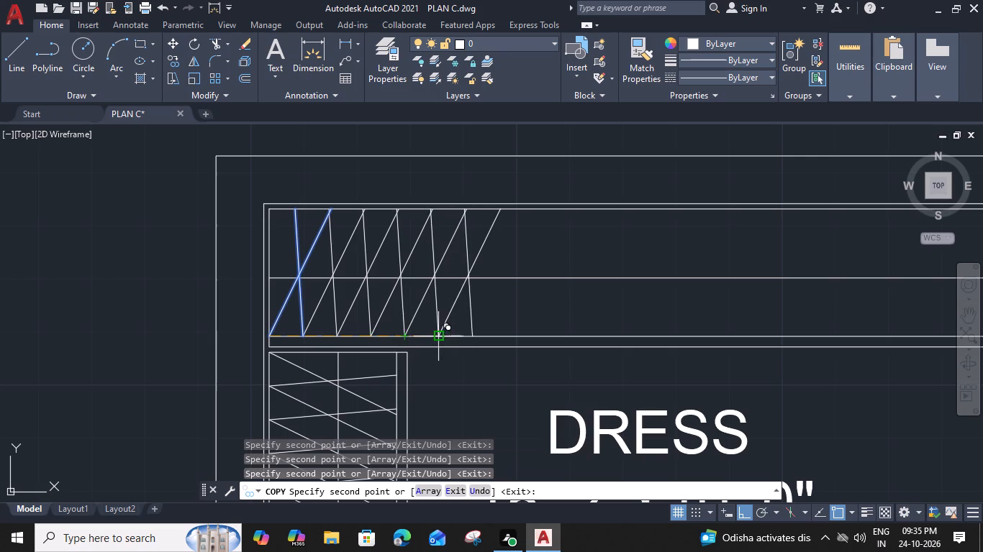
left_click(440, 338)
left_click(474, 338)
left_click(507, 339)
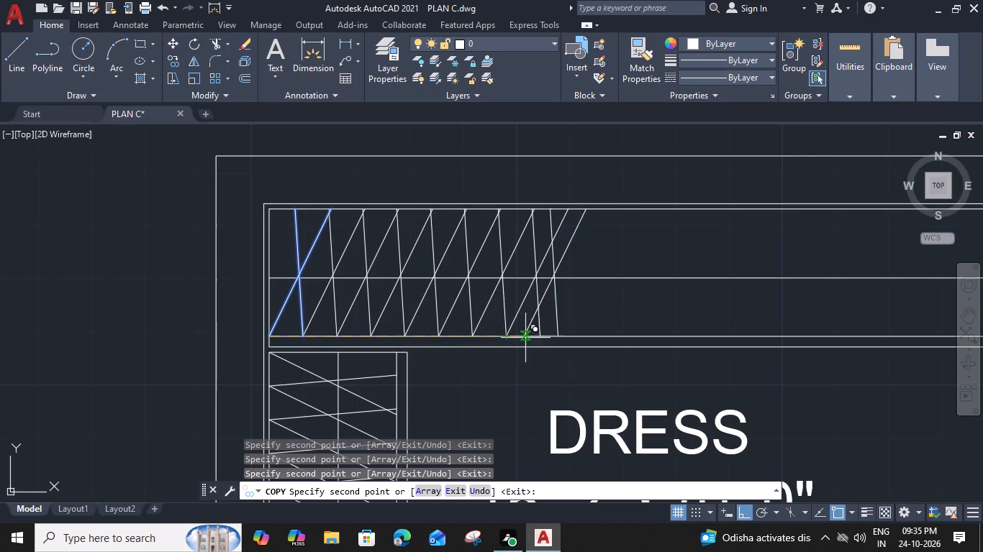
middle_click_drag(530, 338, 434, 335)
left_click(444, 333)
left_click(482, 333)
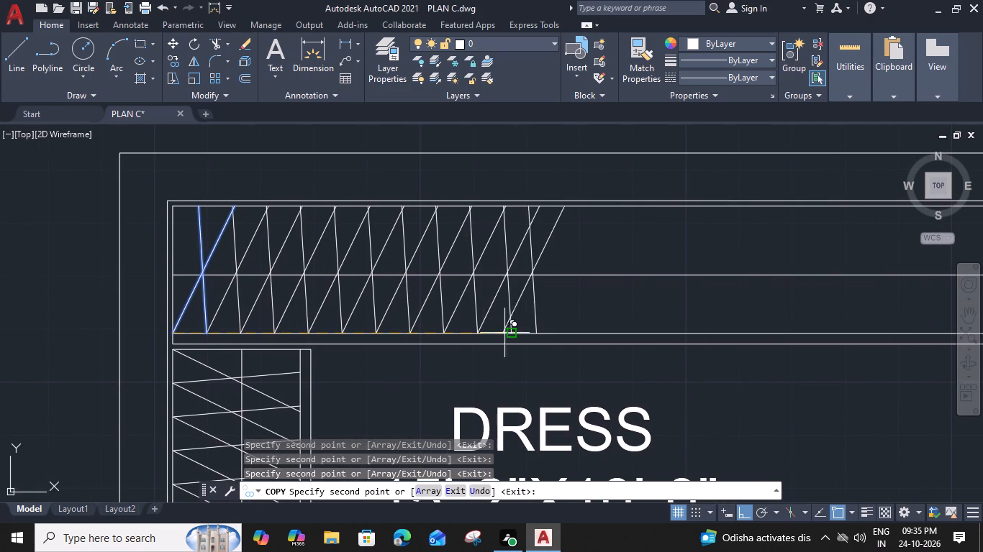
left_click(512, 334)
left_click(545, 335)
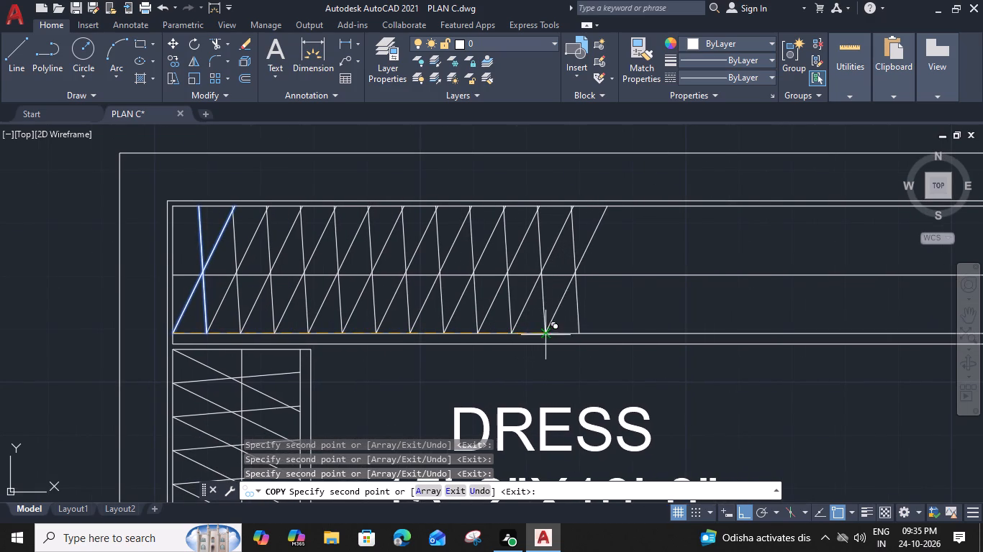
left_click(576, 336)
left_click(612, 330)
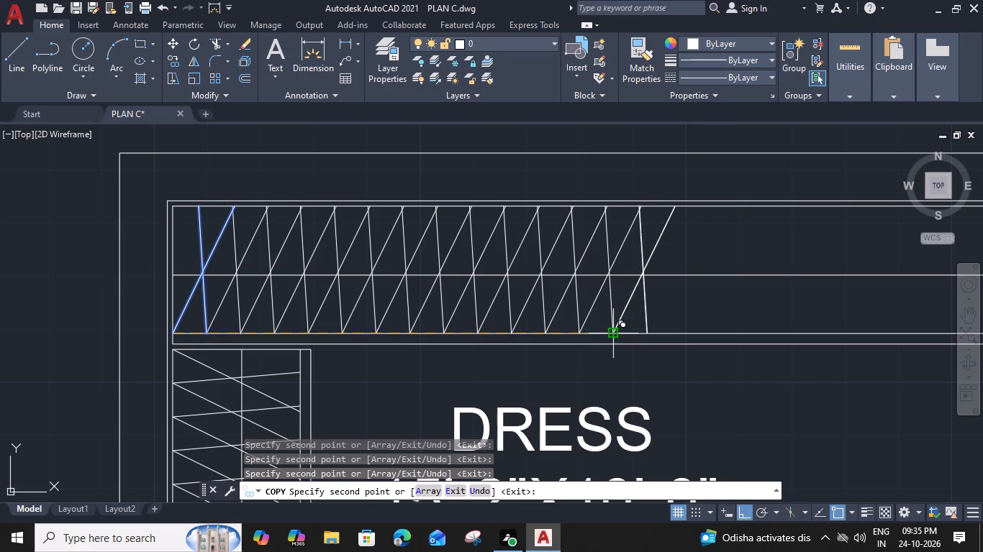
middle_click_drag(612, 330, 435, 329)
left_click(474, 330)
left_click(507, 332)
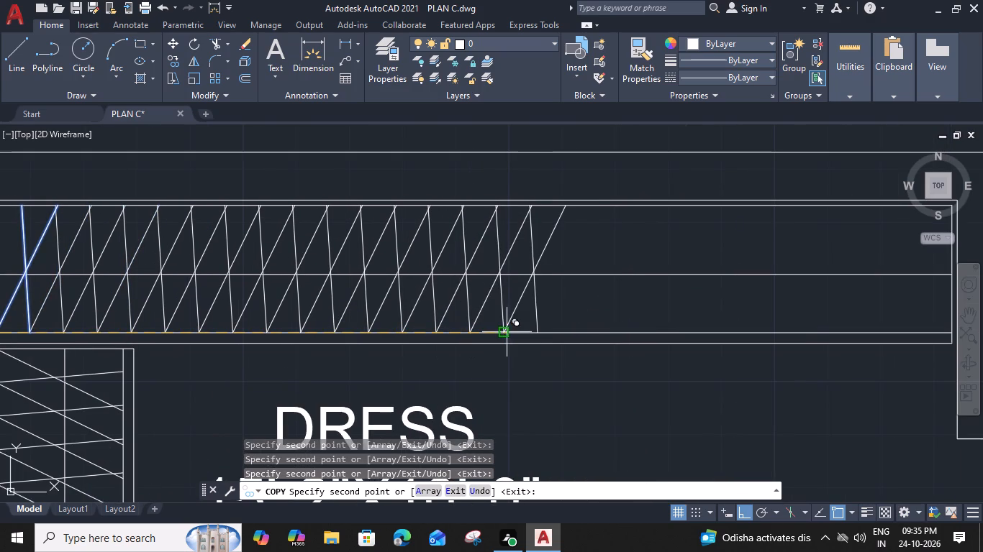
left_click(538, 334)
left_click(572, 333)
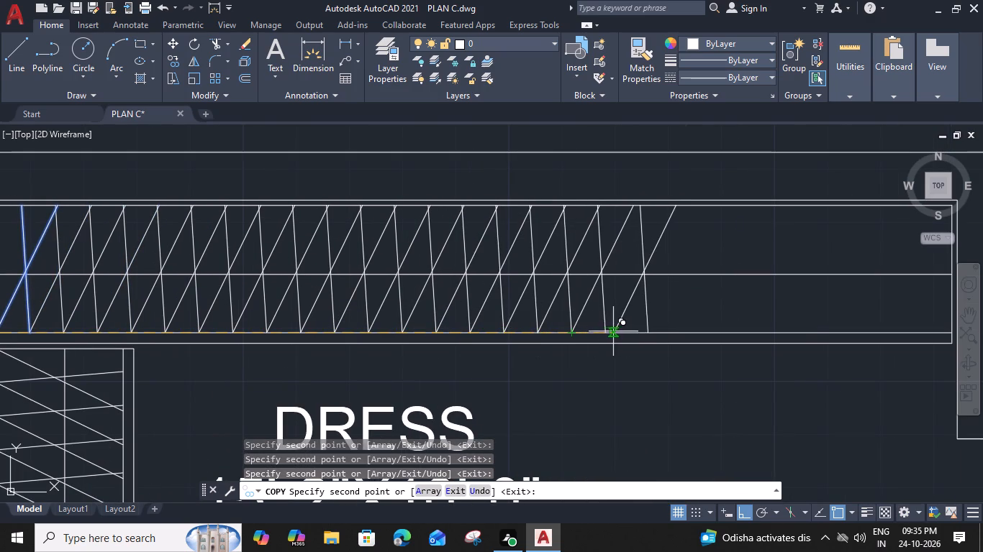
left_click(607, 331)
middle_click_drag(650, 329, 581, 332)
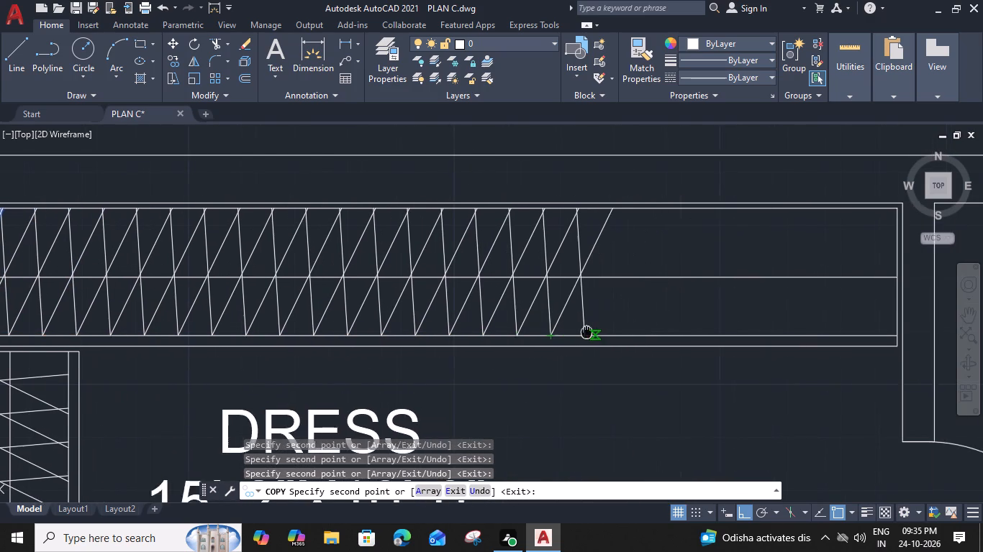
middle_click_drag(581, 332, 556, 331)
left_click(548, 338)
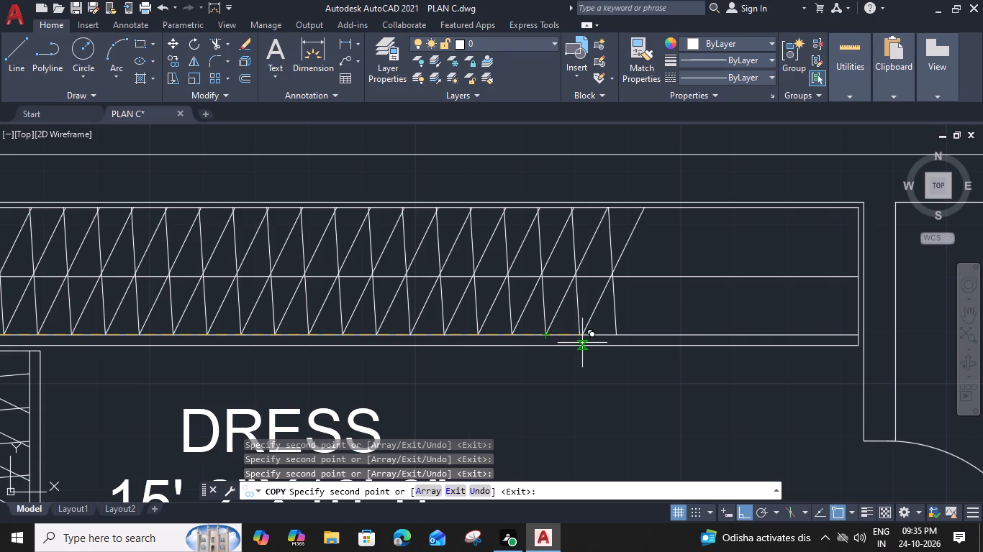
left_click(582, 334)
left_click(610, 334)
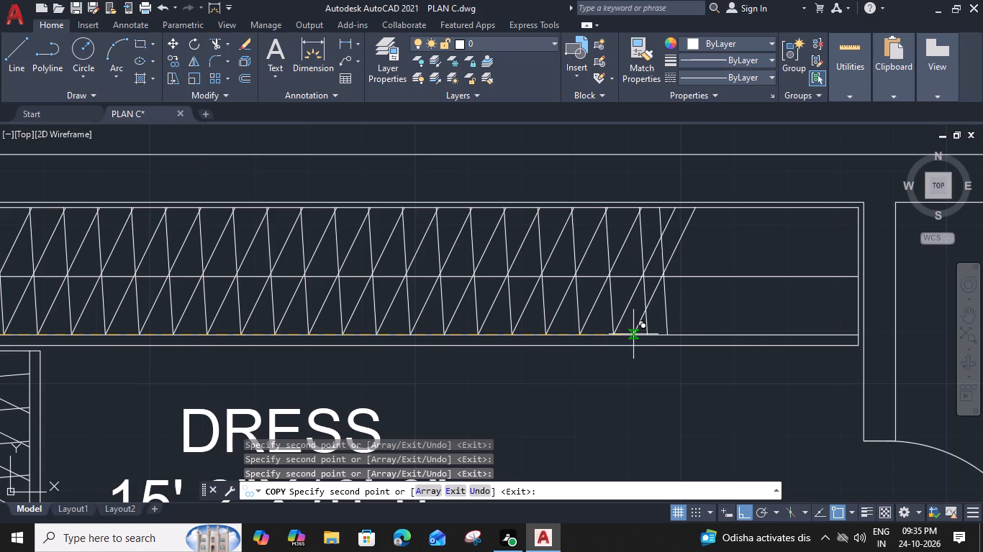
left_click(648, 332)
left_click(680, 331)
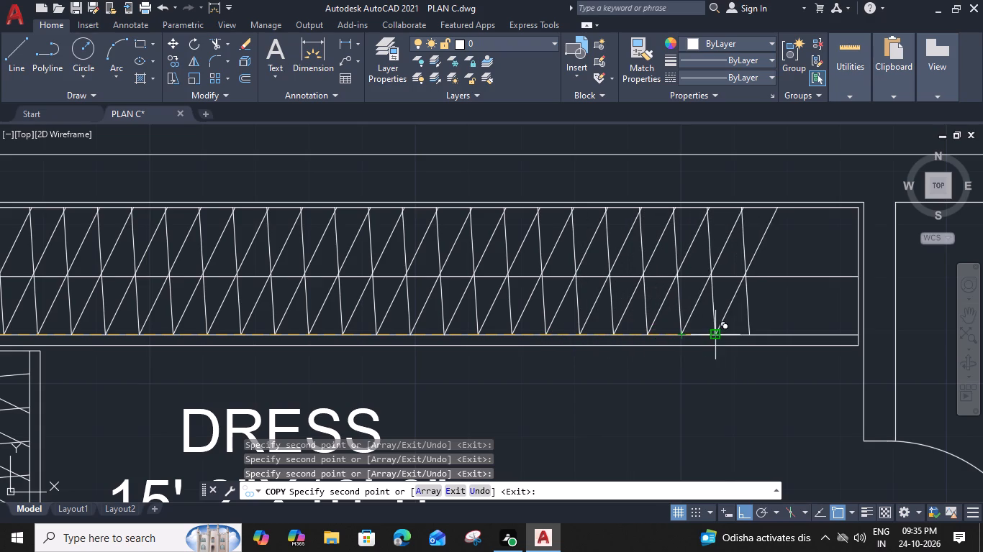
left_click(712, 331)
left_click(751, 331)
left_click(786, 332)
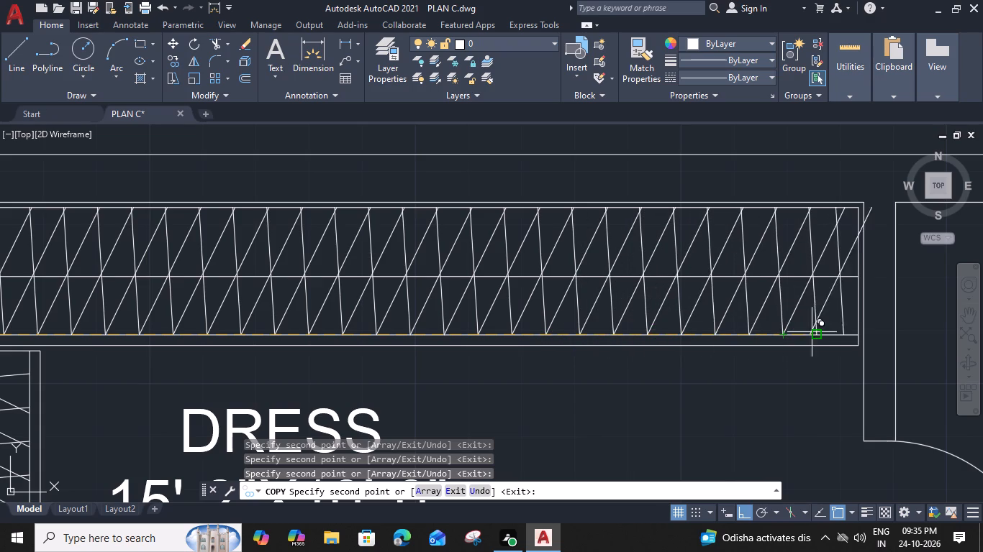
left_click(814, 332)
key("Escape")
Trim the slanted line portions that extend east beyond the north wardrobe's east side.
type("TR")
key("space")
scroll(887, 251, "up", 2)
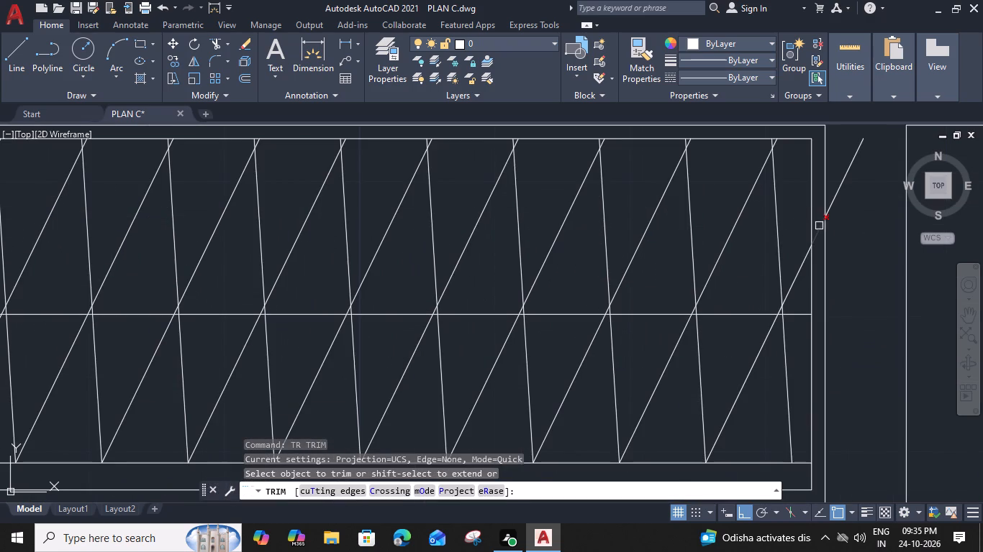
left_click(819, 228)
left_click(838, 191)
key("Escape")
Move the DRESS 11'-0"X10'-0" label horizontally east, clear of the room's west wardrobe.
scroll(841, 192, "down", 5)
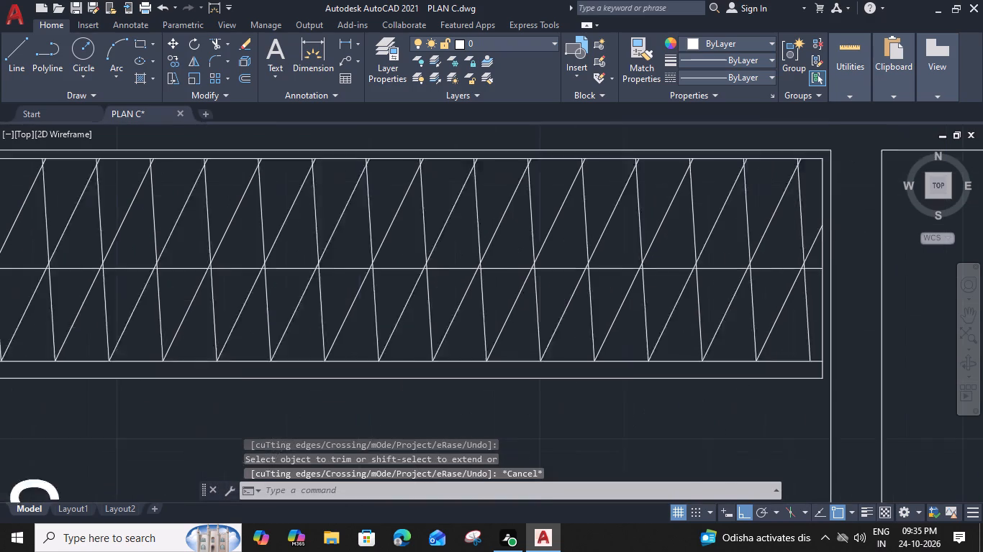
scroll(794, 316, "down", 2)
middle_click_drag(756, 319, 47, 262)
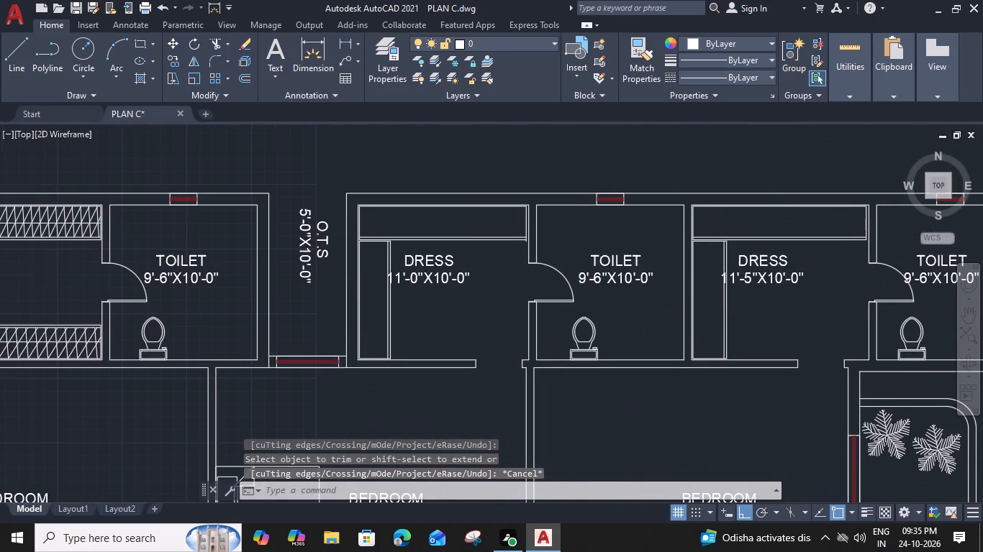
left_click(432, 280)
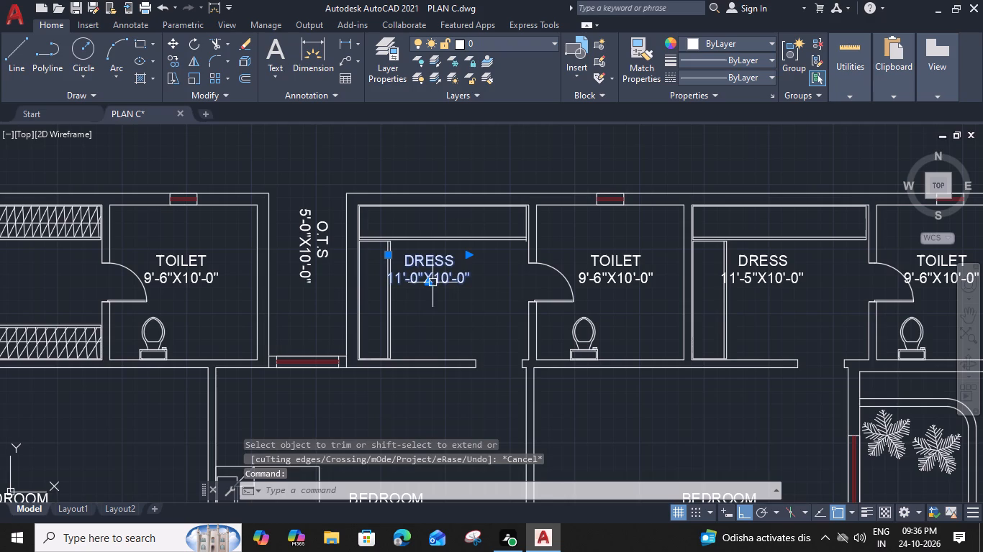
key("m")
key("space")
scroll(471, 288, "up", 1)
left_click(467, 280)
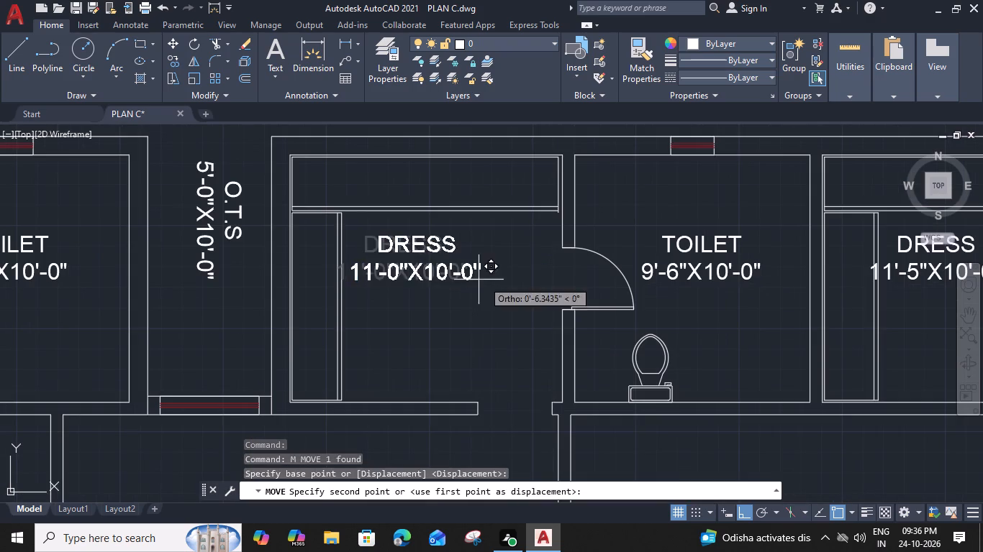
left_click(509, 282)
Draw a vertical line through the DRESS 11'-0"X10'-0" west wardrobe from its north side's midpoint to its south side.
middle_click_drag(417, 319, 519, 308)
key("l")
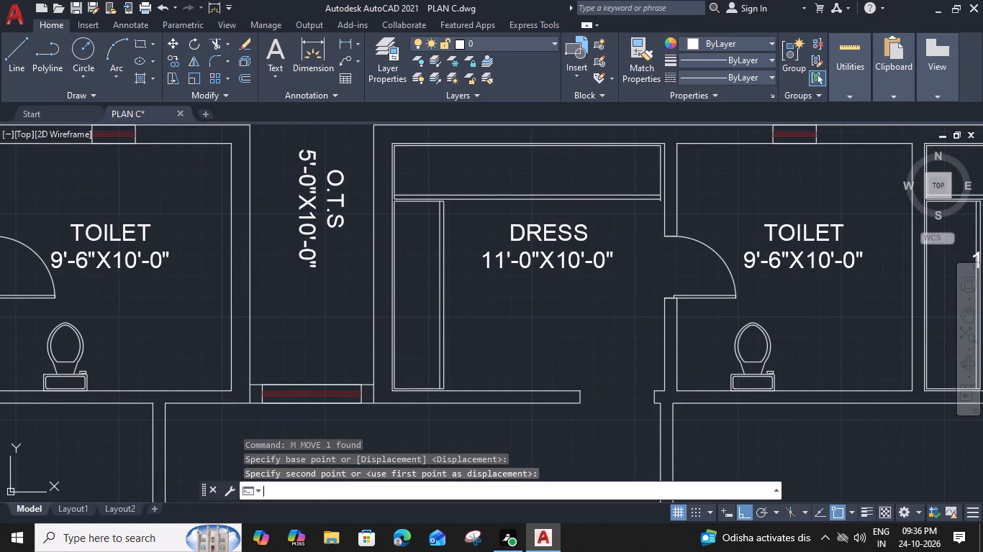
key("space")
scroll(412, 206, "up", 1)
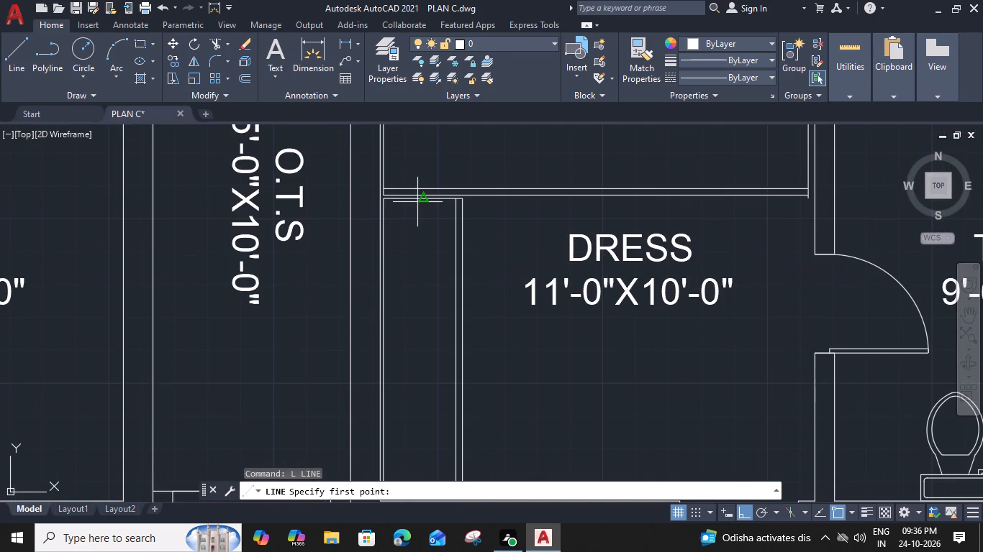
left_click(423, 203)
middle_click_drag(425, 373, 437, 282)
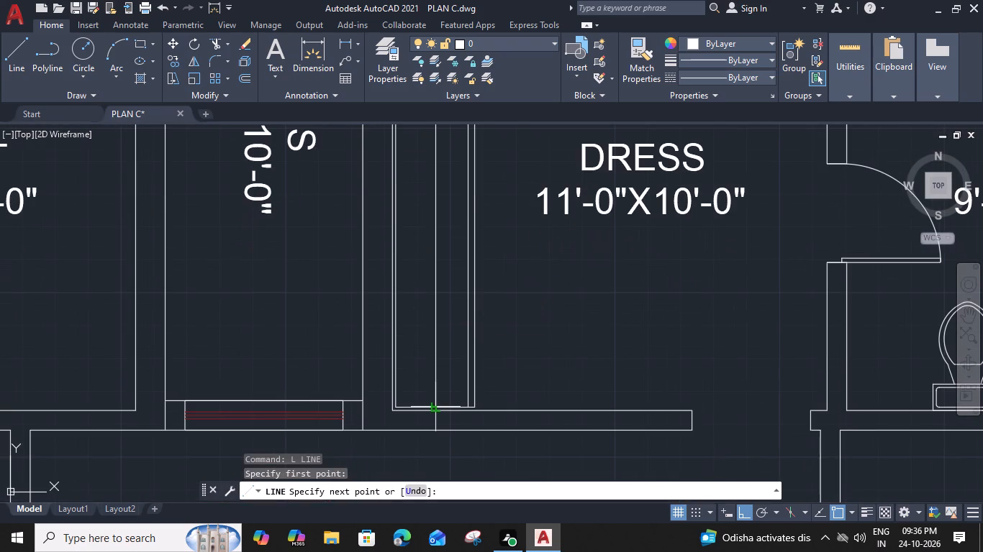
left_click(436, 405)
key("space")
Draw a slanted line from the west wardrobe's inner southwest corner to its inner east line and a horizontal line crossing it.
key("space")
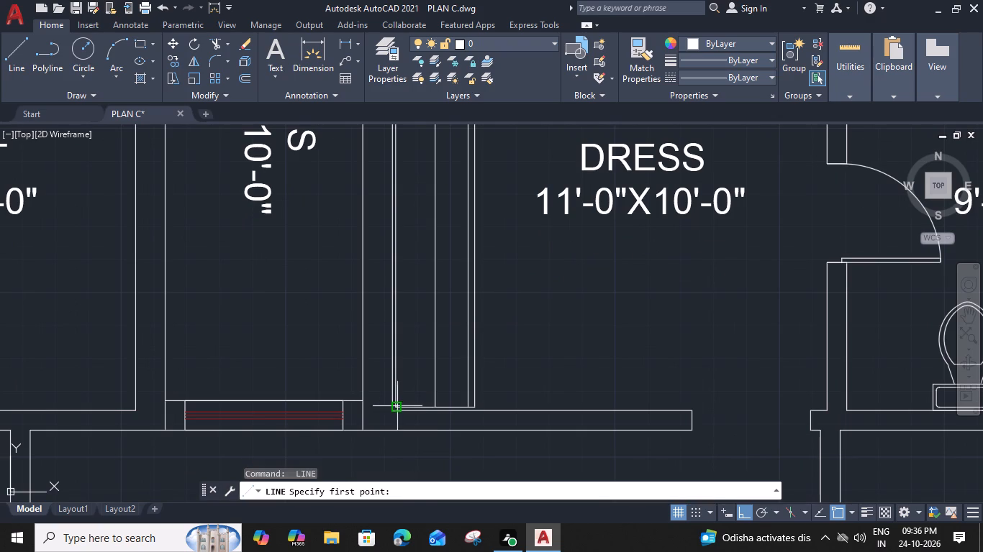
left_click(397, 406)
left_click(466, 365)
key("space")
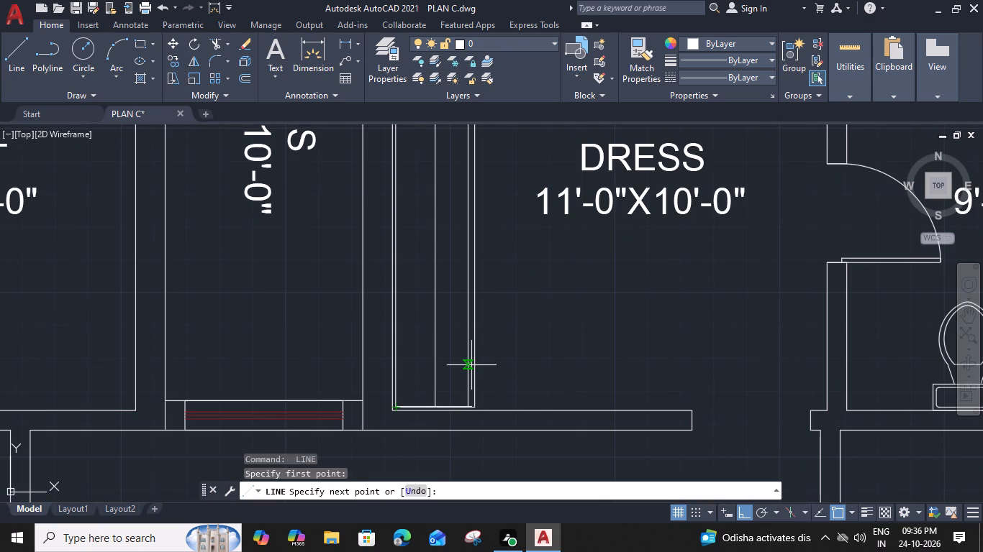
key("space")
left_click_drag(468, 391, 453, 391)
left_click(395, 384)
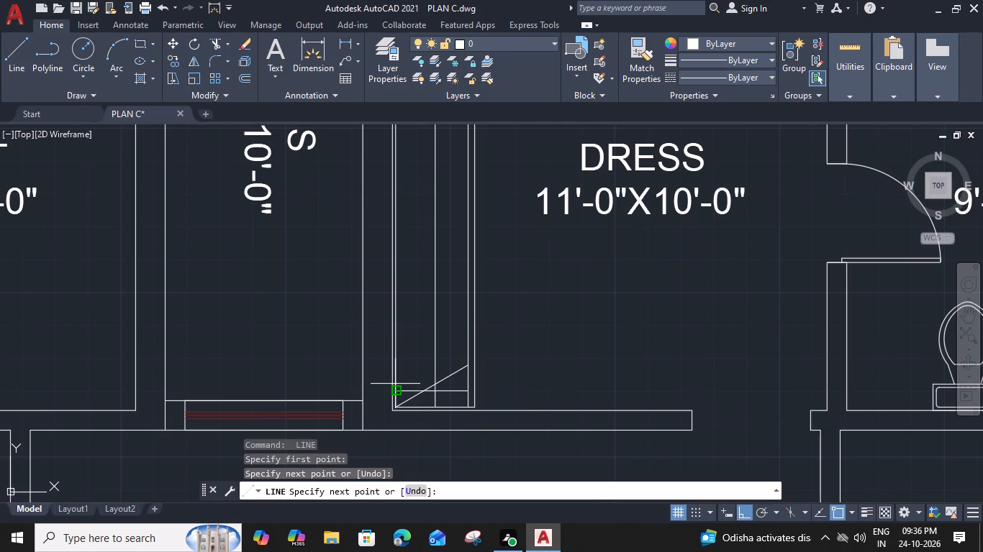
key("space")
Copy the west wardrobe's two crossing hanger lines repeatedly northward along its inner west line, end to end, up to its north end.
left_click(426, 376)
left_click(423, 399)
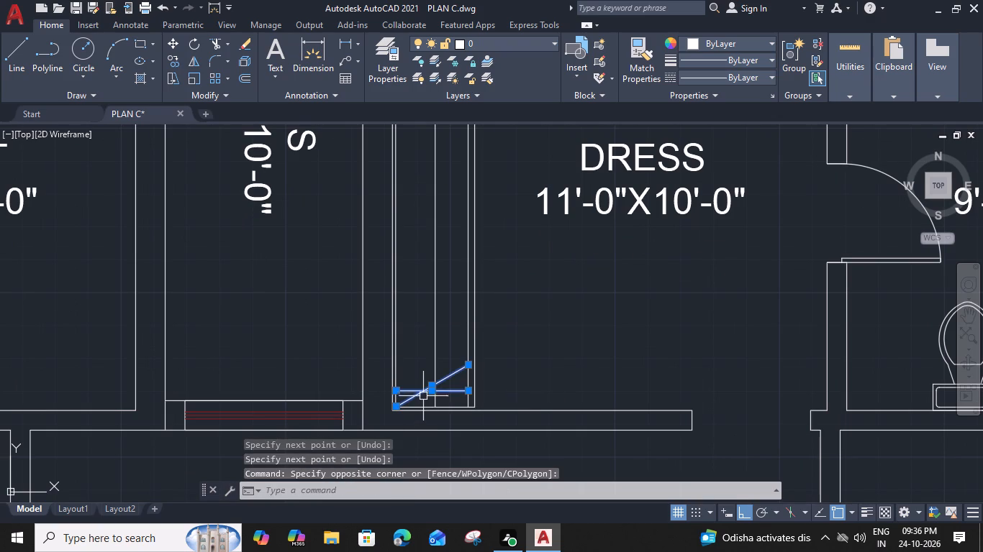
type("CO")
key("space")
scroll(417, 401, "up", 1)
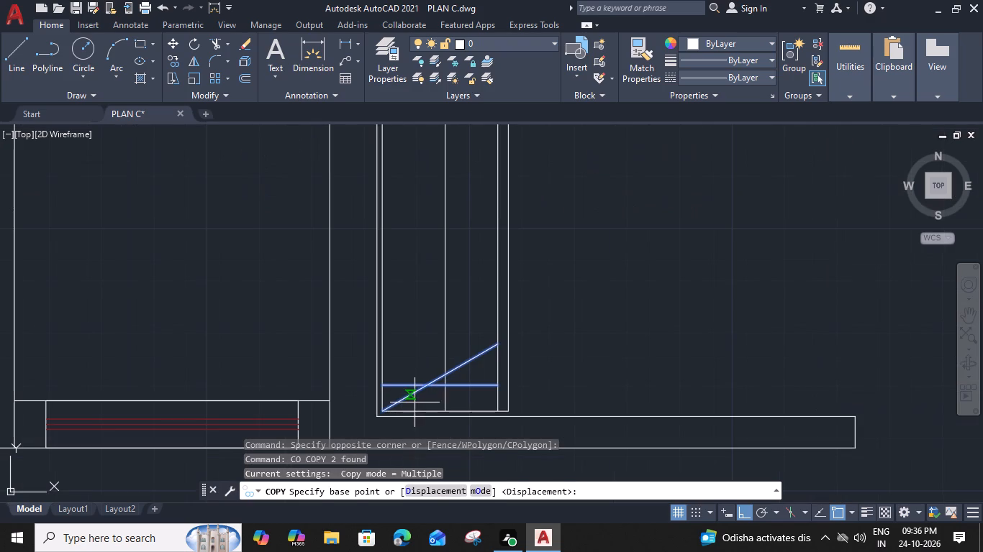
left_click(384, 414)
left_click(381, 385)
left_click(383, 359)
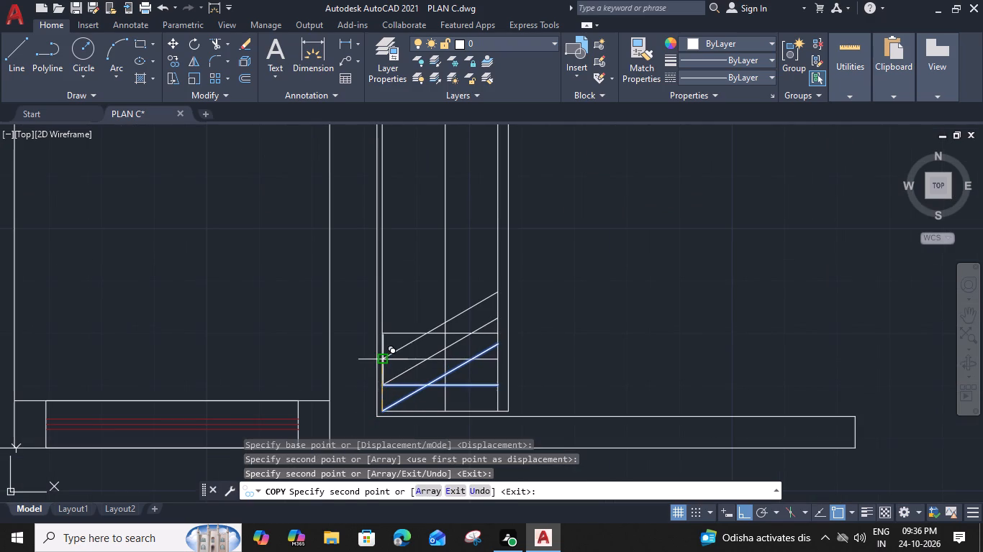
left_click(385, 336)
left_click(381, 310)
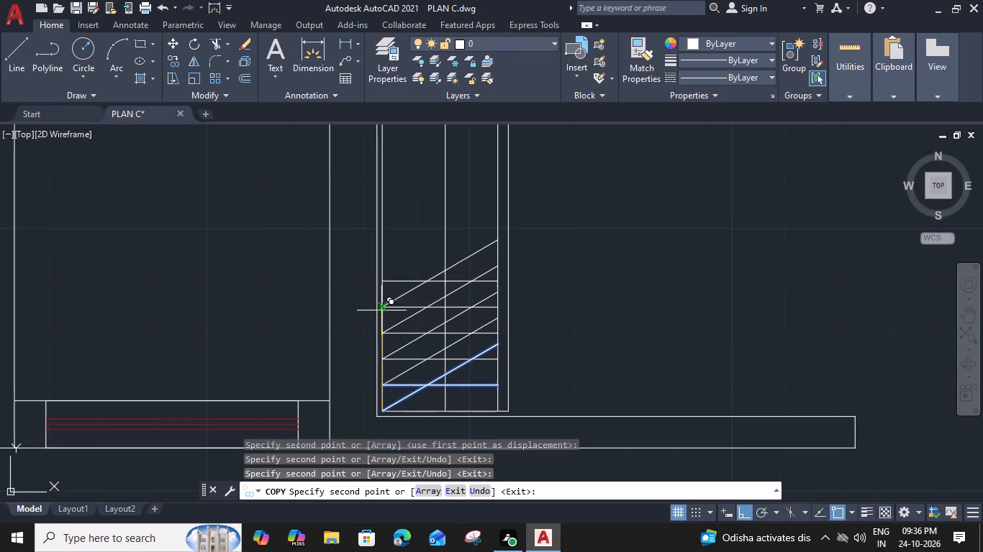
left_click(381, 284)
left_click(381, 256)
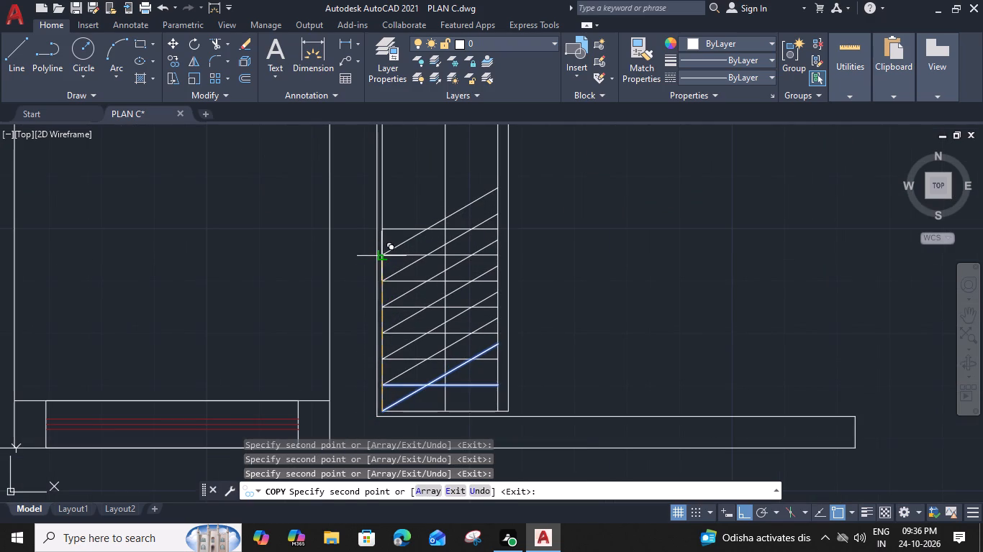
middle_click_drag(381, 256, 404, 379)
left_click(404, 356)
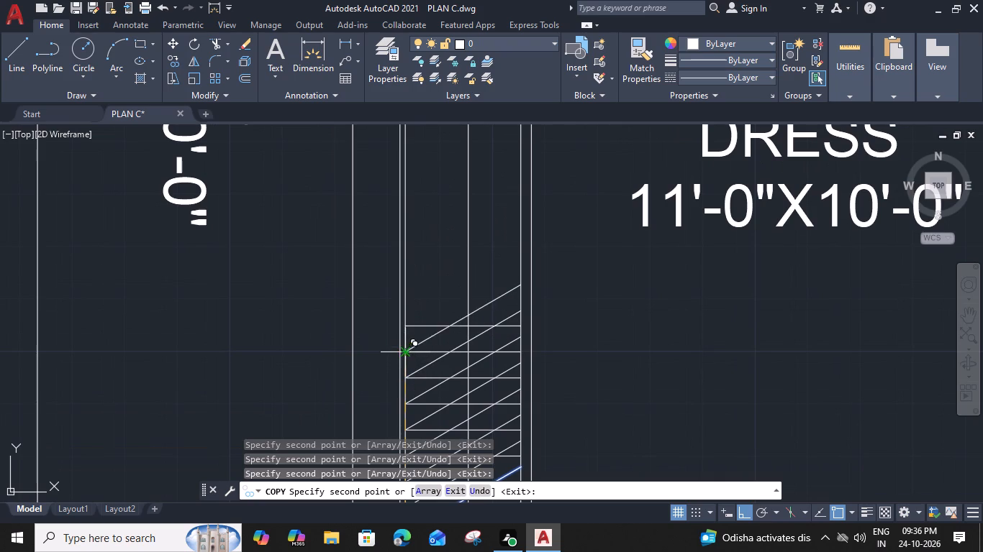
left_click(406, 330)
left_click(406, 300)
middle_click_drag(406, 295, 406, 305)
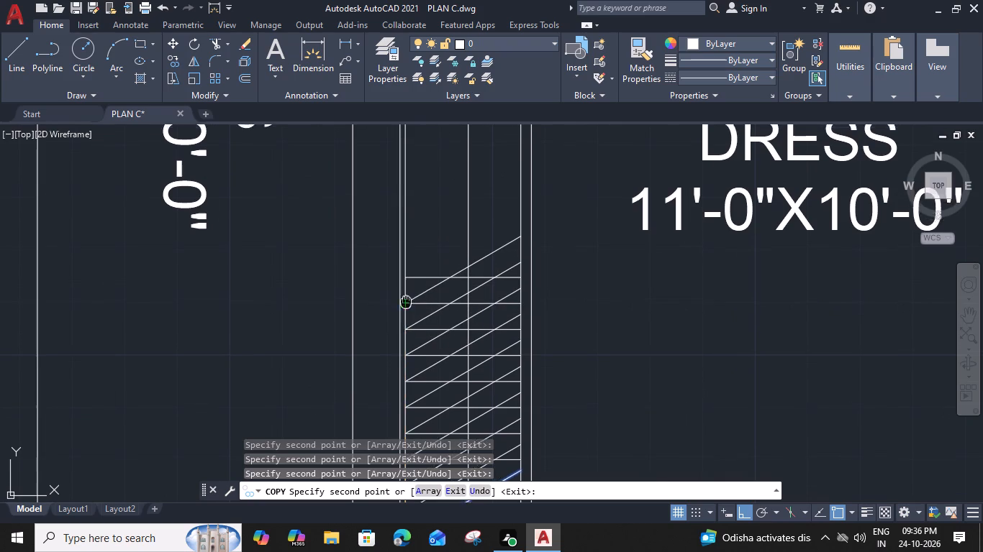
middle_click_drag(406, 305, 412, 358)
left_click(413, 334)
left_click(412, 310)
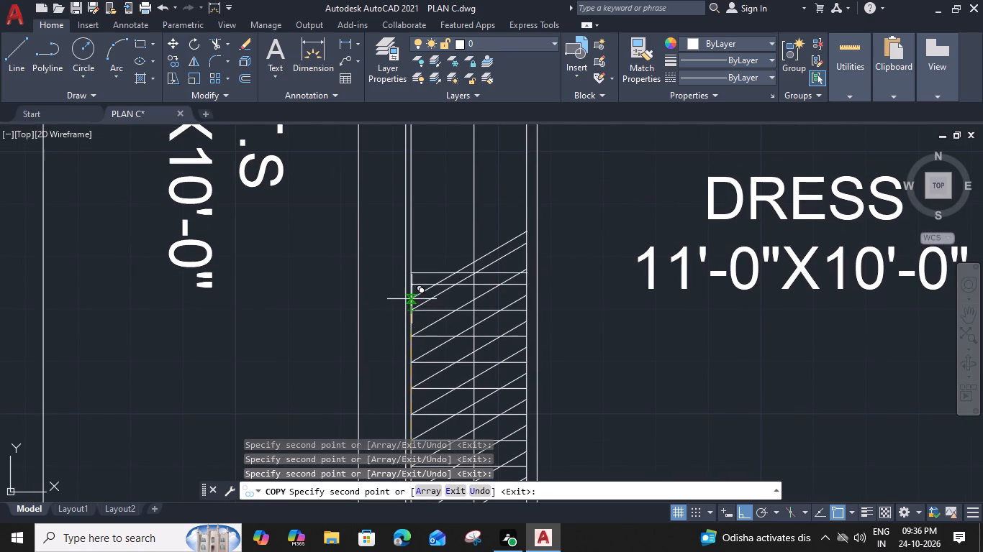
left_click(411, 288)
middle_click_drag(412, 289, 420, 355)
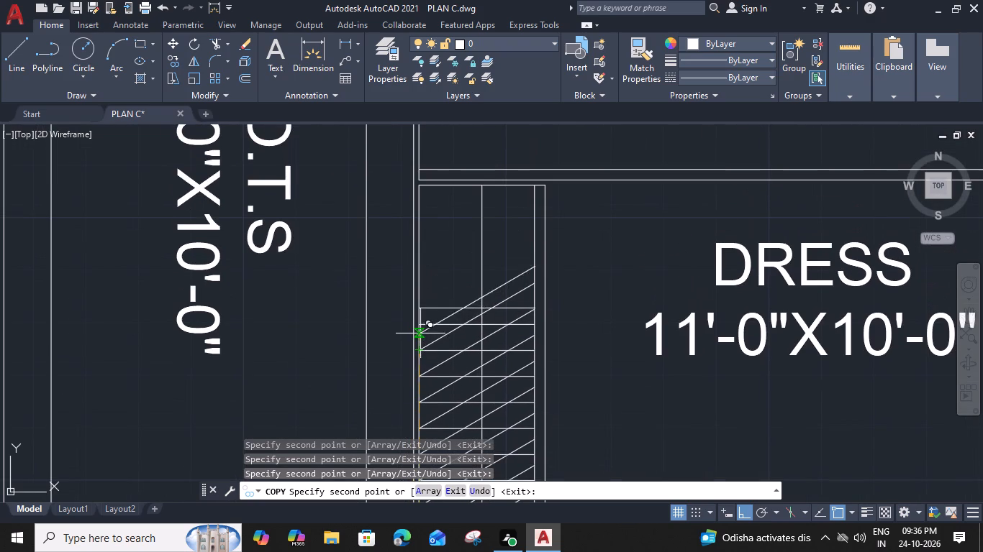
left_click(421, 326)
left_click(420, 298)
left_click(417, 274)
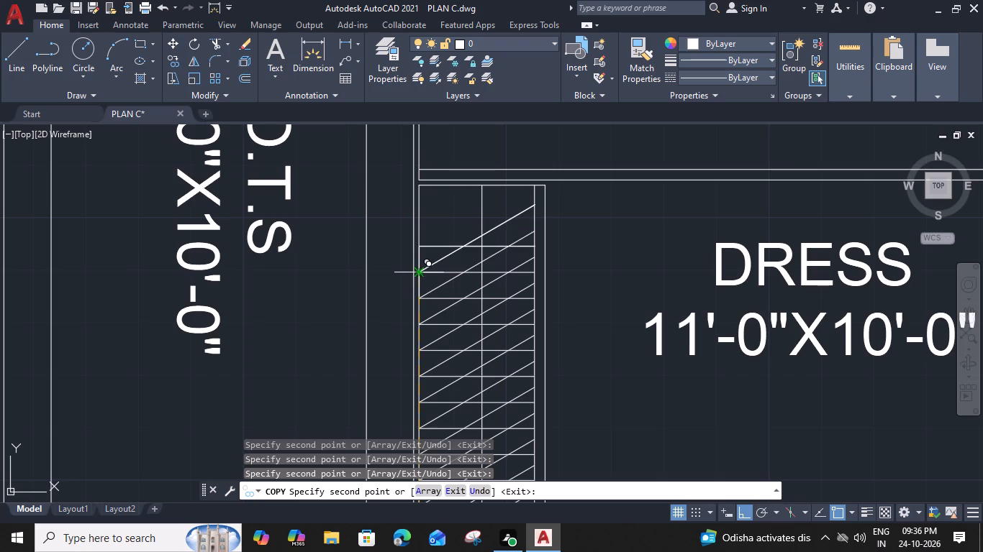
middle_click_drag(416, 279, 418, 333)
left_click(420, 300)
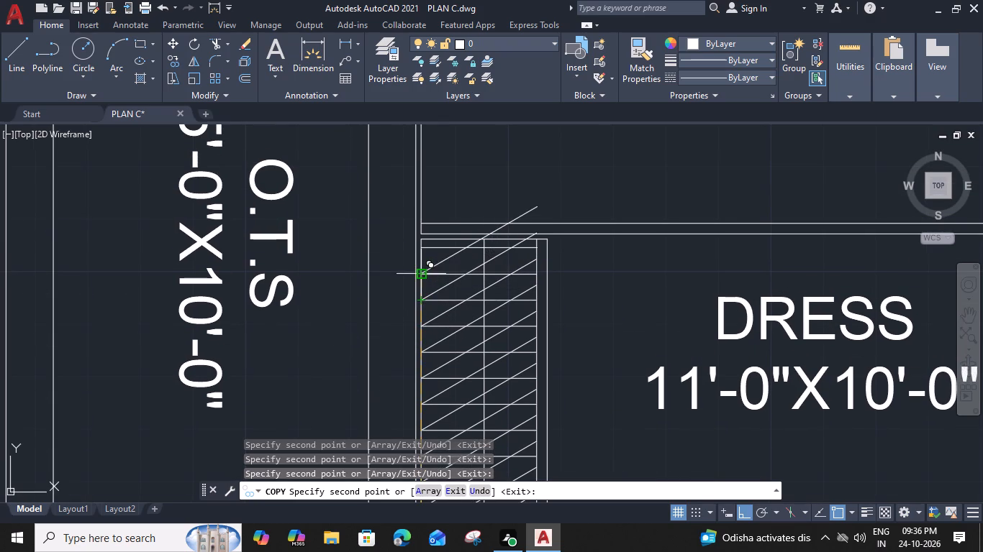
left_click(420, 274)
key("Escape")
Trim the slanted line portions that extend north beyond the west wardrobe's north side.
type("TR")
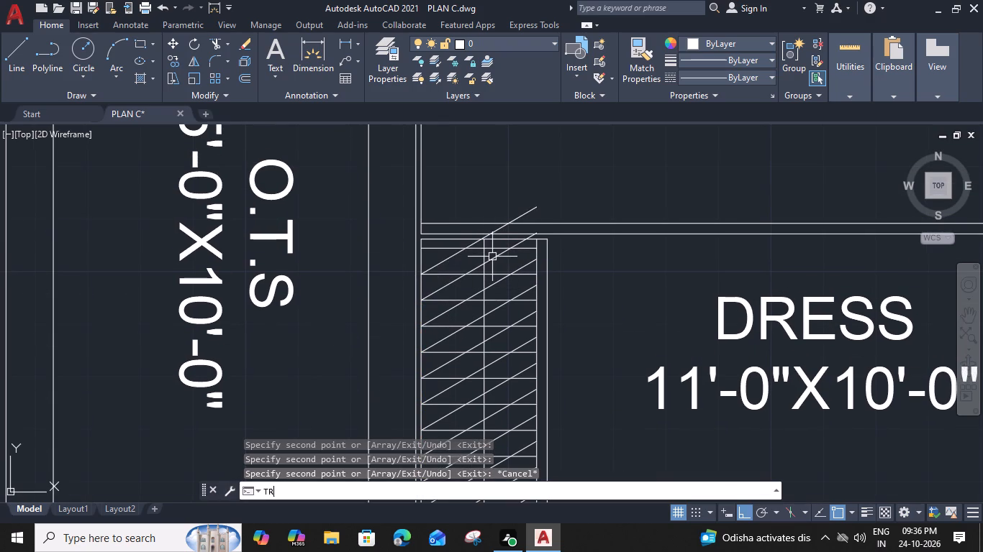
key("space")
scroll(516, 224, "up", 4)
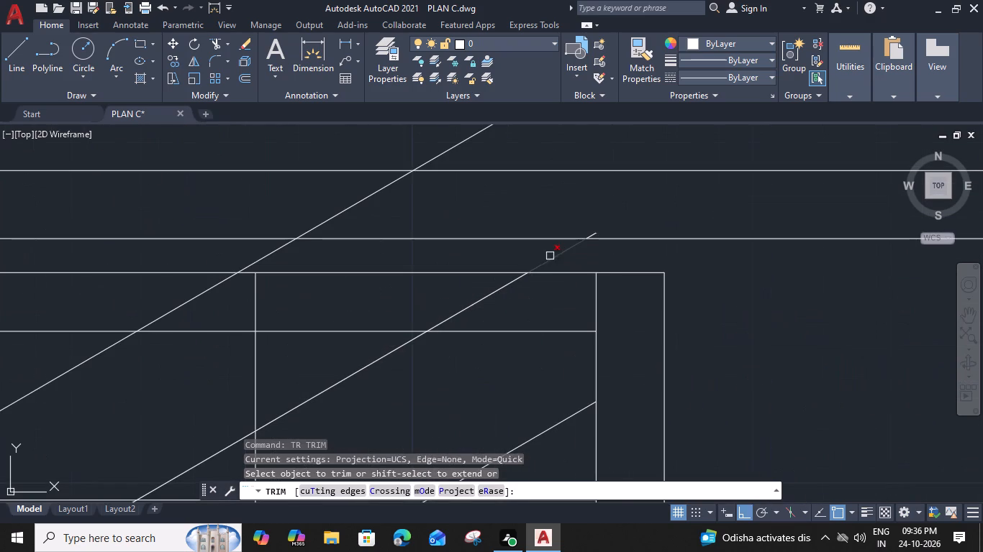
left_click(551, 256)
left_click(595, 231)
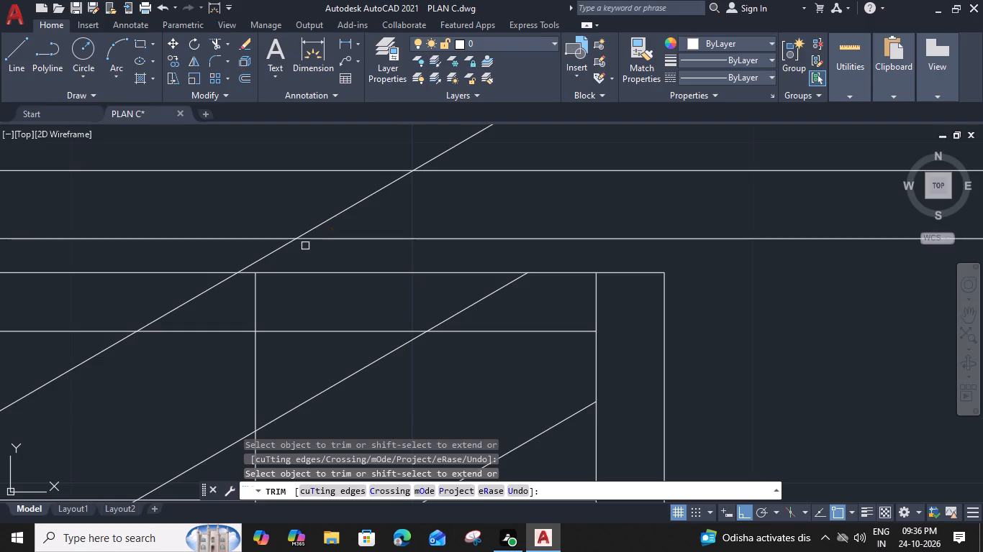
left_click(282, 247)
scroll(282, 247, "down", 3)
left_click(305, 235)
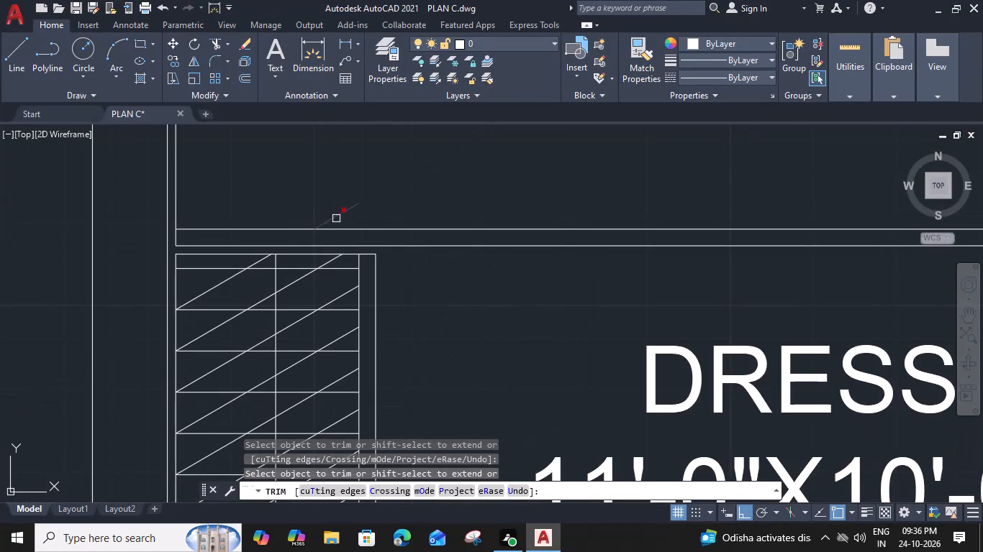
left_click(336, 218)
key("Escape")
Draw a lengthwise centre line through the DRESS 11'-0"X10'-0" north wardrobe from its inner west side to its east side.
scroll(338, 217, "down", 2)
middle_click_drag(339, 218, 461, 281)
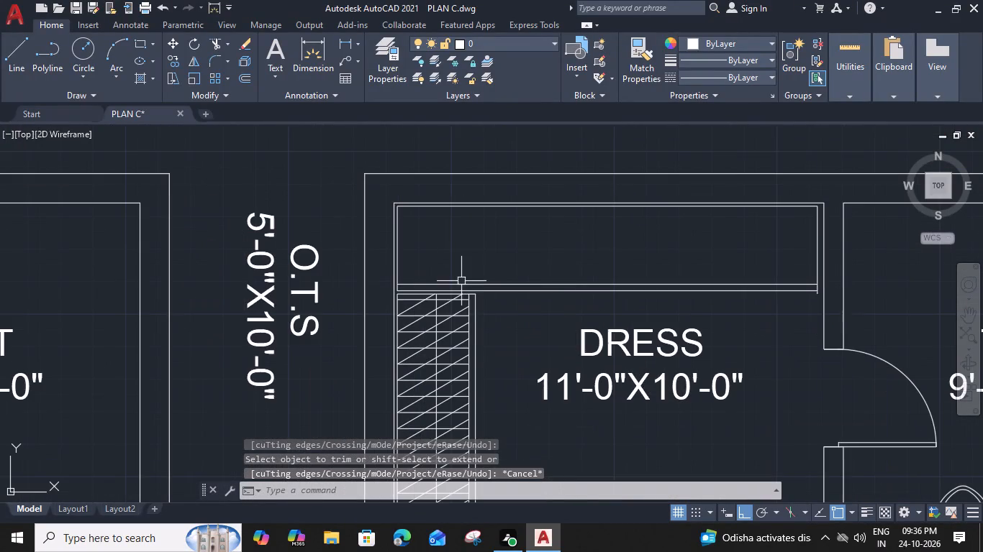
key("l")
key("space")
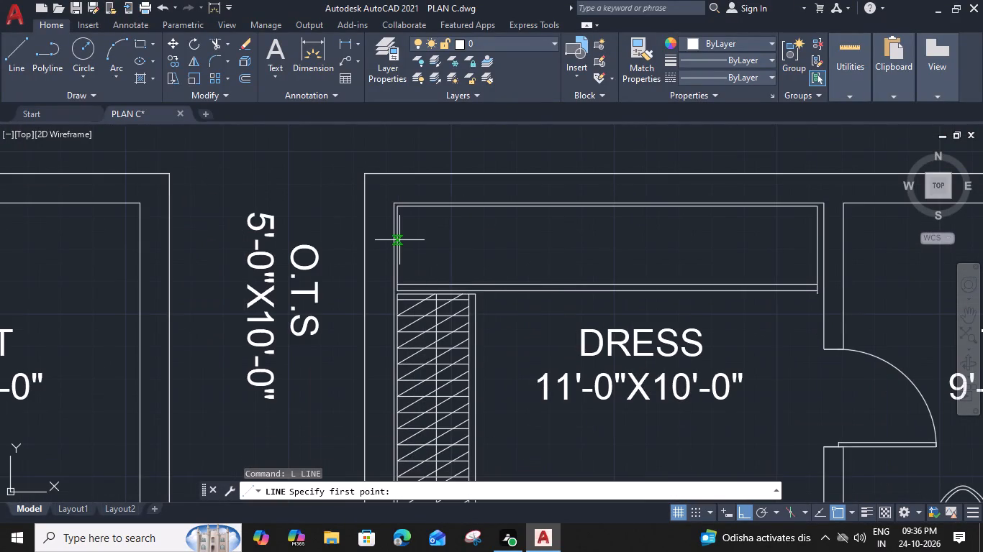
left_click(401, 246)
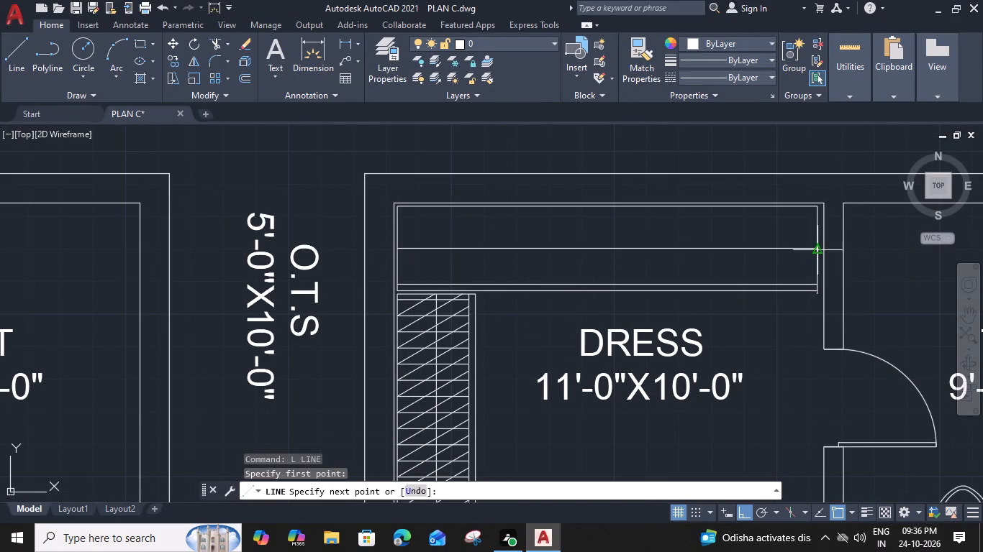
left_click(816, 249)
key("space")
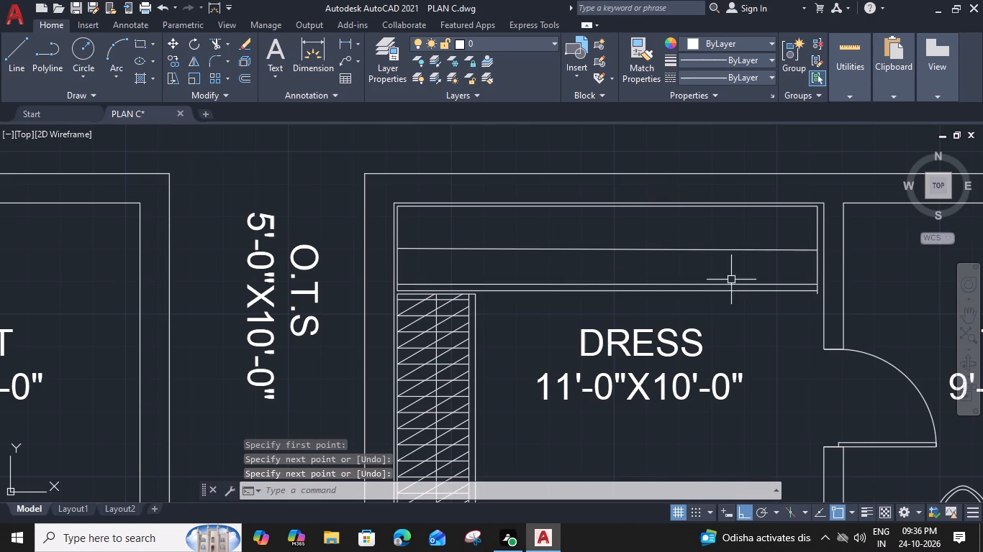
Draw two crossing slanted hanger lines between the north wardrobe's inner south and north lines at its west end, one starting at the southwest corner.
type("L")
key("space")
scroll(388, 254, "up", 2)
left_click(413, 330)
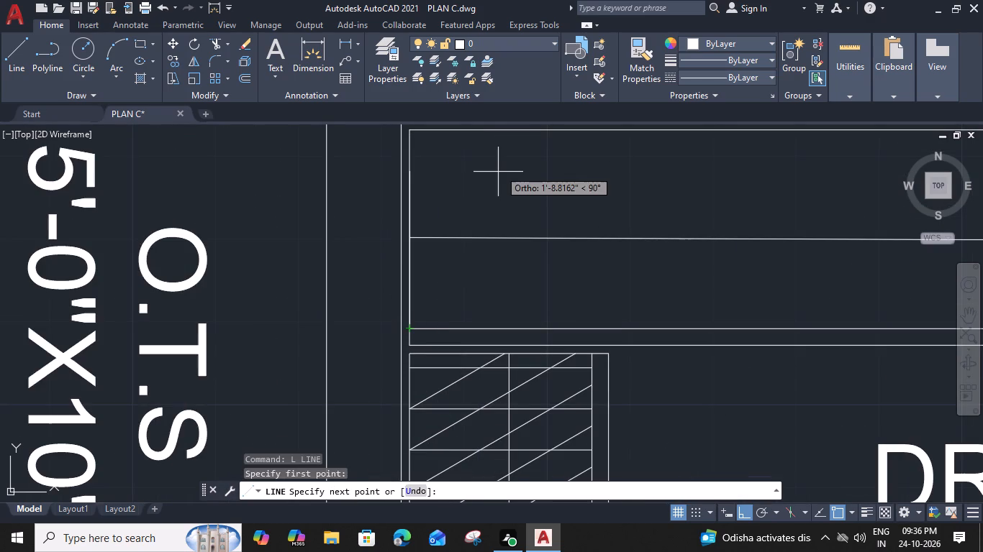
middle_click_drag(497, 172, 459, 197)
left_click(491, 154)
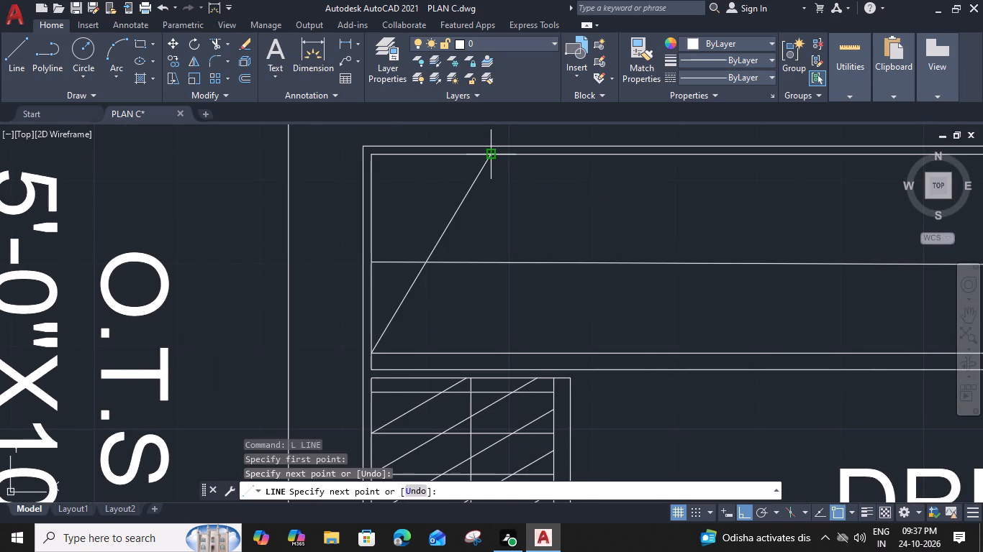
key("space")
key("space")
left_click_drag(430, 354, 426, 344)
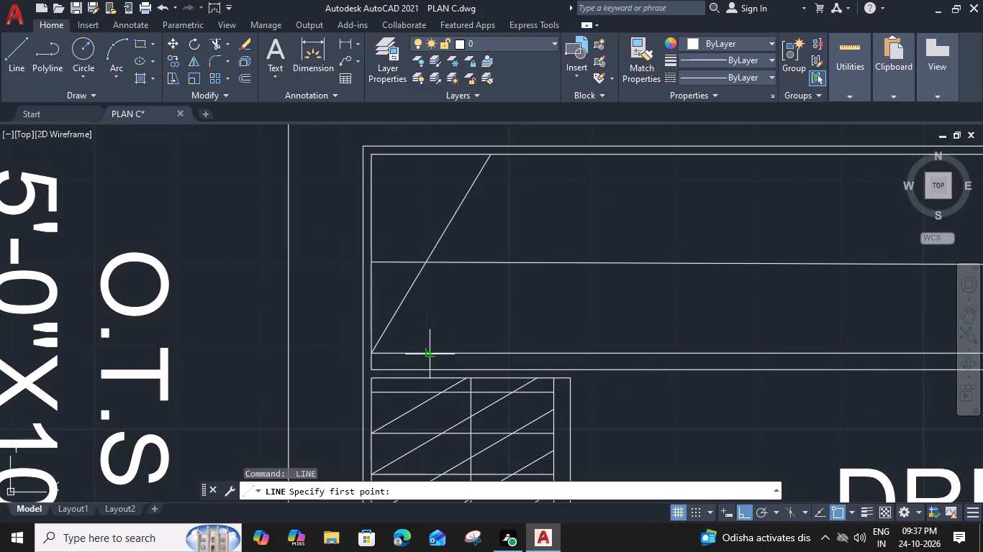
left_click(401, 154)
key("space")
Copy the north wardrobe's two crossing hanger lines repeatedly eastward along its inner south line, end to end, up to its east end.
left_click(465, 198)
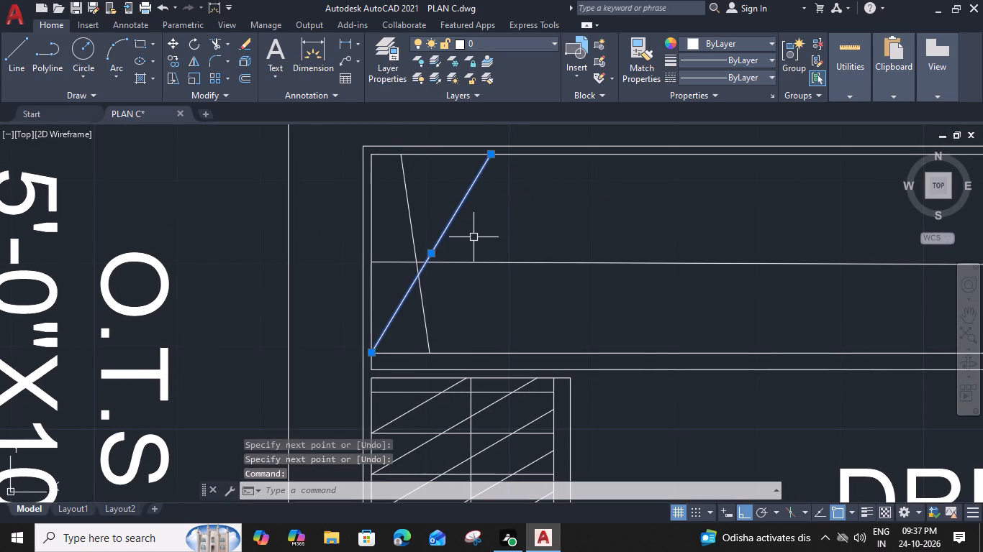
key("Escape")
left_click_drag(477, 232, 448, 243)
left_click(404, 247)
key("c")
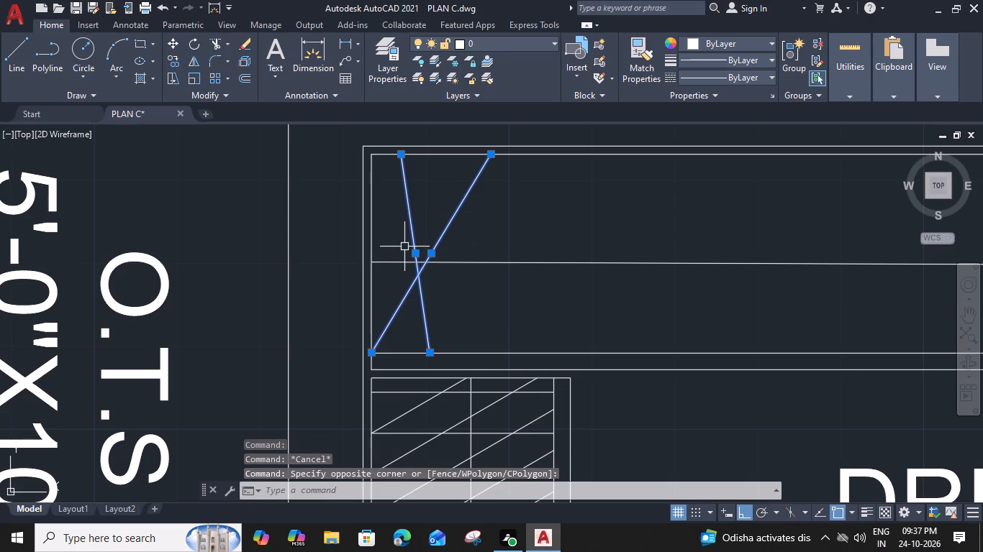
key("o")
key("space")
left_click(371, 351)
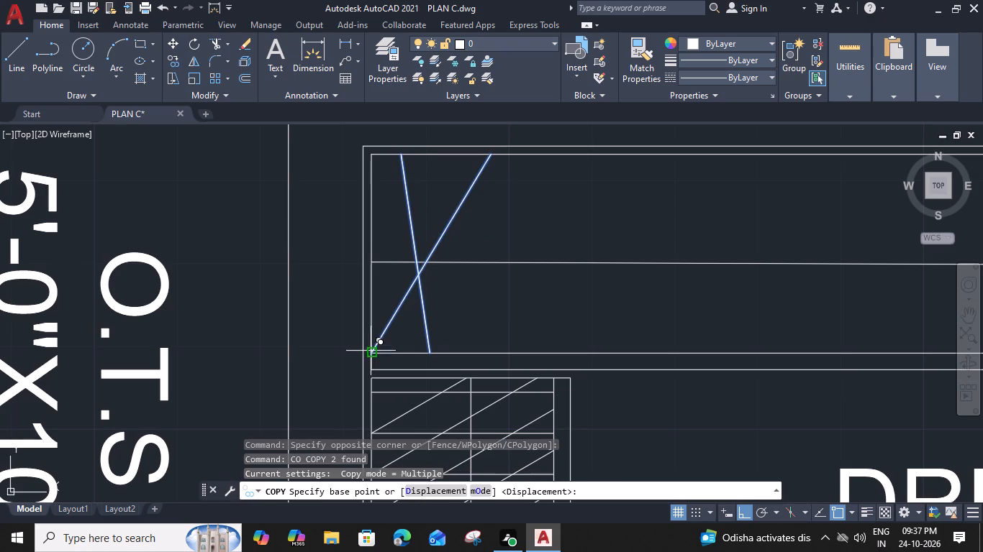
left_click(426, 352)
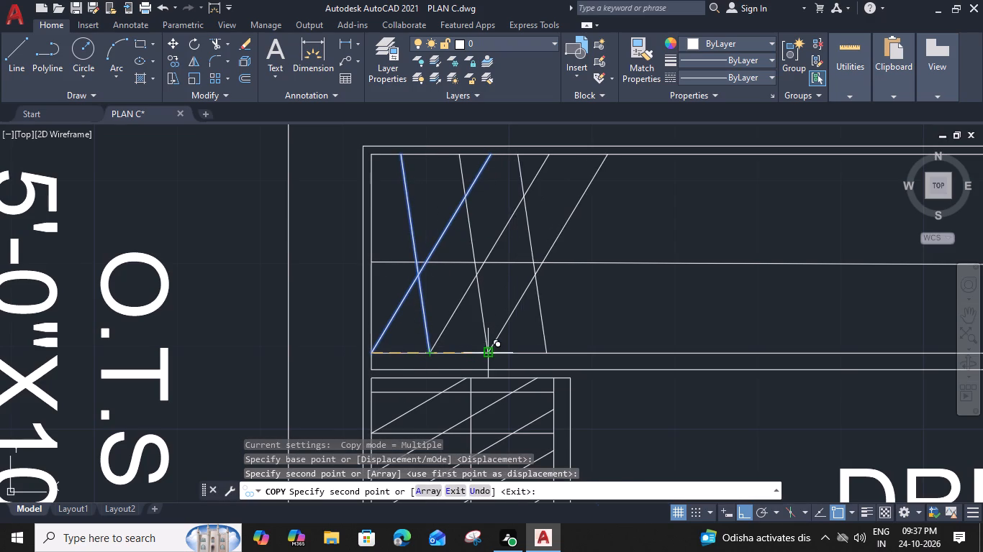
left_click(491, 356)
left_click(544, 355)
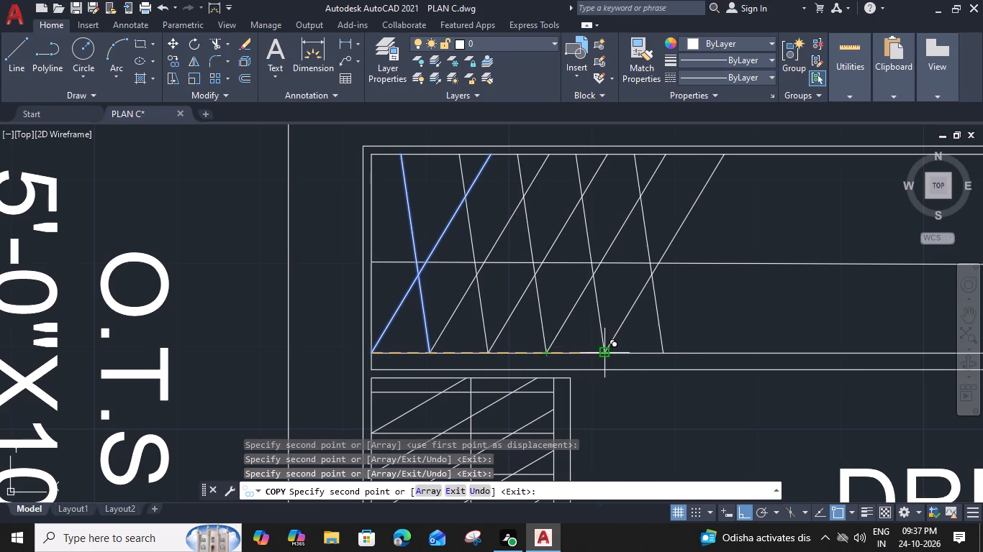
left_click(605, 356)
middle_click_drag(633, 354, 447, 361)
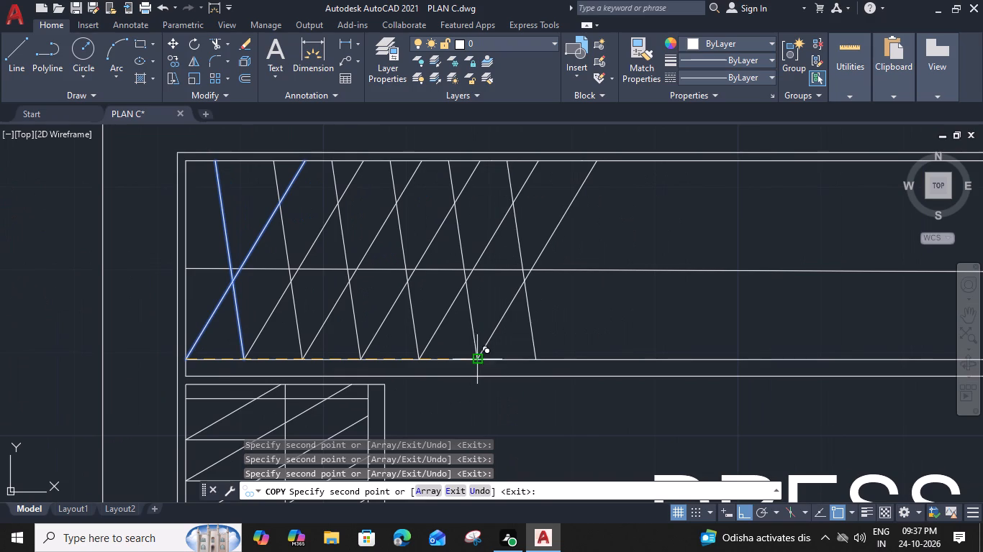
left_click(481, 360)
left_click(535, 361)
left_click(599, 363)
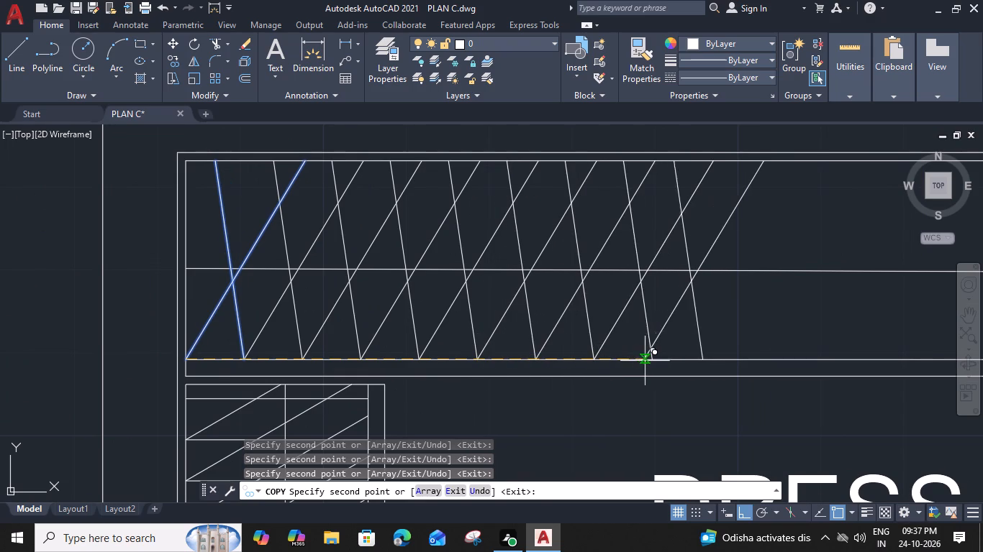
left_click(656, 360)
middle_click(0, 336)
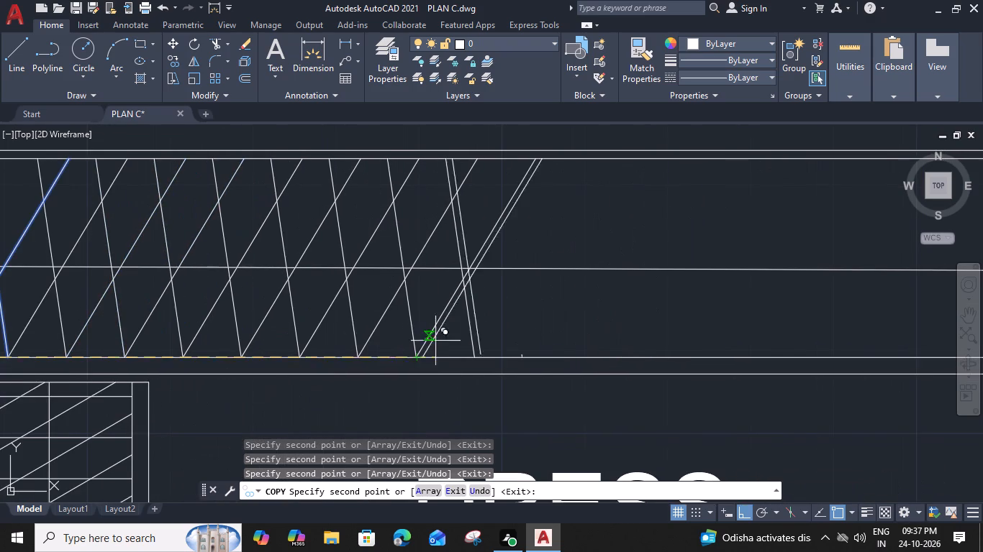
middle_click_drag(482, 346, 294, 306)
left_click(285, 320)
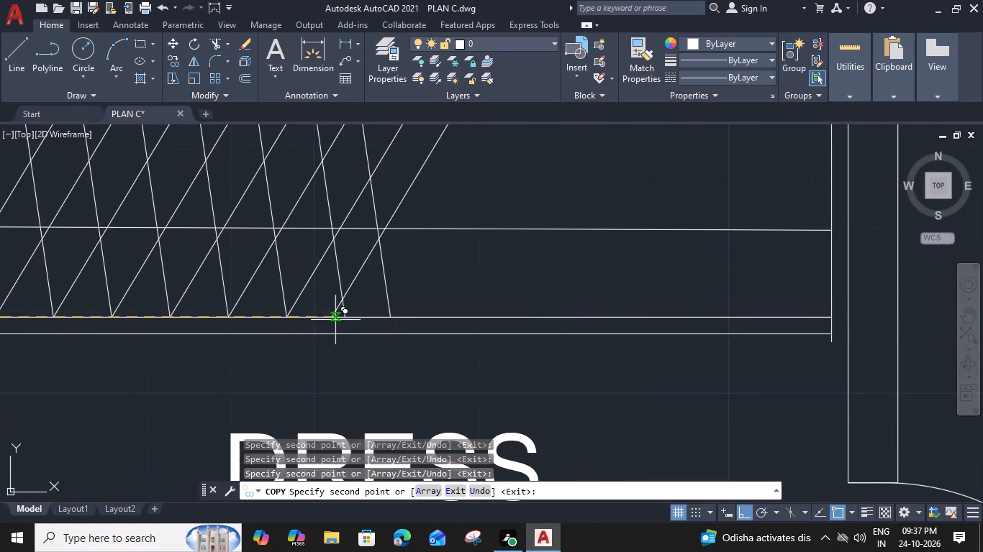
left_click(346, 321)
left_click(407, 319)
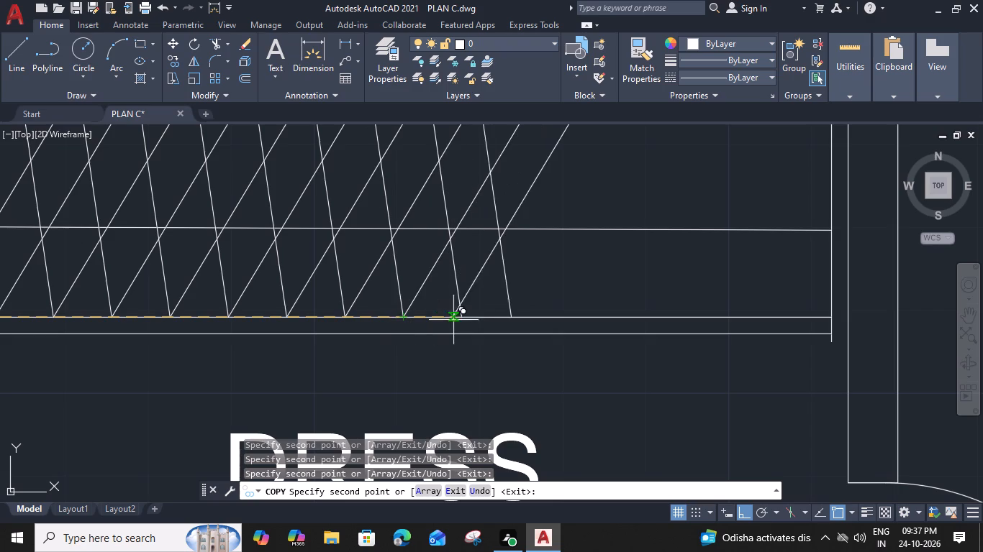
left_click(461, 320)
left_click(519, 318)
left_click(583, 318)
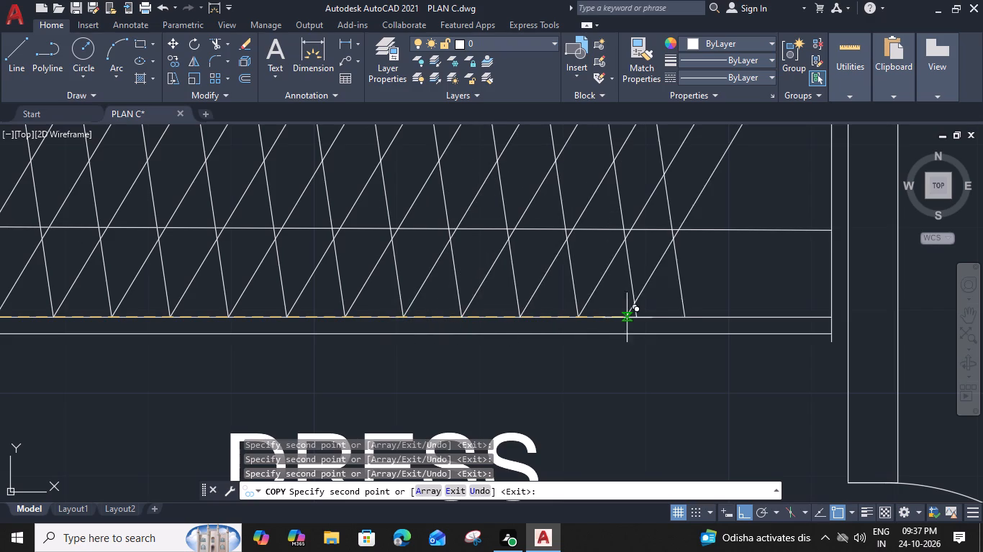
left_click(638, 316)
left_click_drag(699, 316, 707, 316)
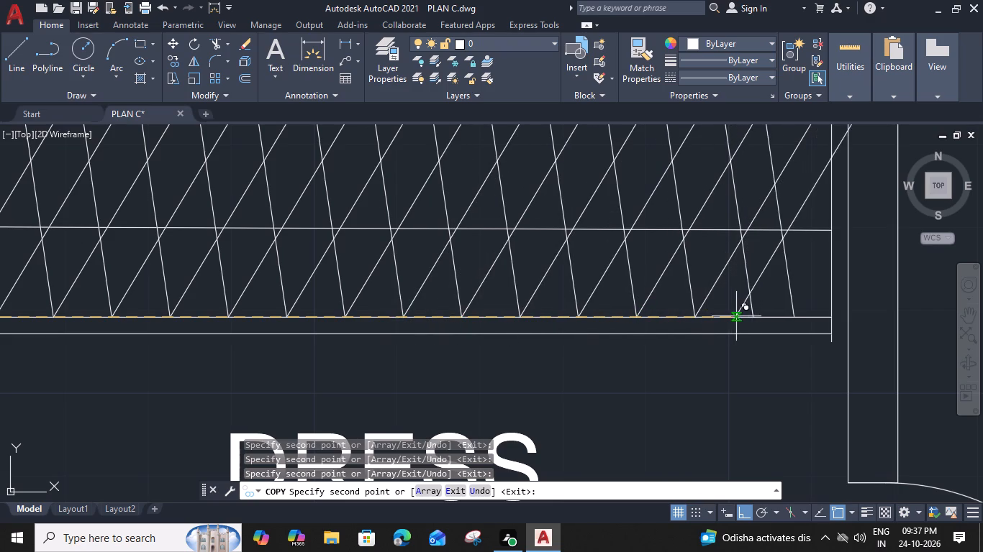
left_click(755, 316)
key("Escape")
Trim the east side line's stub below the north wardrobe and the slanted line portions extending beyond its east side.
key("t")
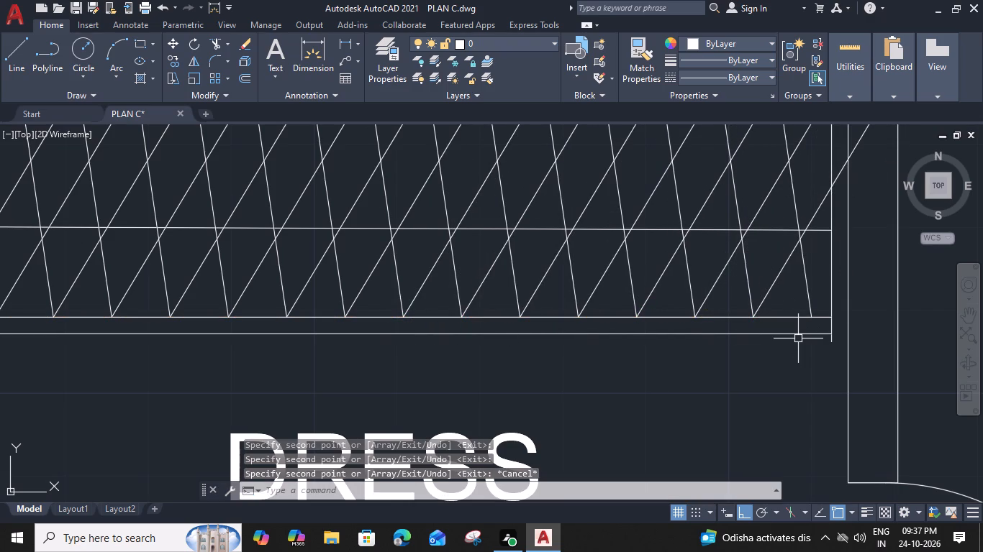
key("r")
key("space")
left_click(833, 342)
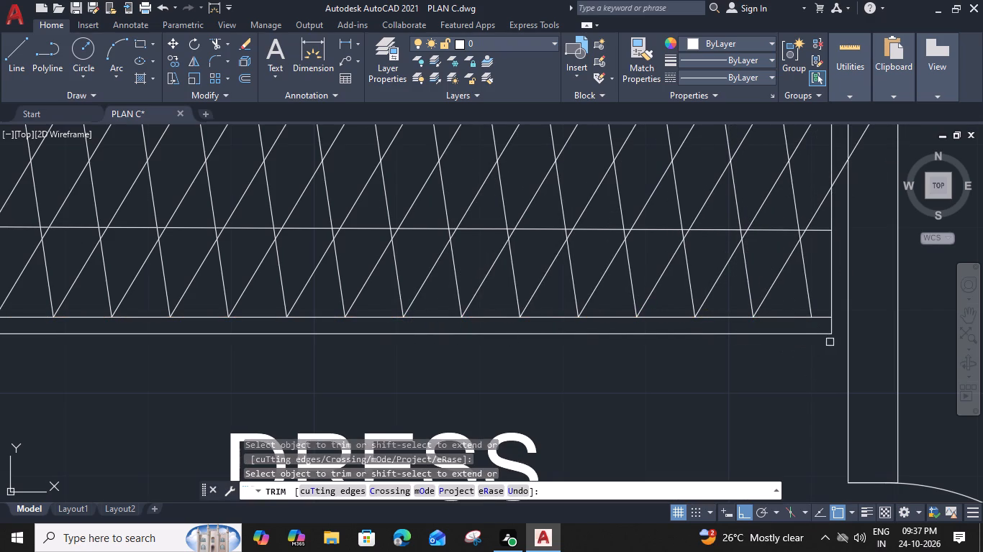
middle_click_drag(792, 356, 532, 456)
left_click(577, 277)
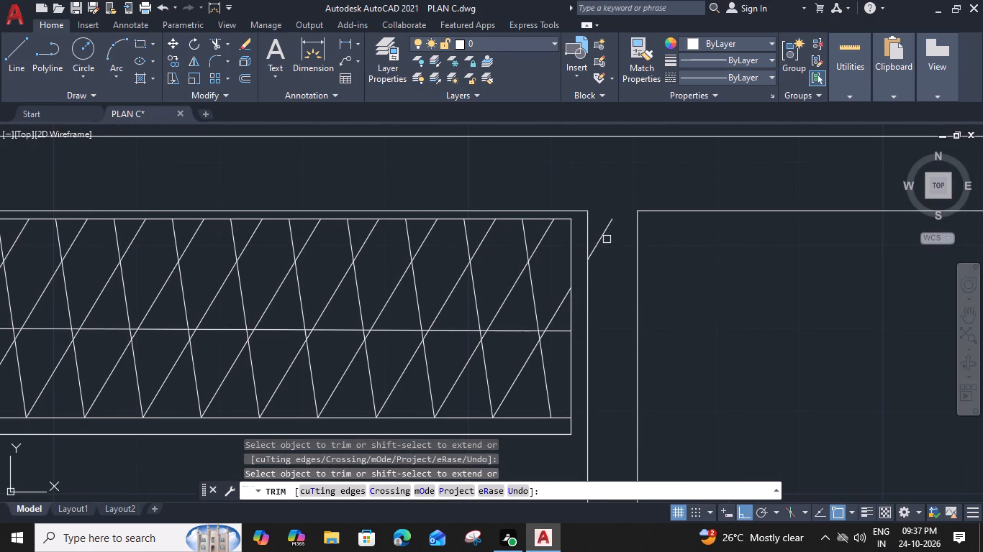
left_click(607, 232)
key("Escape")
Move the DRESS 11'-5"X10'-0" label east, clear of the room's west wardrobe.
scroll(607, 232, "down", 4)
middle_click_drag(661, 328, 617, 264)
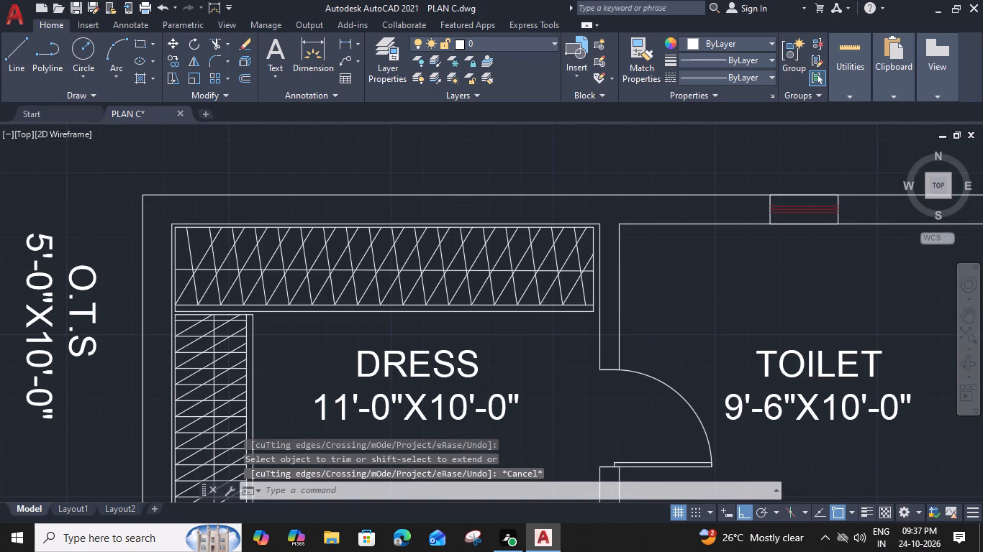
middle_click_drag(617, 264, 183, 244)
left_click(540, 261)
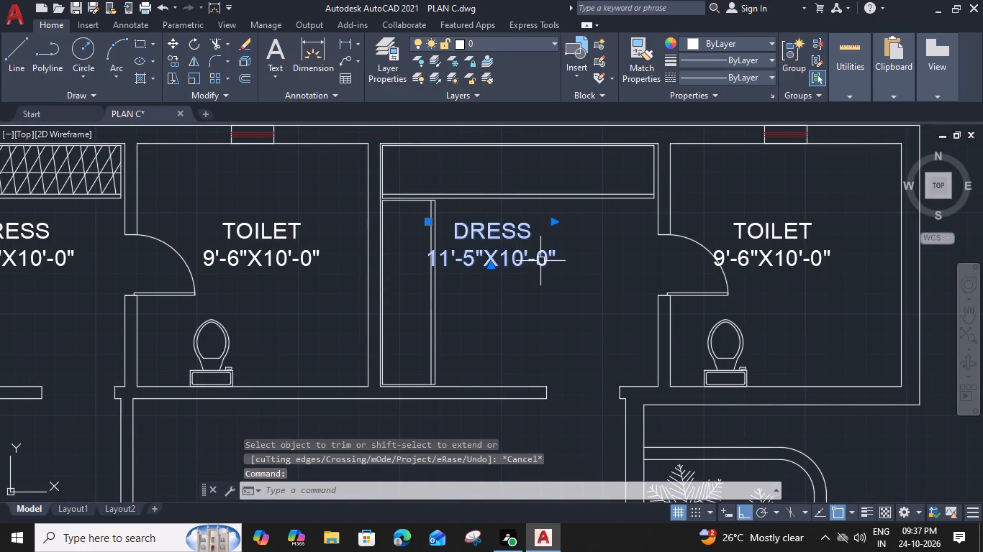
type("M")
key("space")
left_click(555, 270)
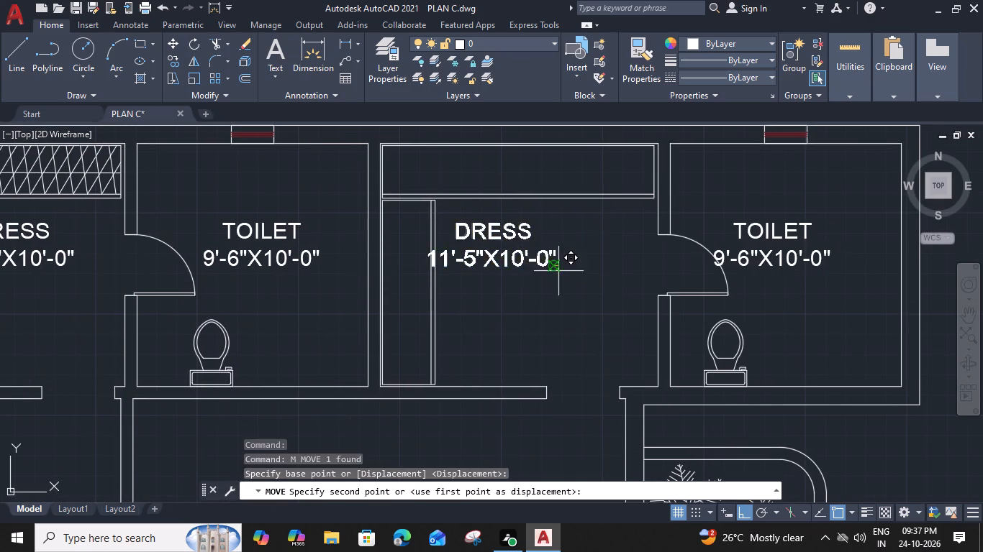
left_click(605, 275)
Draw a lengthwise centre line through the DRESS 11'-5"X10'-0" west wardrobe from its north side to its south side.
type("L")
key("space")
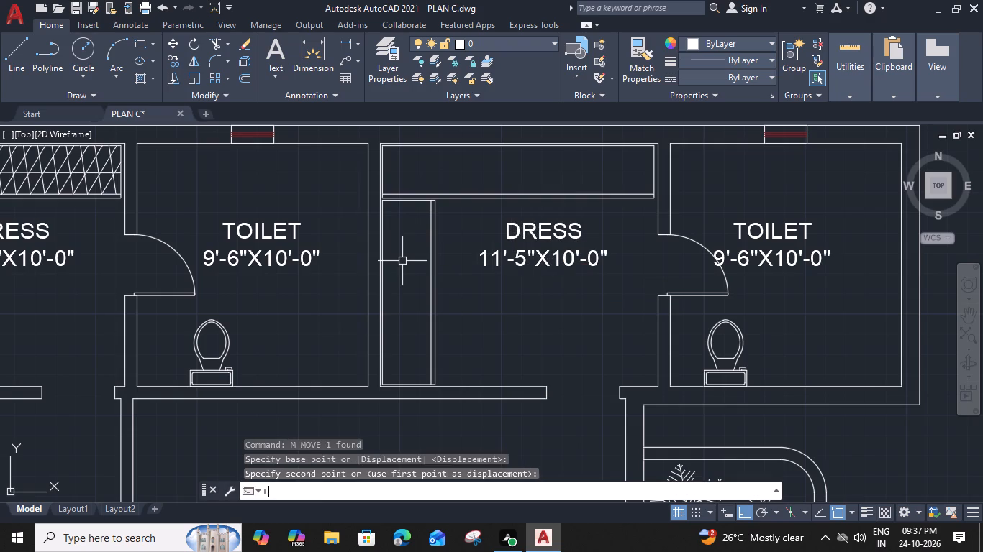
scroll(400, 206, "up", 1)
left_click(412, 200)
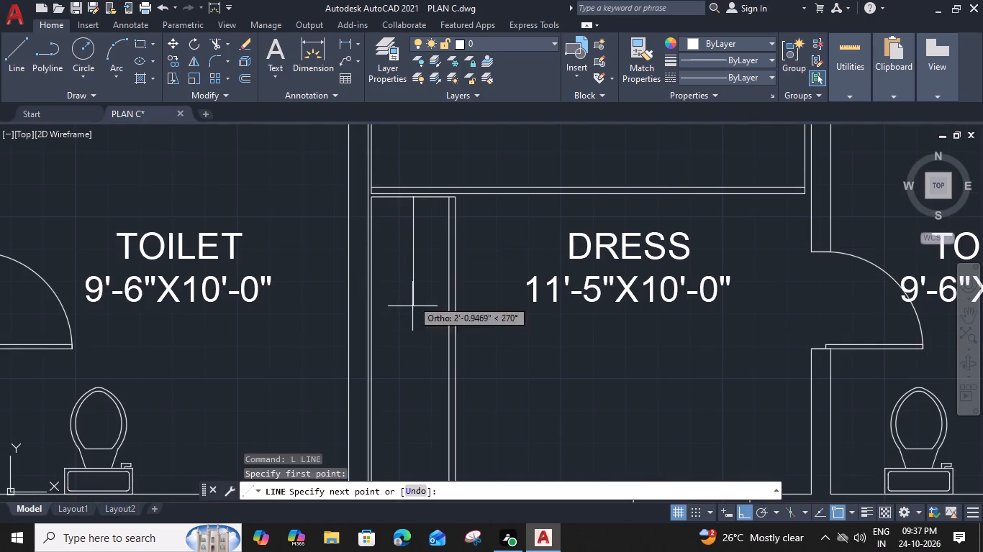
middle_click_drag(415, 339, 412, 181)
left_click(411, 332)
key("space")
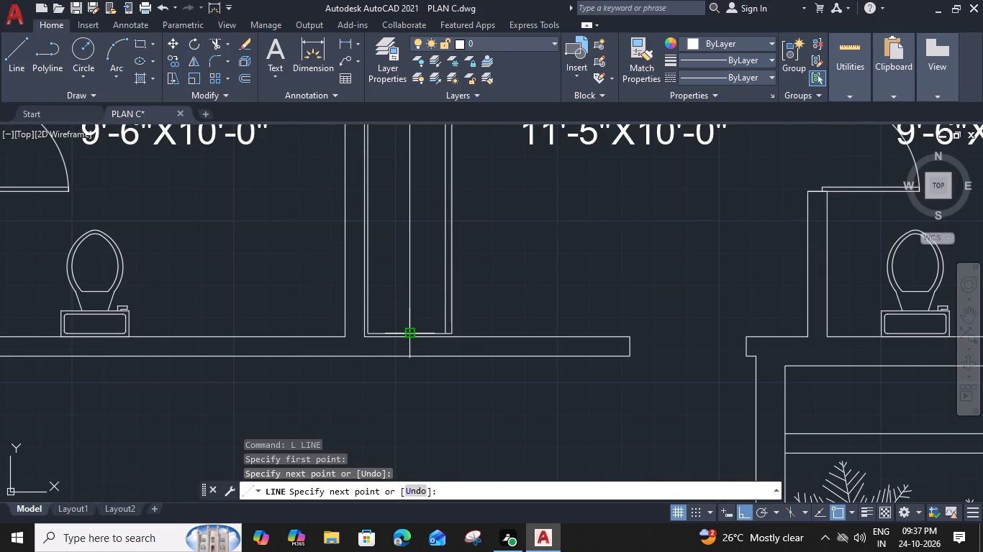
Draw two crossing slanted hanger lines between this west wardrobe's inner west and east lines at its south end, one starting at the southwest corner.
key("space")
left_click(371, 332)
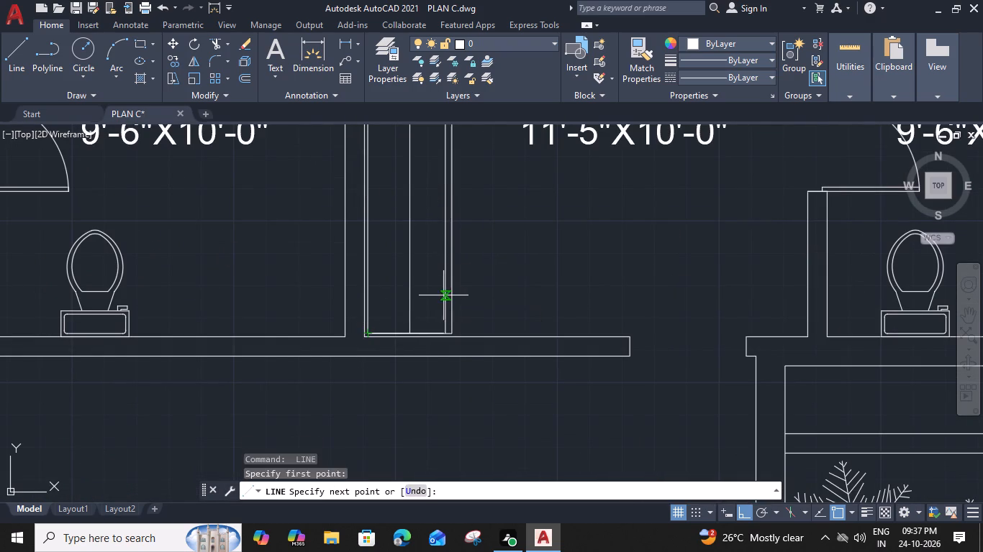
left_click(444, 296)
key("space")
key("space")
left_click(443, 321)
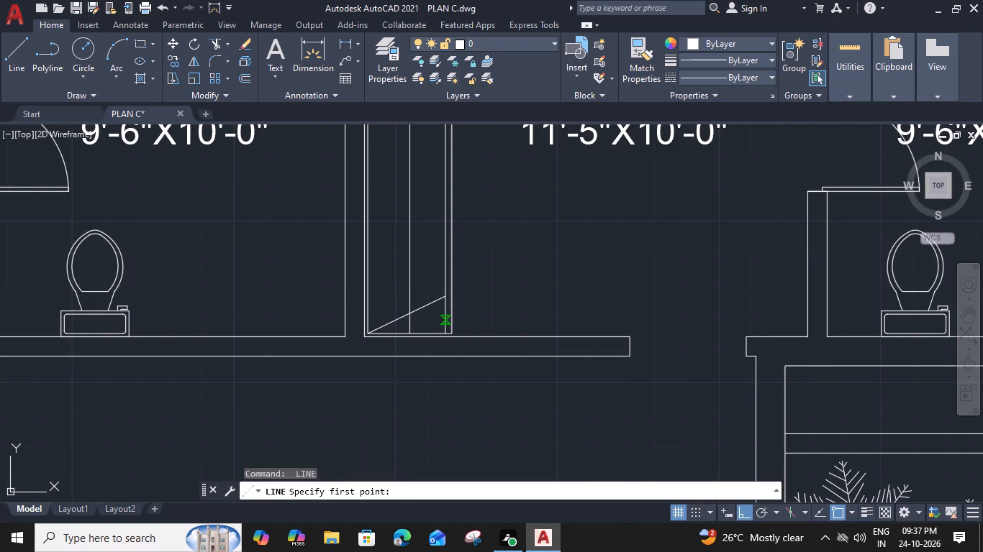
left_click(368, 310)
key("space")
Copy the two crossing hanger lines repeatedly northward along the DRESS 11'-5"X10'-0" west wardrobe's inner west line, up to its north end.
left_click(409, 303)
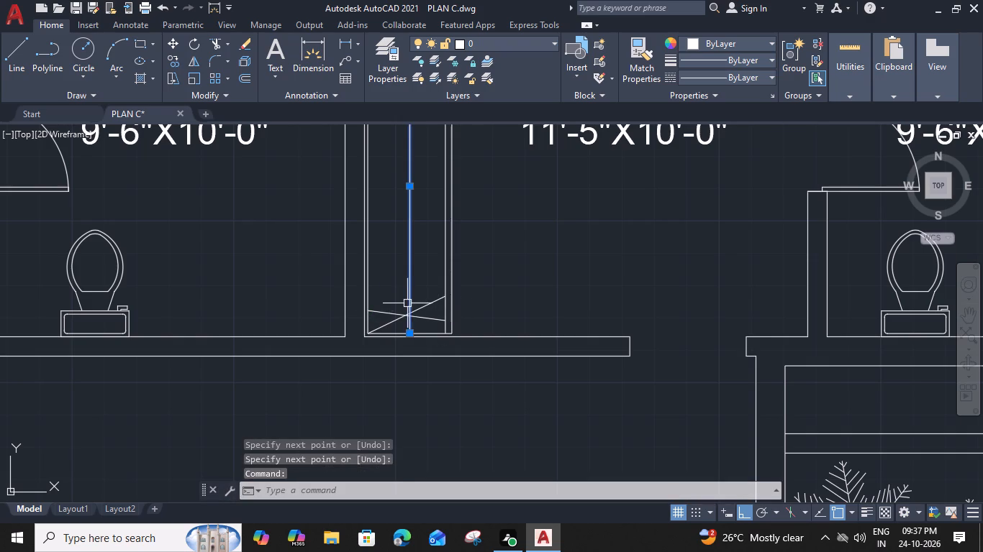
key("Escape")
left_click(403, 308)
left_click(397, 322)
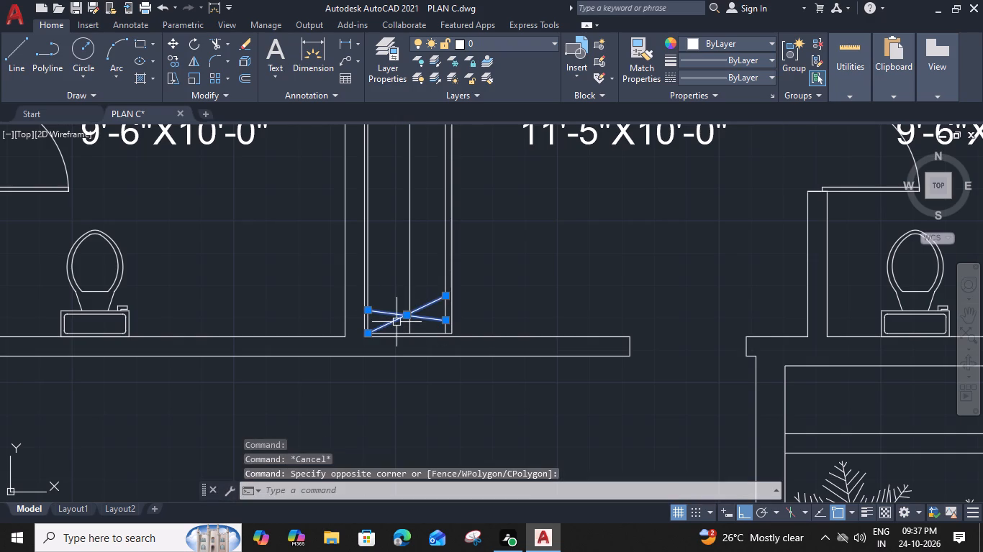
key("c")
type("O")
key("space")
scroll(381, 333, "up", 2)
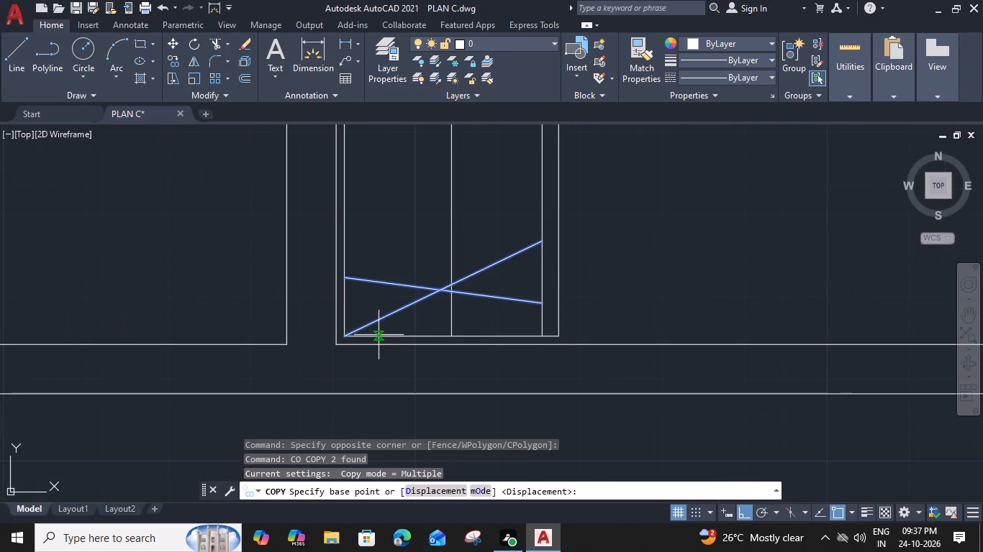
left_click(345, 337)
left_click(343, 278)
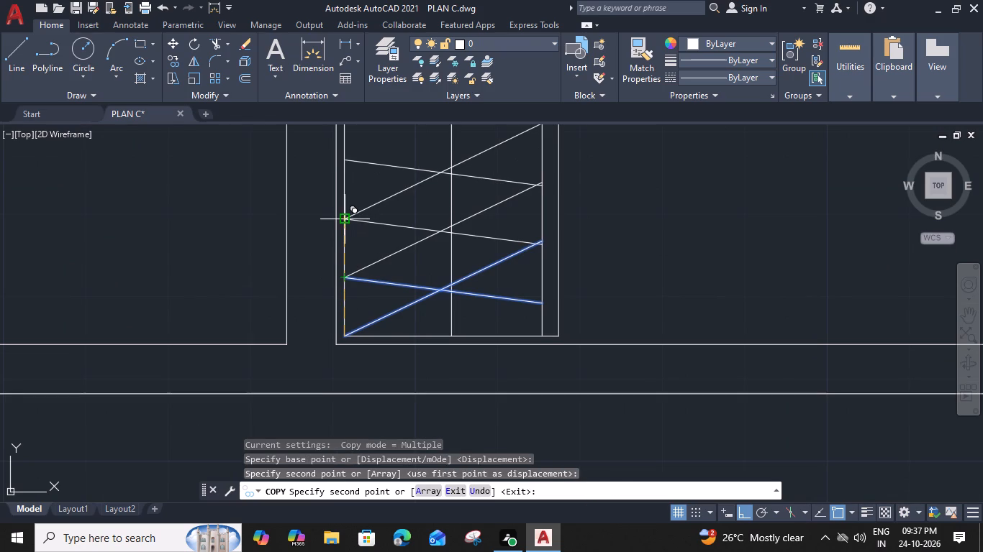
left_click(343, 218)
middle_click_drag(344, 218, 350, 346)
left_click(350, 288)
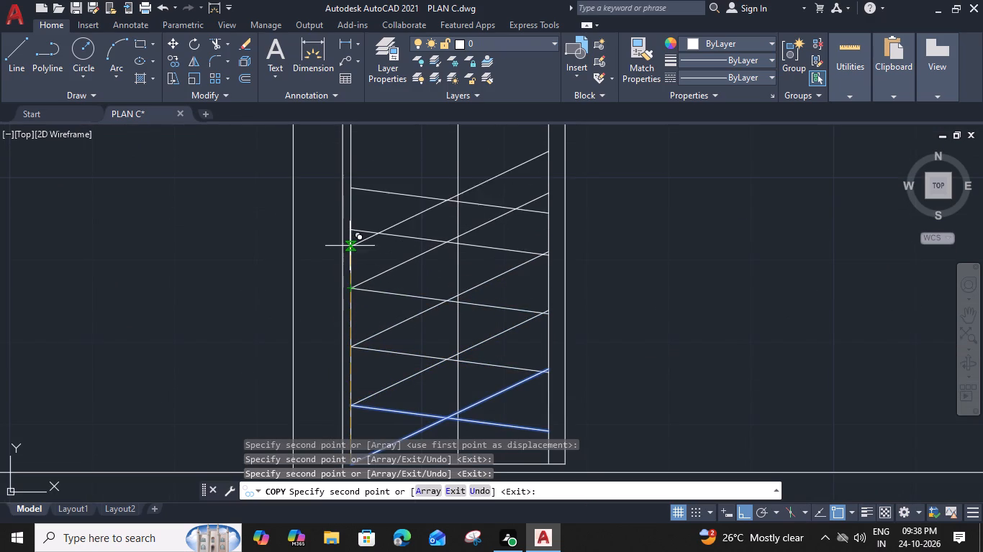
left_click(349, 229)
middle_click_drag(354, 215, 351, 330)
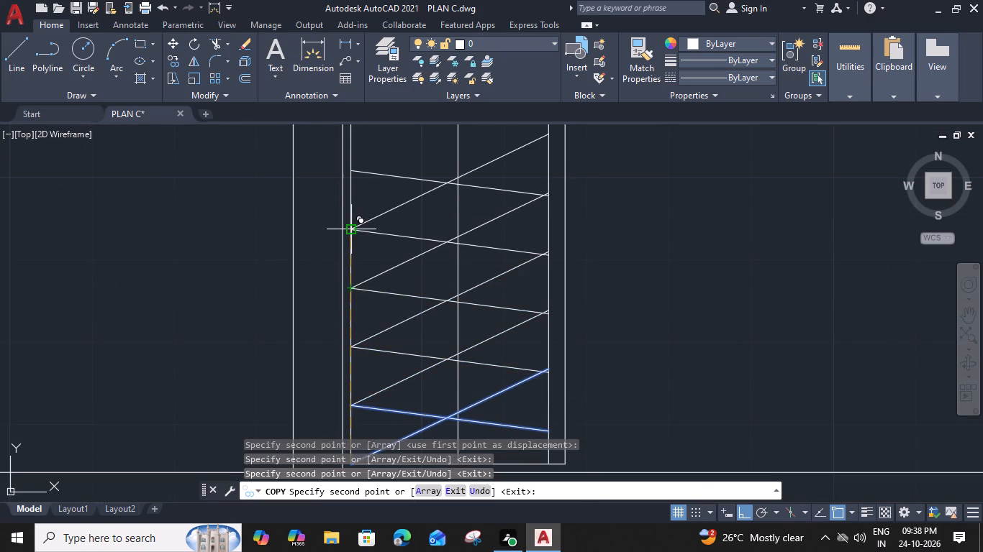
left_click(348, 290)
left_click(348, 229)
middle_click_drag(349, 237, 349, 252)
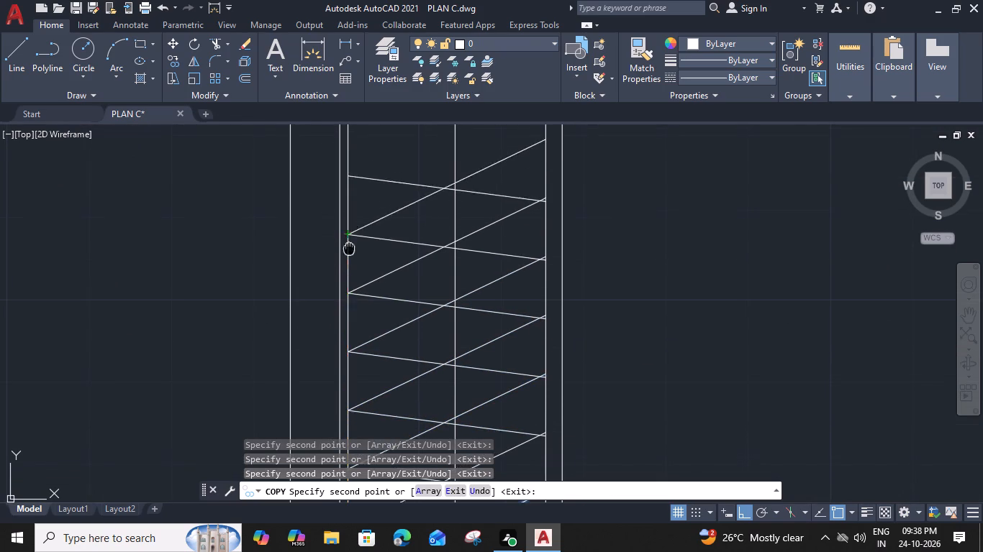
middle_click_drag(349, 252, 357, 382)
left_click(360, 316)
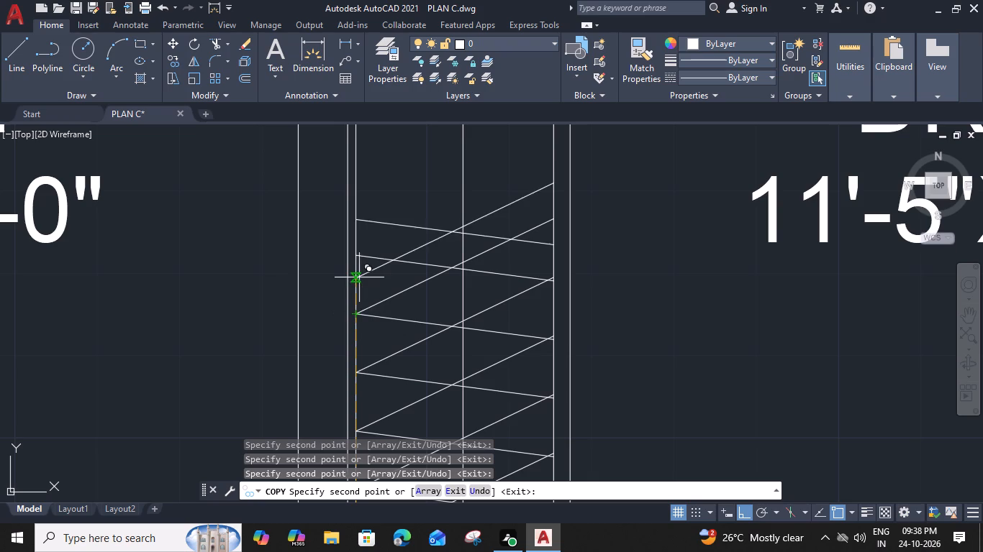
left_click(358, 259)
middle_click_drag(358, 245, 348, 382)
left_click(345, 335)
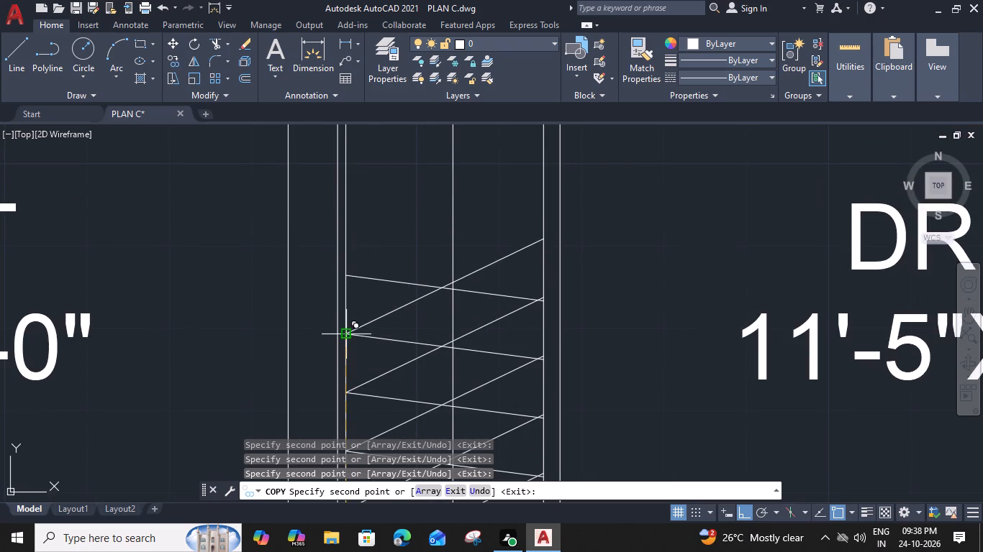
left_click(346, 282)
middle_click_drag(347, 261, 347, 365)
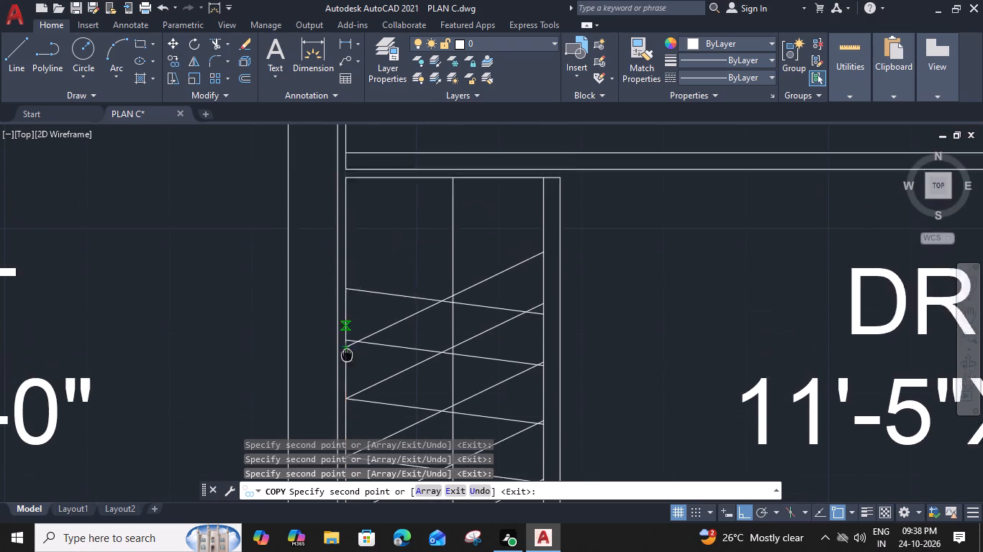
middle_click_drag(347, 365, 347, 377)
left_click(345, 341)
left_click(348, 275)
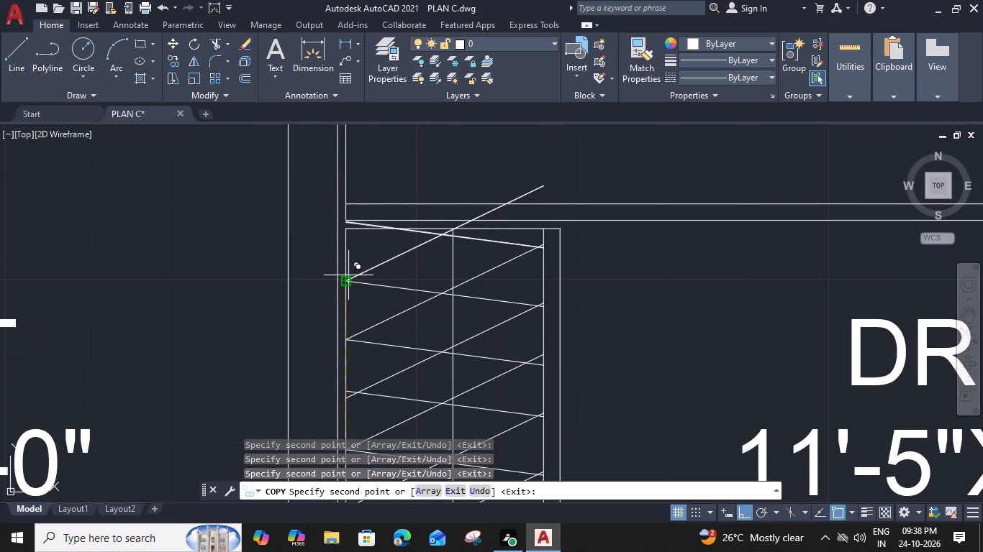
key("Escape")
Trim the hanger line ends projecting beyond the north end of the DRESS 11'-5"X10'-0" west wardrobe.
type("TR")
key("space")
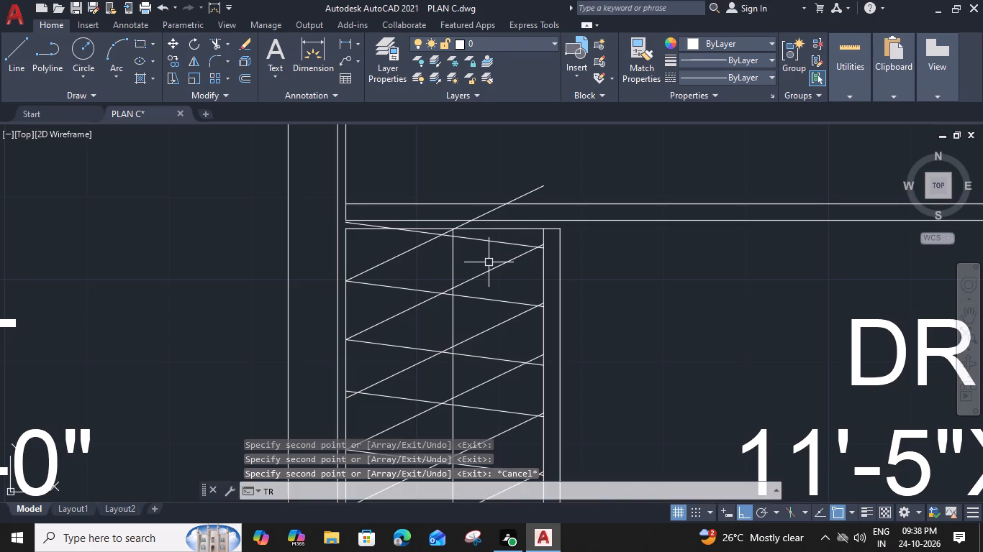
scroll(474, 221, "up", 1)
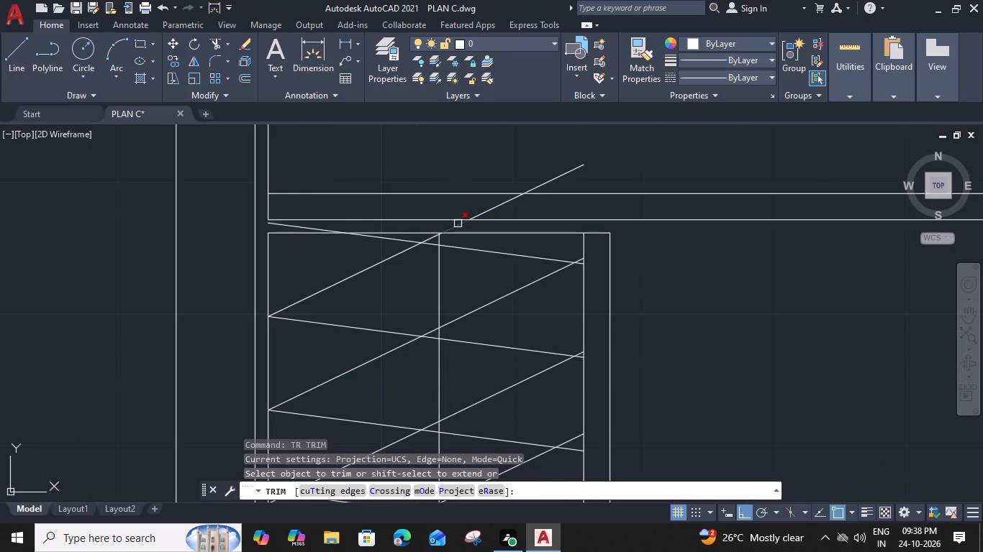
left_click(458, 224)
left_click(488, 211)
left_click(565, 170)
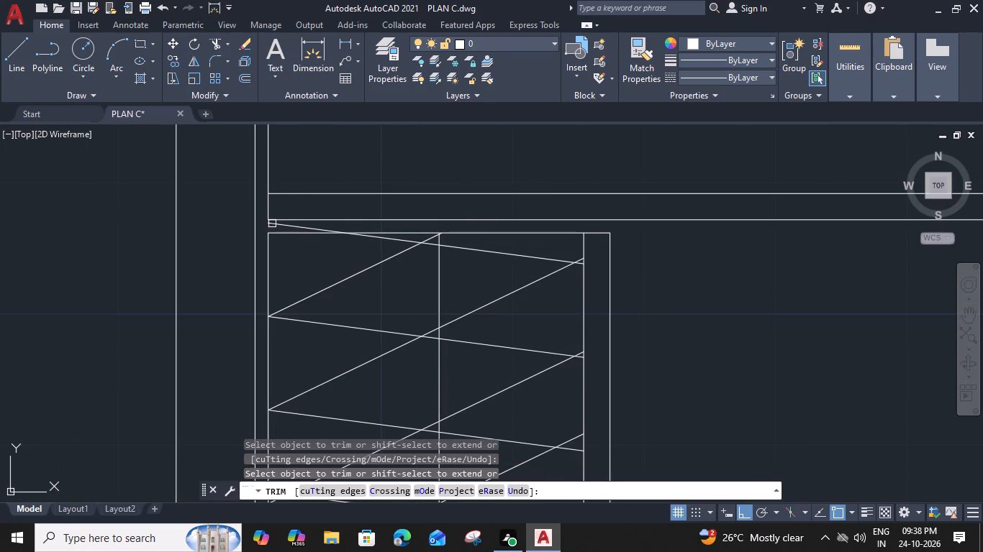
left_click(296, 226)
key("Escape")
Draw a lengthwise centre line through the DRESS 11'-5"X10'-0" north wardrobe from its west side to its east side.
scroll(394, 218, "down", 2)
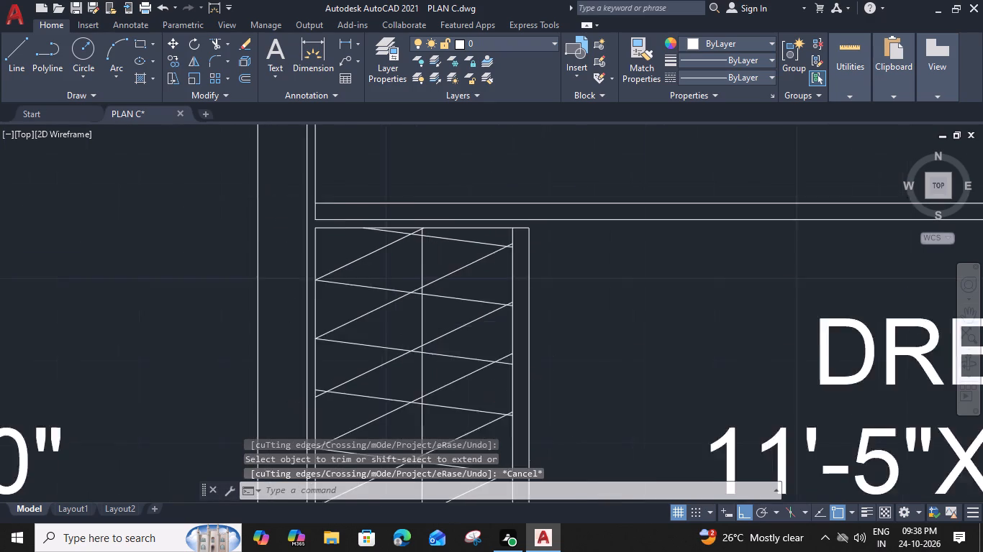
middle_click_drag(402, 218, 353, 369)
type("L")
key("space")
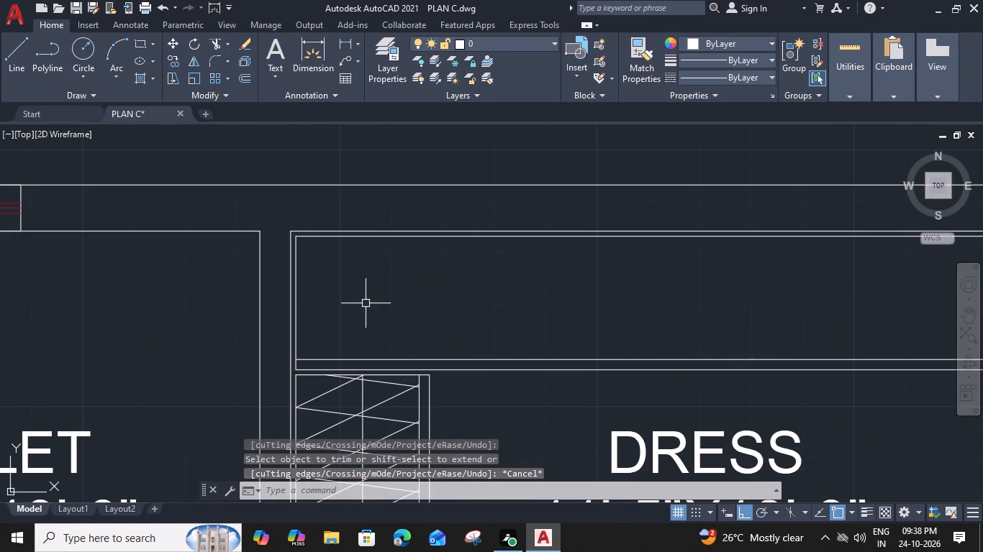
left_click(297, 301)
middle_click_drag(545, 300, 332, 293)
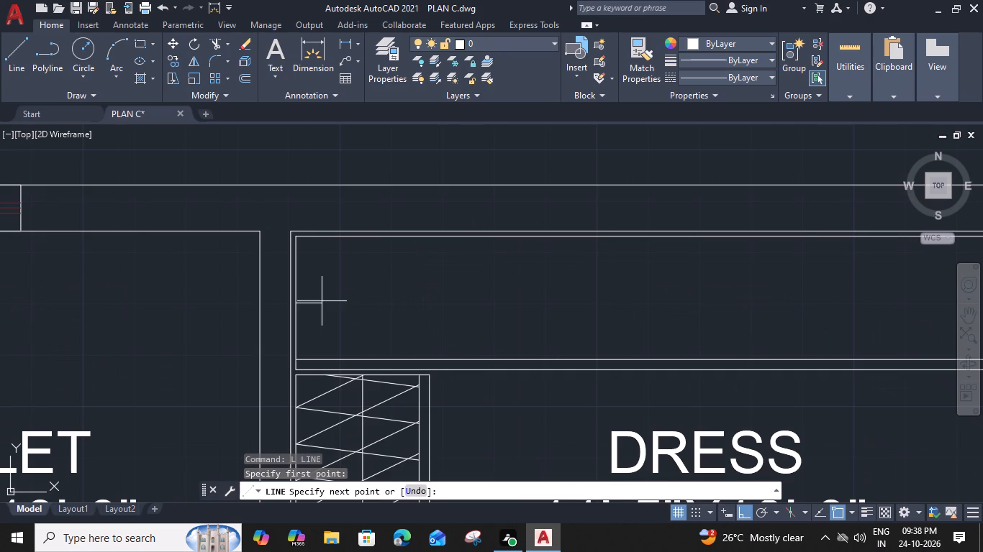
left_click(770, 300)
key("space")
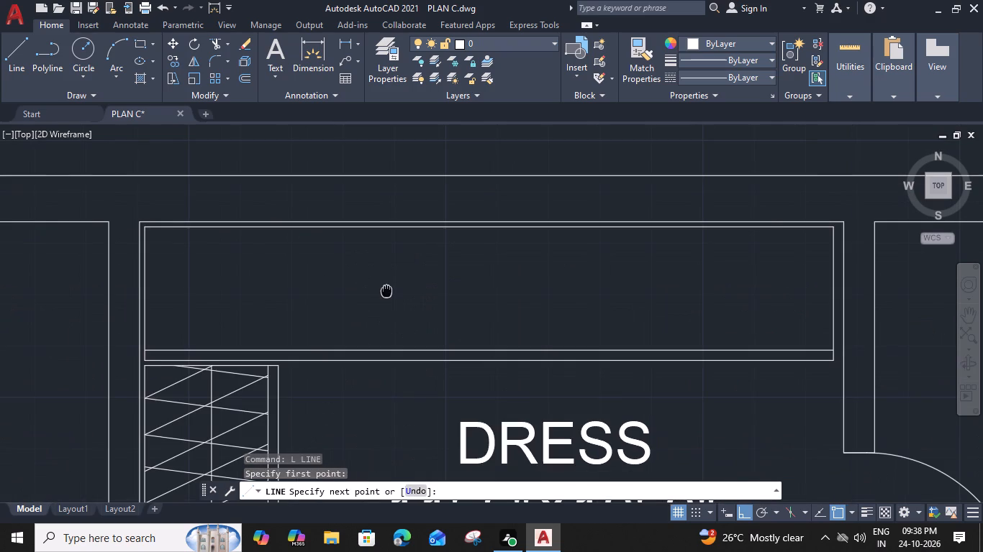
Draw two crossing slanted hanger lines between this north wardrobe's inner south and north lines at its east end, one starting at the southeast corner.
key("l")
key("space")
left_click_drag(769, 349, 761, 338)
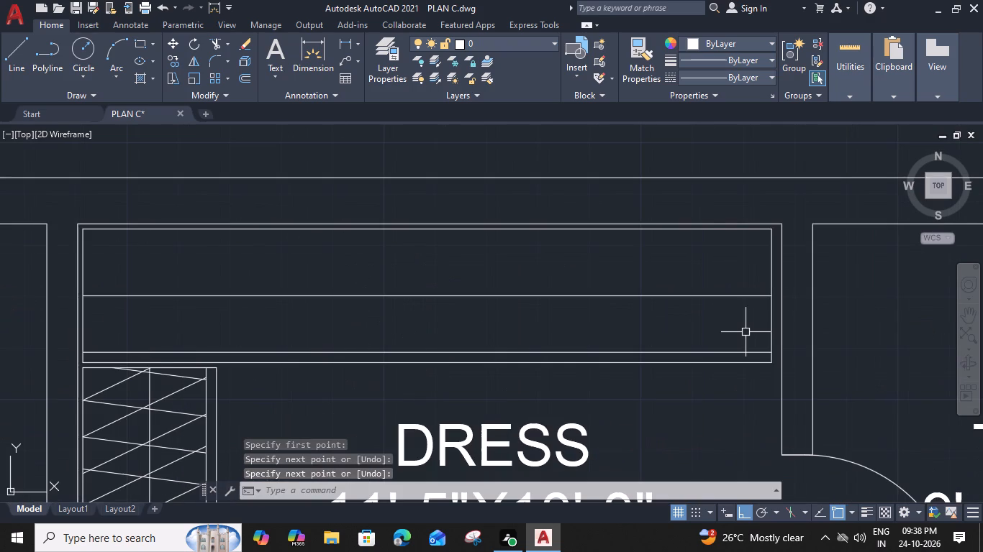
left_click(712, 230)
key("space")
key("space")
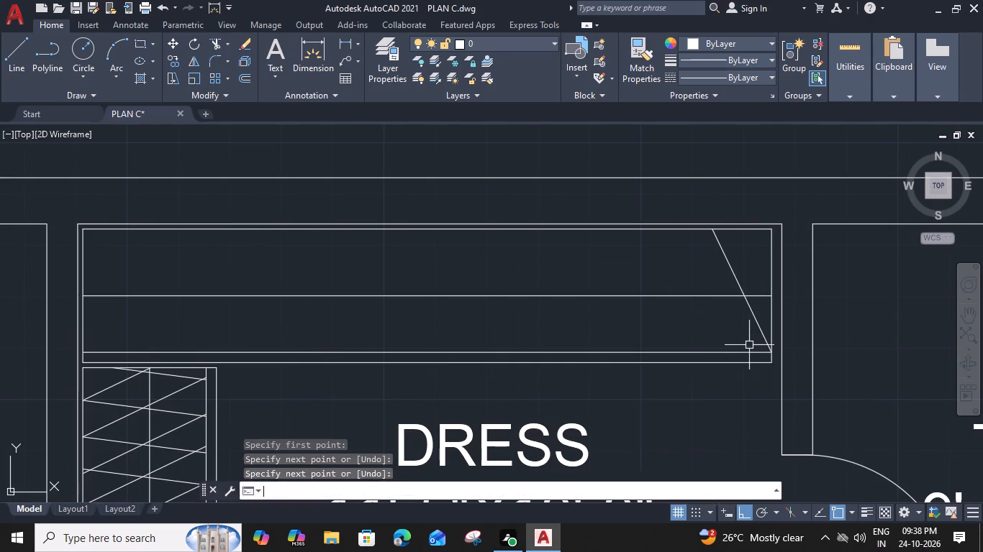
left_click(736, 354)
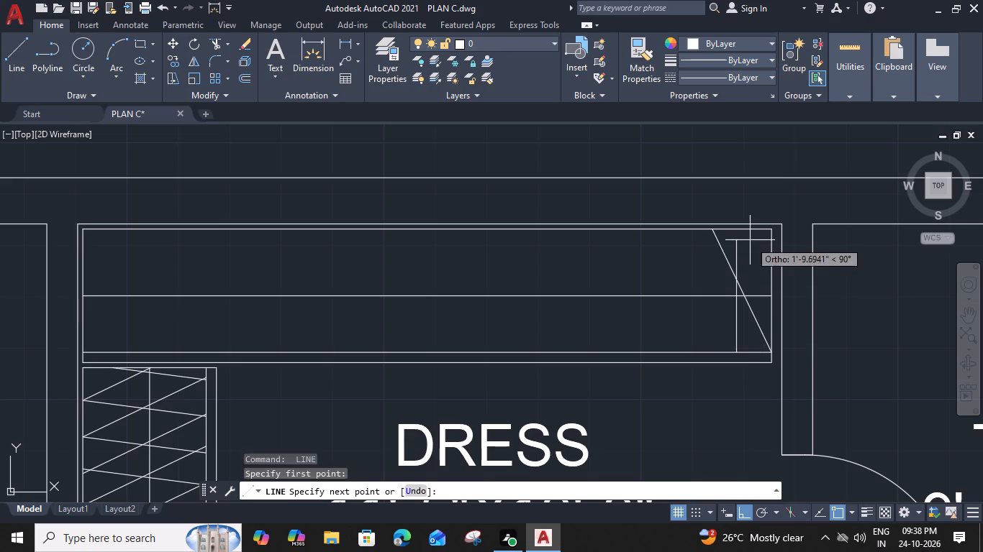
left_click(746, 230)
key("space")
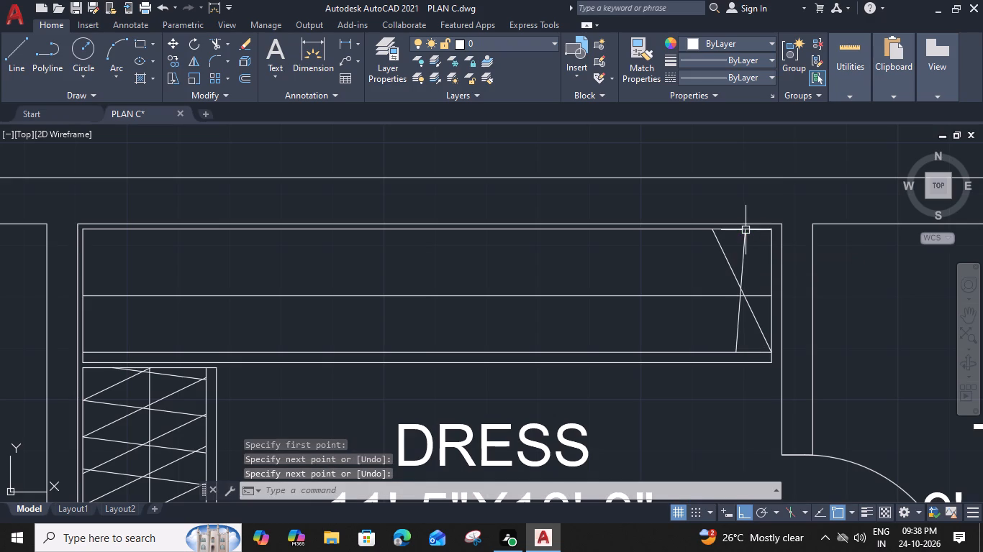
Copy the two crossing hanger lines repeatedly westward along the DRESS 11'-5"X10'-0" north wardrobe's inner south line, up to its west end.
left_click(756, 275)
left_click(720, 291)
type("CO")
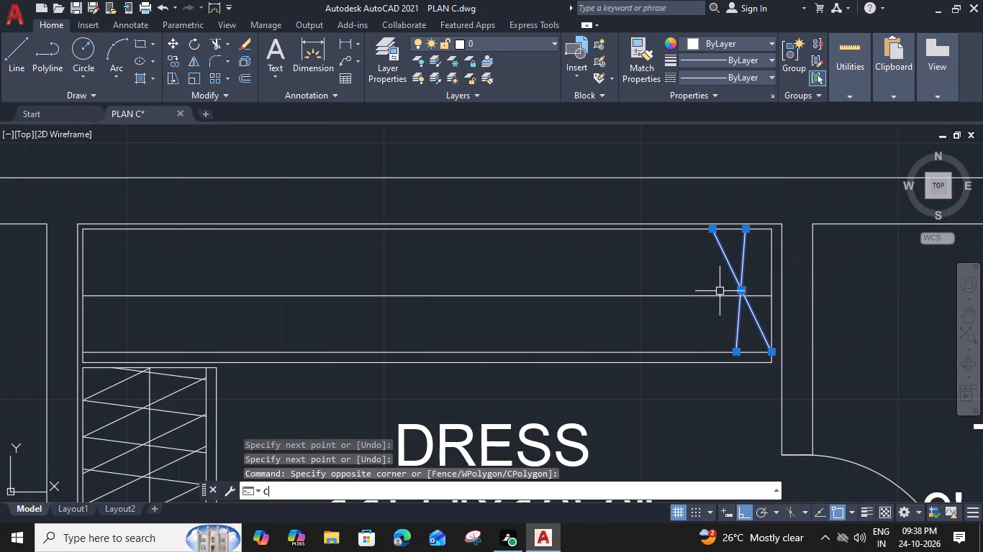
key("space")
left_click(772, 356)
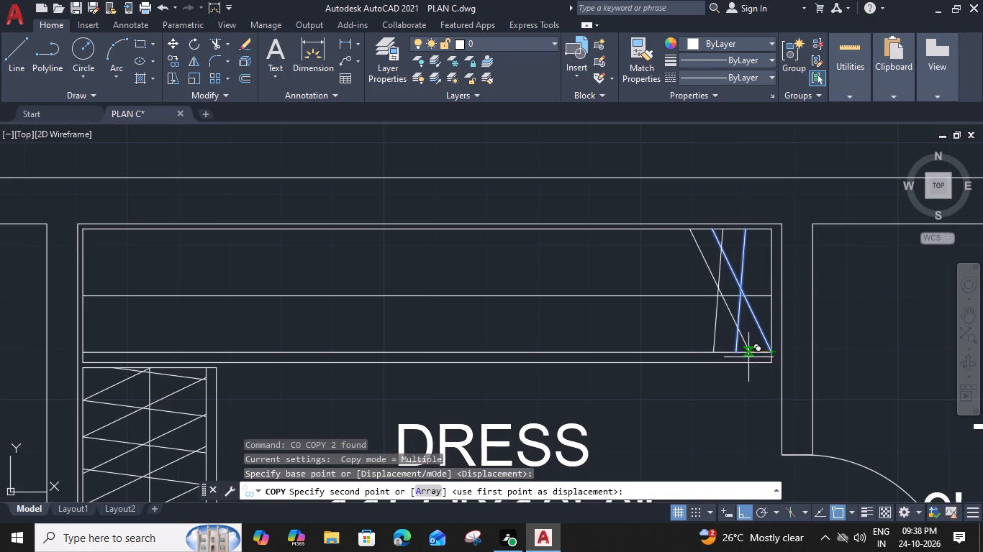
left_click(737, 354)
left_click(704, 354)
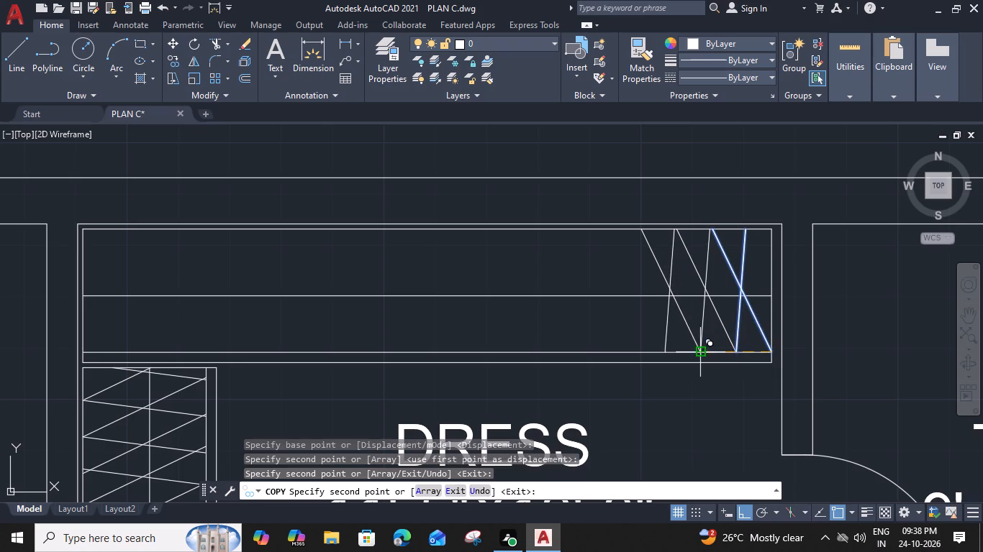
left_click(671, 355)
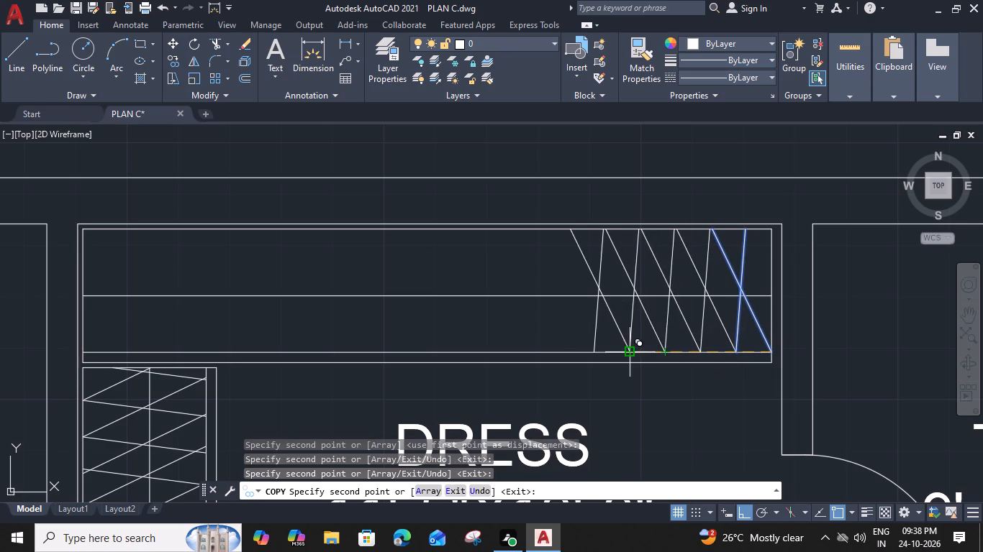
left_click(633, 354)
left_click_drag(597, 354, 586, 354)
left_click(559, 354)
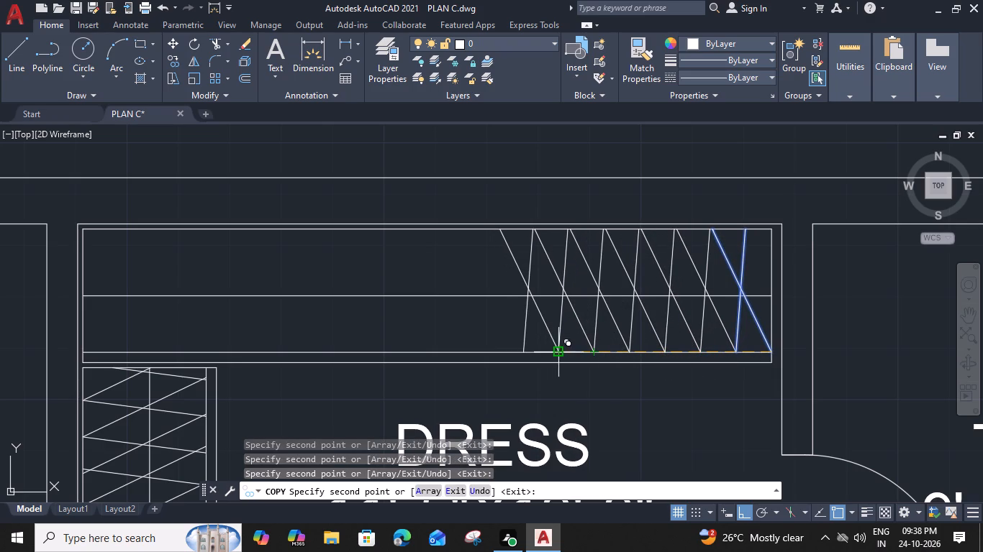
left_click_drag(526, 354, 517, 356)
left_click_drag(486, 356, 461, 352)
left_click(453, 351)
left_click(420, 351)
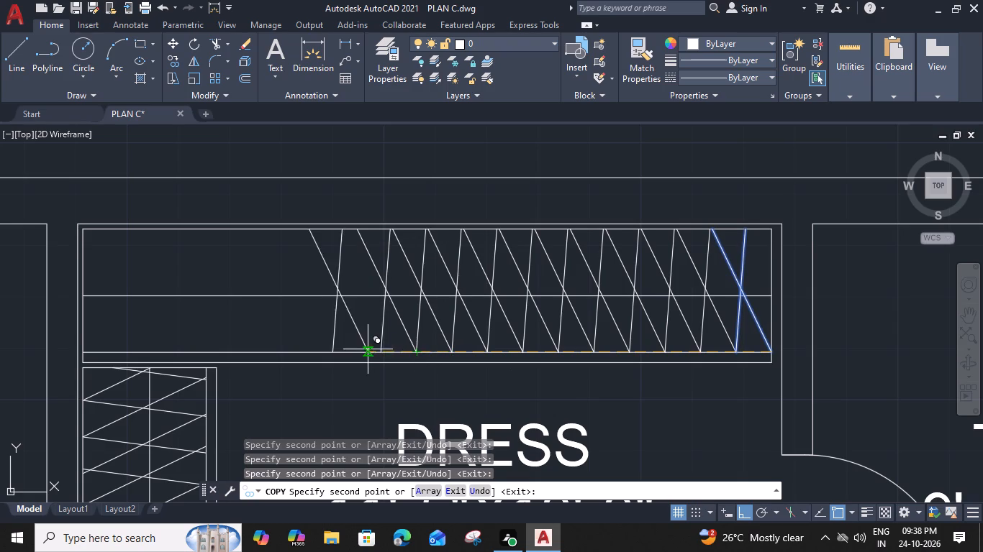
middle_click_drag(368, 349, 512, 351)
left_click(526, 355)
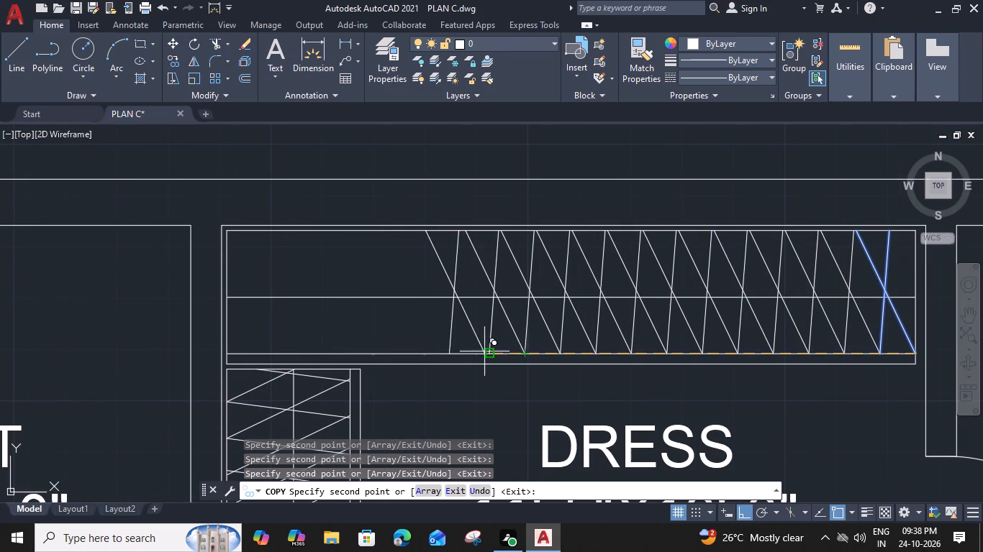
left_click(484, 353)
left_click(457, 351)
left_click(422, 351)
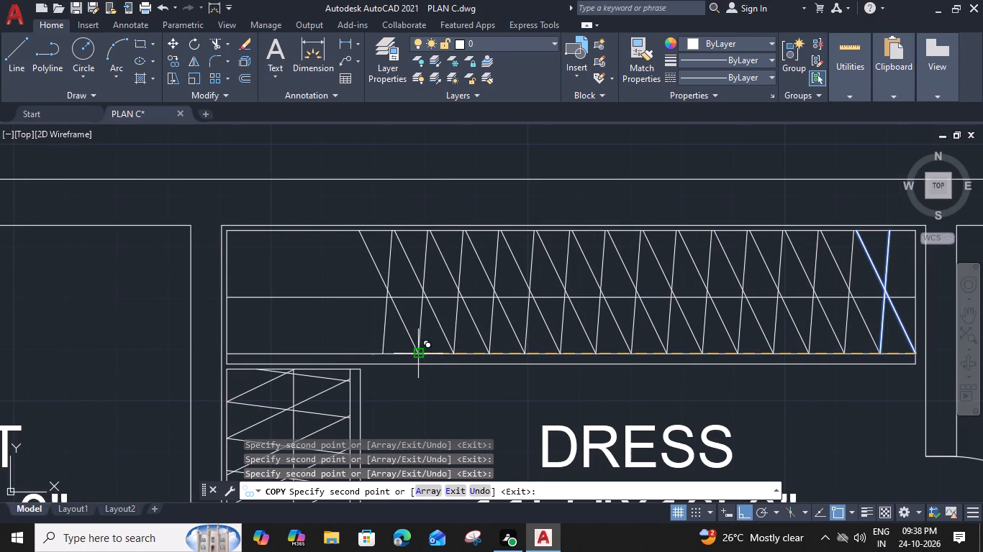
left_click(381, 354)
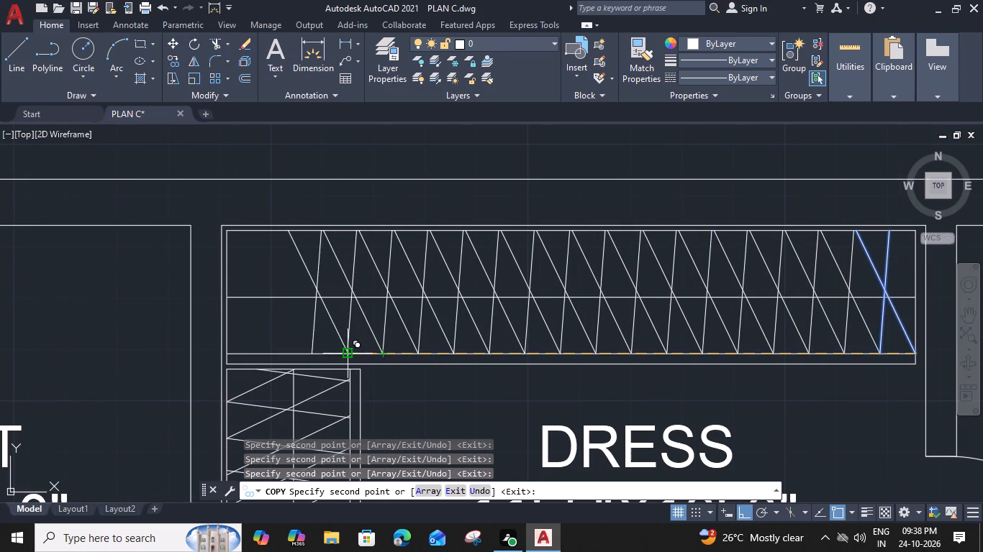
left_click(345, 358)
left_click(312, 356)
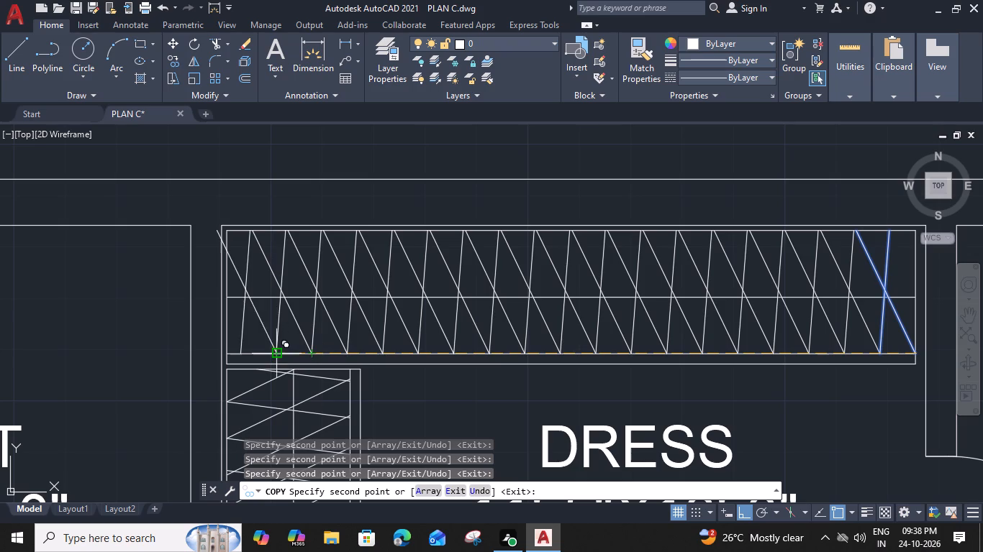
left_click(274, 354)
key("Escape")
Trim the hanger line end projecting beyond the west side of the DRESS 11'-5"X10'-0" north wardrobe.
key("t")
key("r")
key("space")
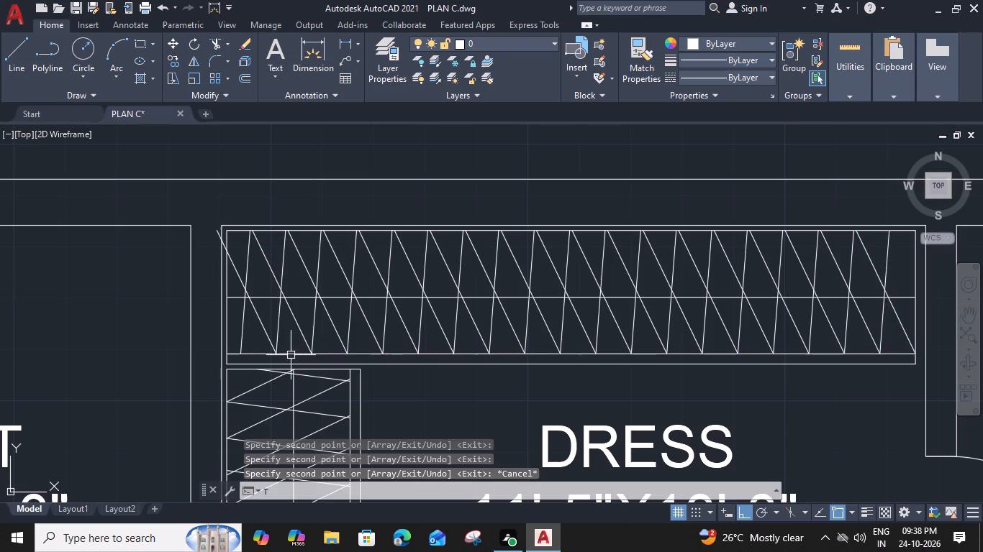
scroll(228, 241, "up", 2)
left_click(214, 248)
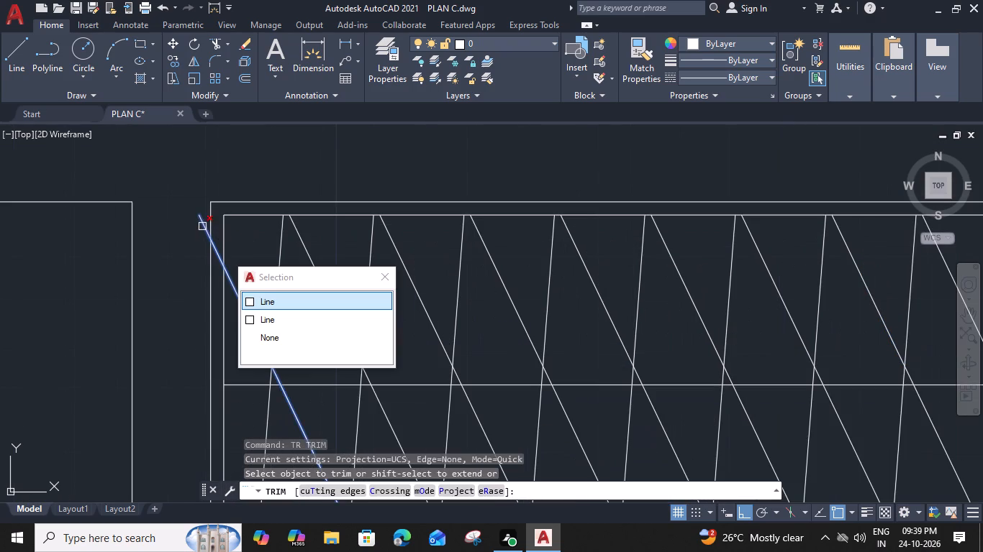
left_click(201, 222)
key("Escape")
scroll(261, 294, "down", 3)
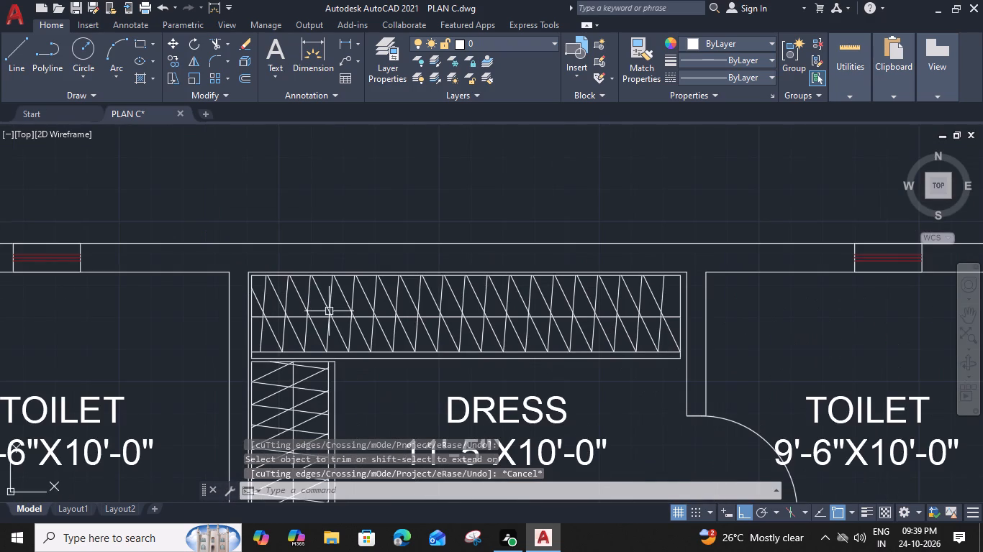
Move the easternmost TOILET 9'-6"X10'-0" label slightly east, clear of the door swing.
middle_click_drag(525, 179, 517, 153)
scroll(509, 392, "down", 4)
middle_click_drag(572, 386, 541, 147)
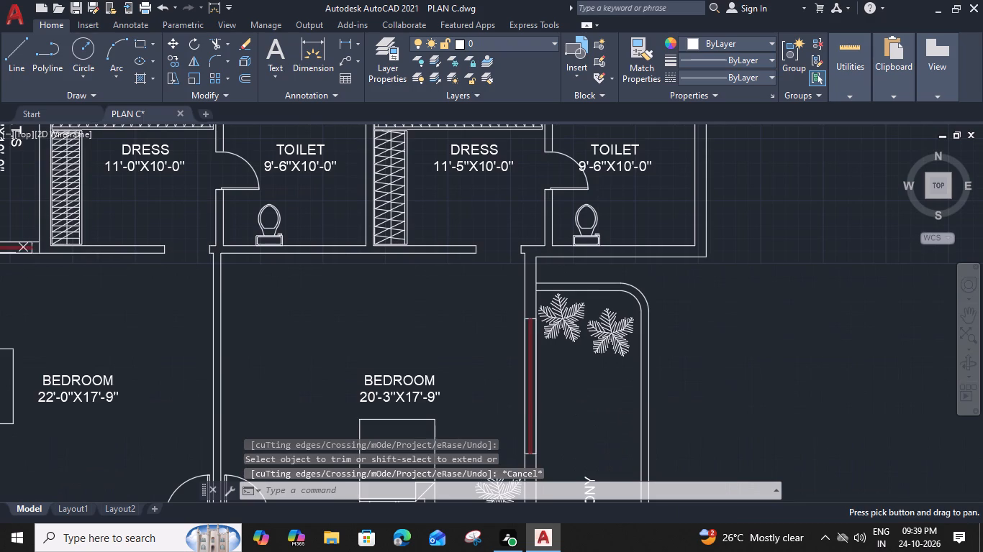
left_click(644, 160)
type("M")
key("space")
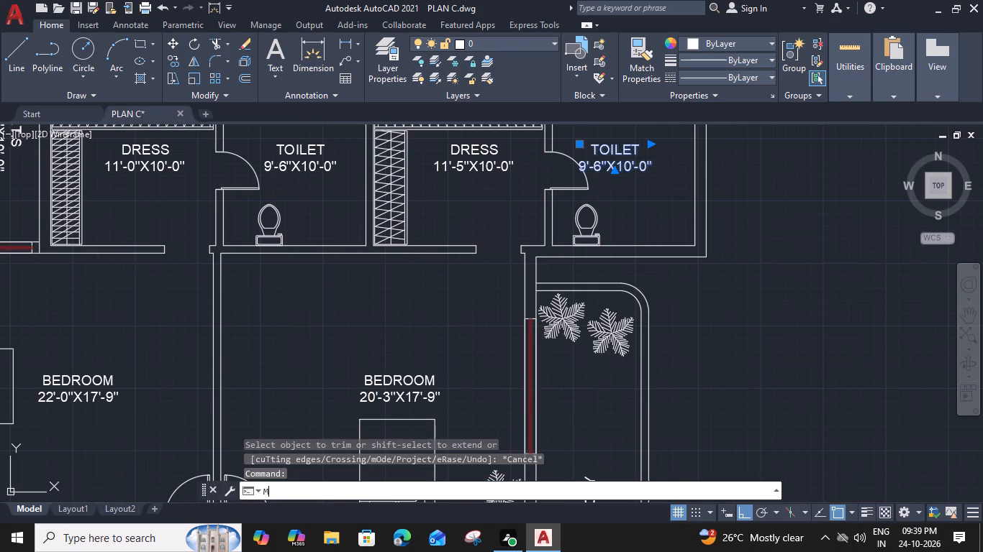
left_click(650, 168)
left_click(666, 170)
Draw a rectangle on the KITCHEN's south counter, between the two south windows, reaching from just inside the counter front to the wall line.
scroll(658, 183, "down", 2)
middle_click_drag(602, 259, 606, 222)
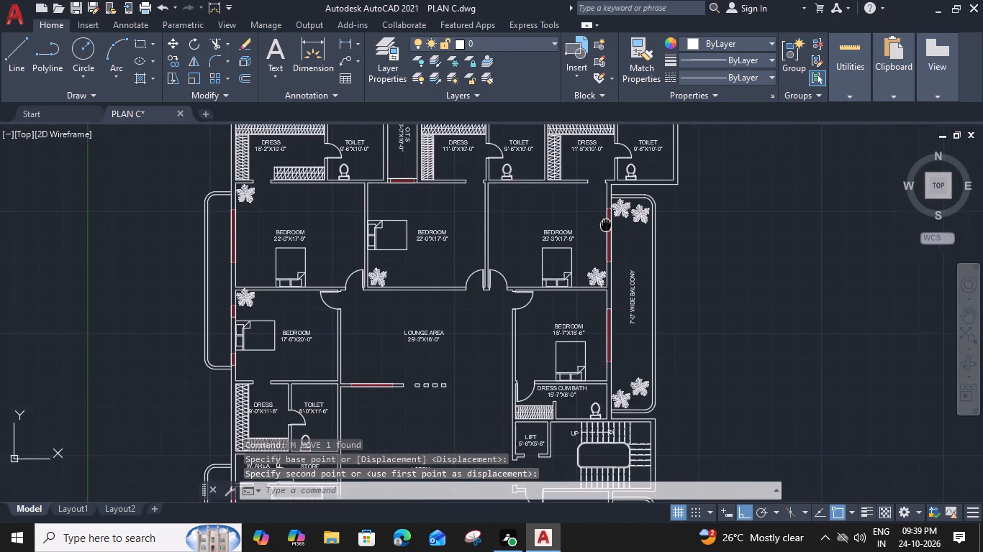
middle_click_drag(606, 222, 607, 219)
middle_click_drag(584, 351, 597, 270)
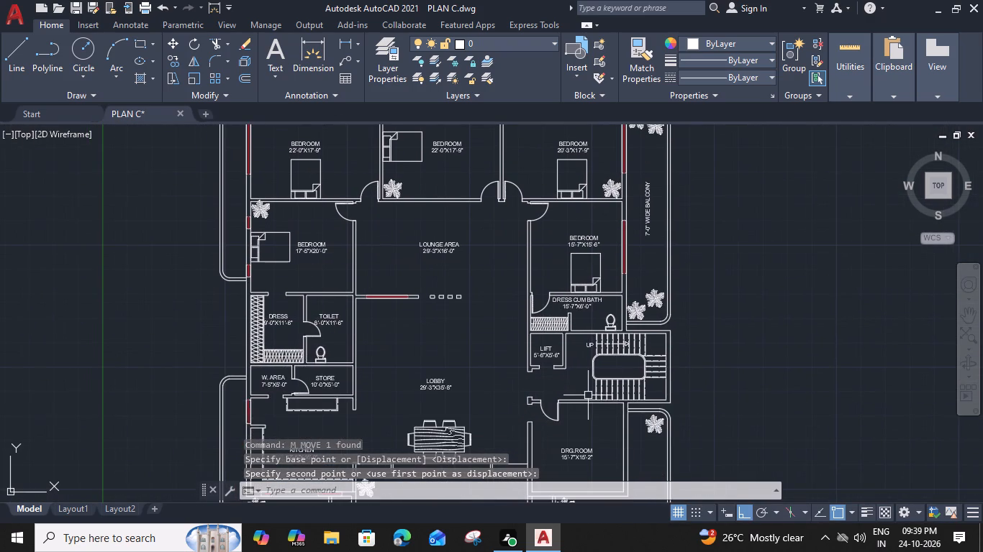
middle_click_drag(532, 365, 538, 293)
middle_click_drag(501, 409, 511, 382)
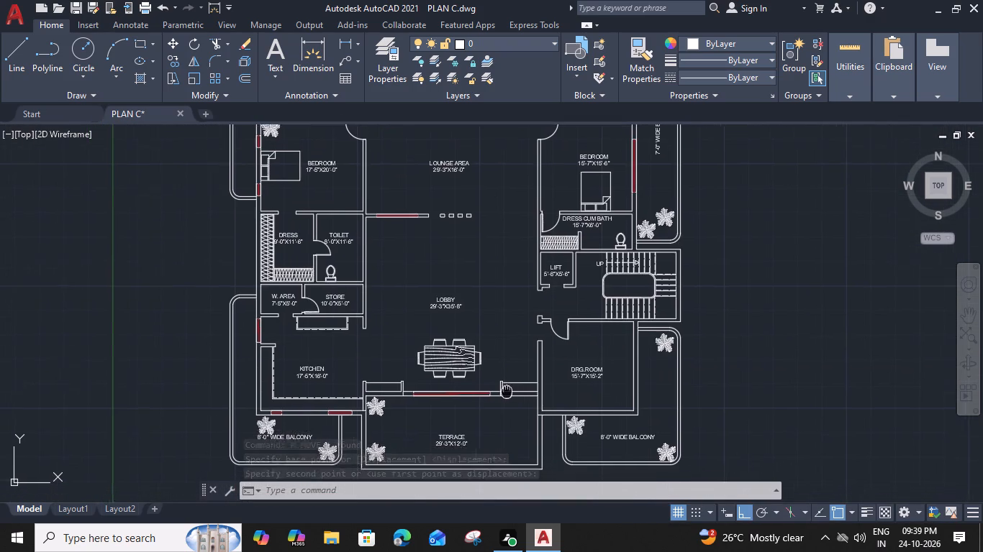
middle_click_drag(511, 382, 529, 354)
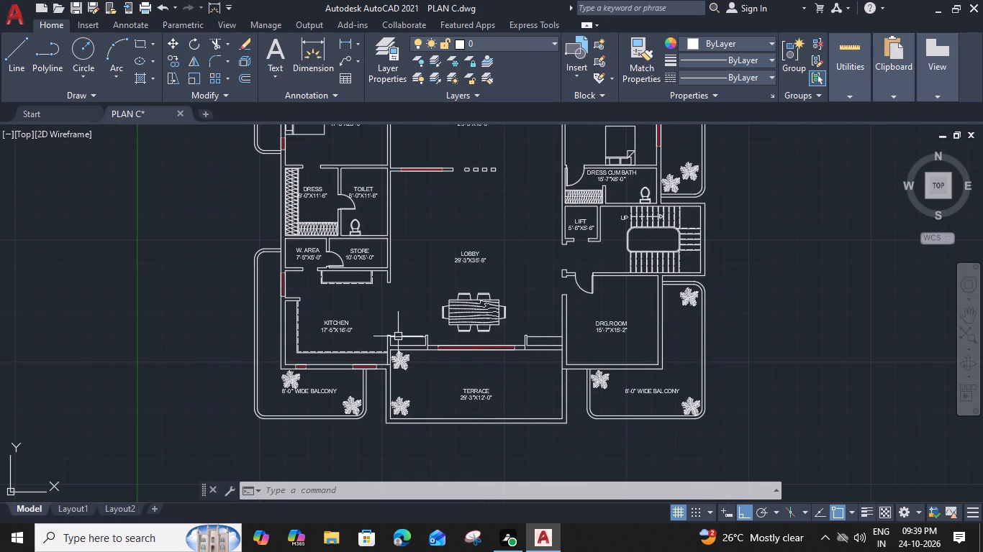
middle_click_drag(421, 300, 528, 318)
scroll(425, 371, "up", 4)
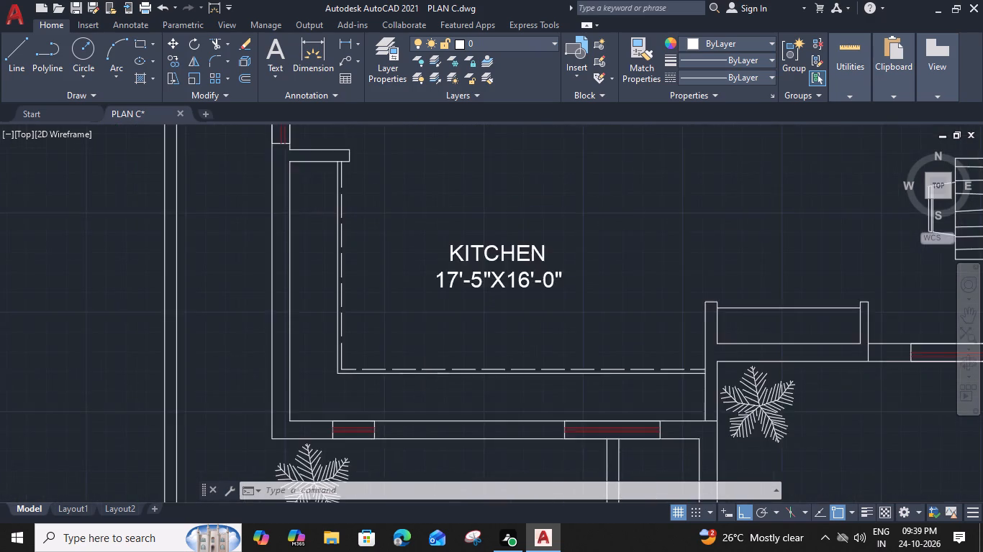
middle_click_drag(441, 403, 449, 362)
type("REC")
key("space")
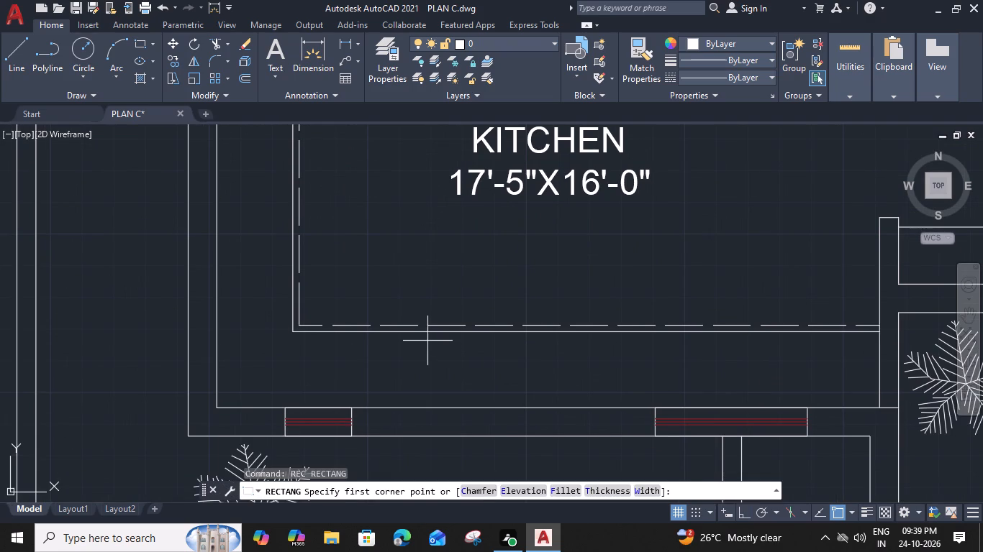
left_click(427, 341)
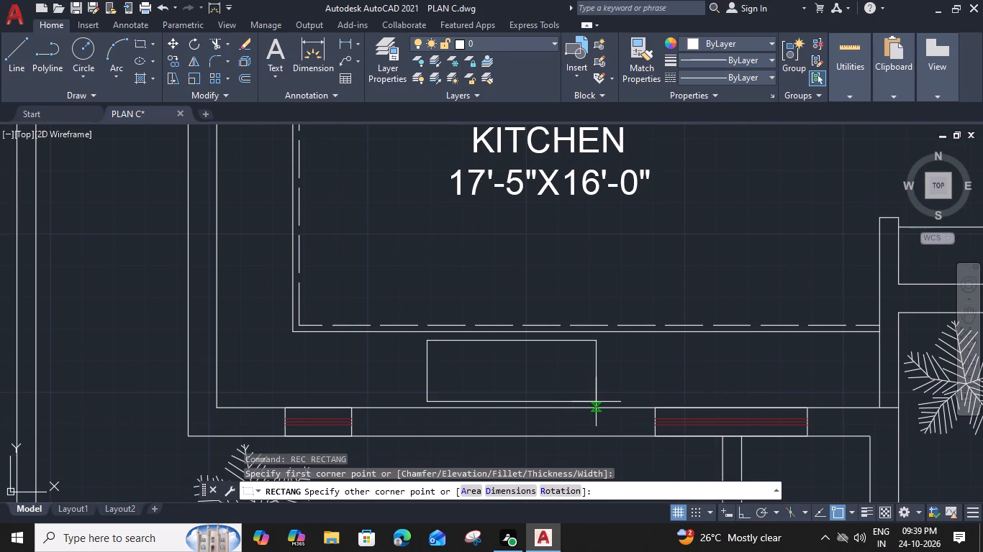
left_click(599, 402)
Stretch the new counter rectangle's south edge north, off the wall line, and its north edge slightly closer to the counter front.
left_click(525, 341)
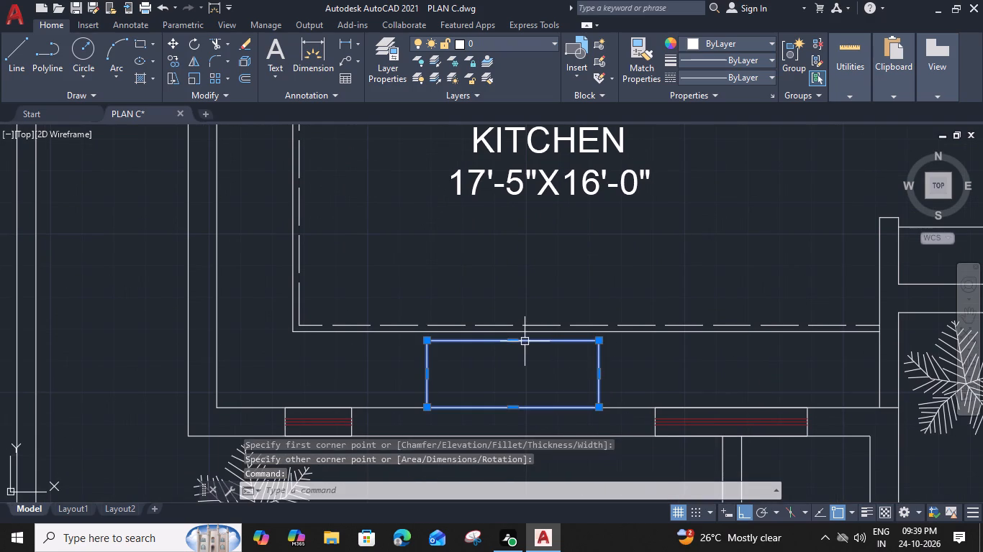
left_click(510, 411)
left_click(510, 402)
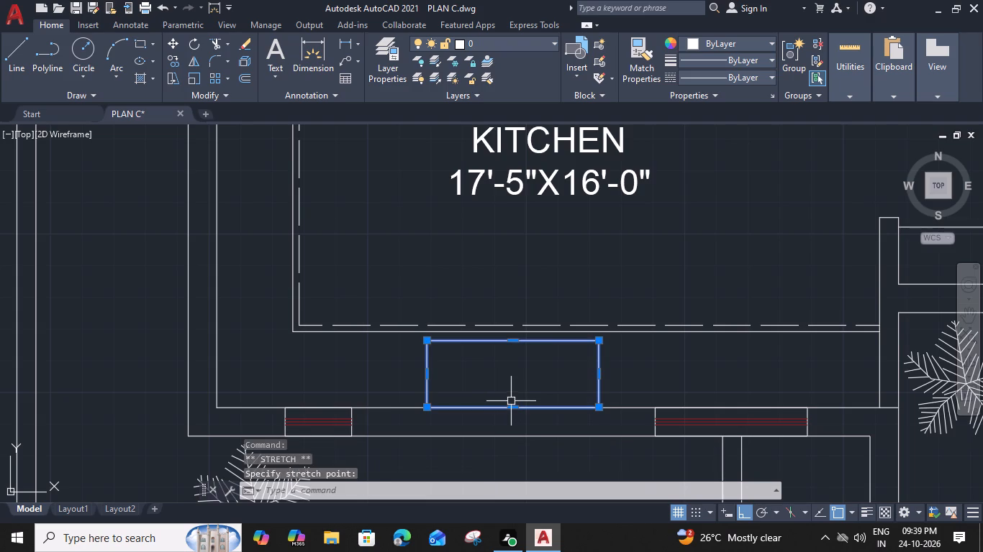
scroll(512, 409, "up", 3)
left_click(512, 409)
left_click(514, 387)
scroll(514, 386, "down", 2)
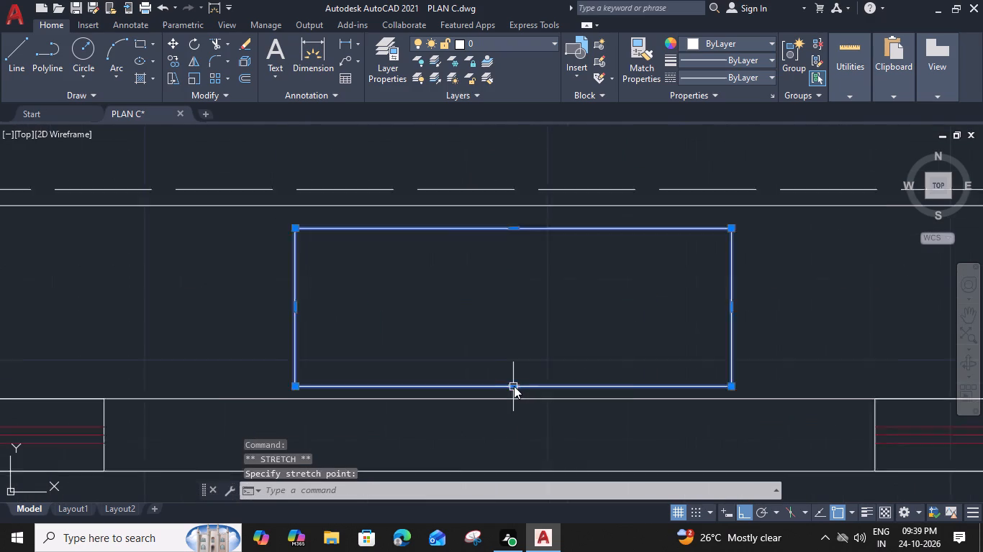
scroll(514, 386, "down", 1)
scroll(517, 328, "up", 4)
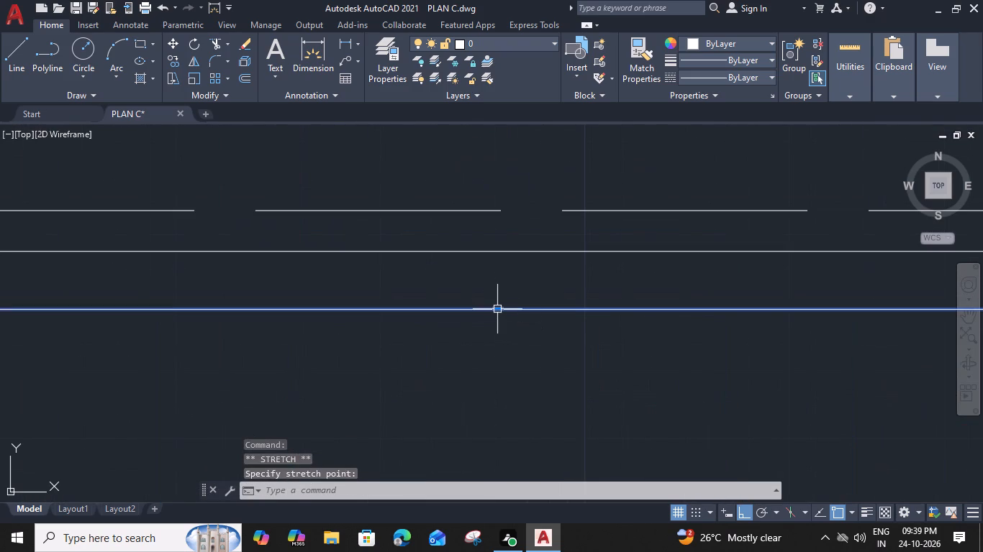
left_click(496, 313)
left_click(496, 295)
scroll(497, 305, "down", 4)
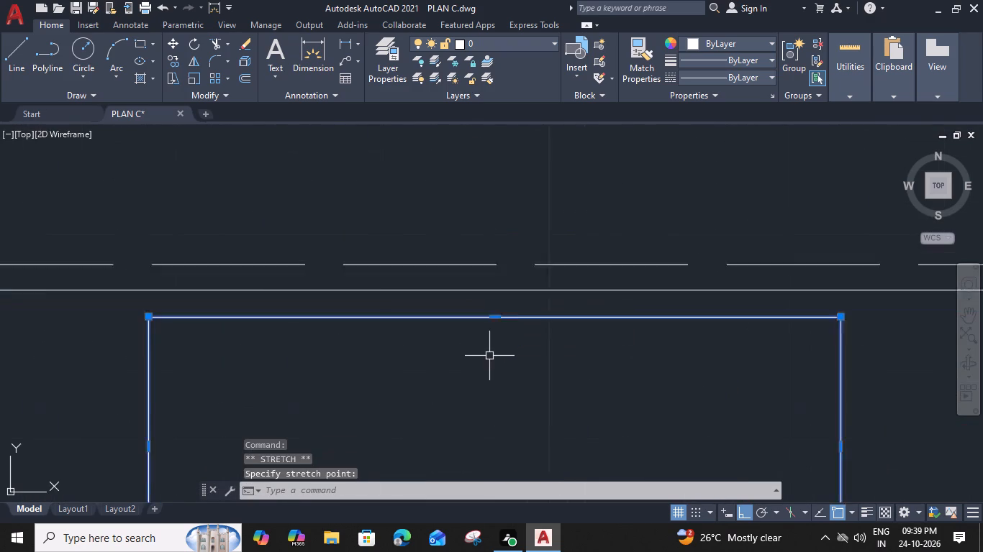
scroll(489, 356, "down", 2)
middle_click_drag(495, 359, 497, 328)
Offset the counter rectangle 2" inward.
type("O")
key("space")
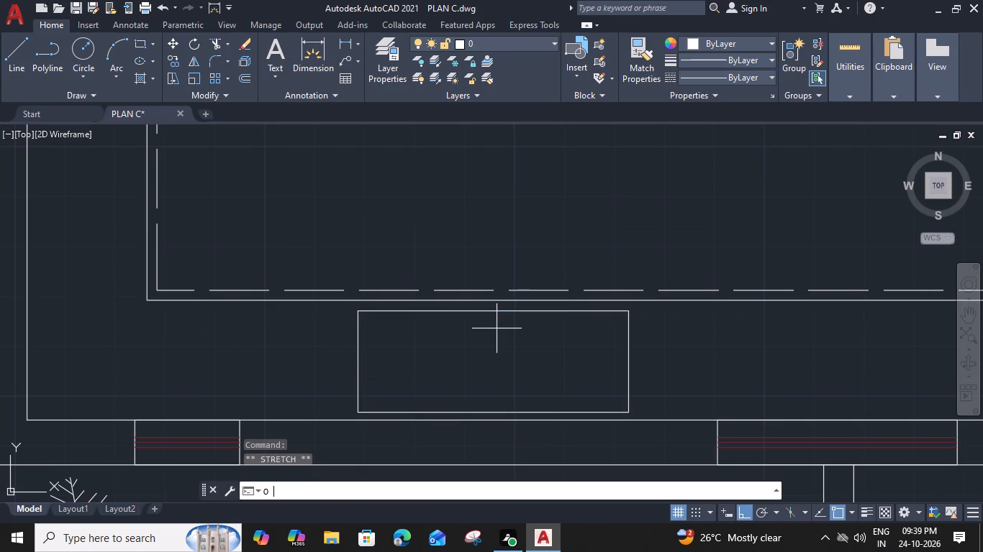
key("2")
key("shift+quotedbl")
key("Return")
left_click(490, 346)
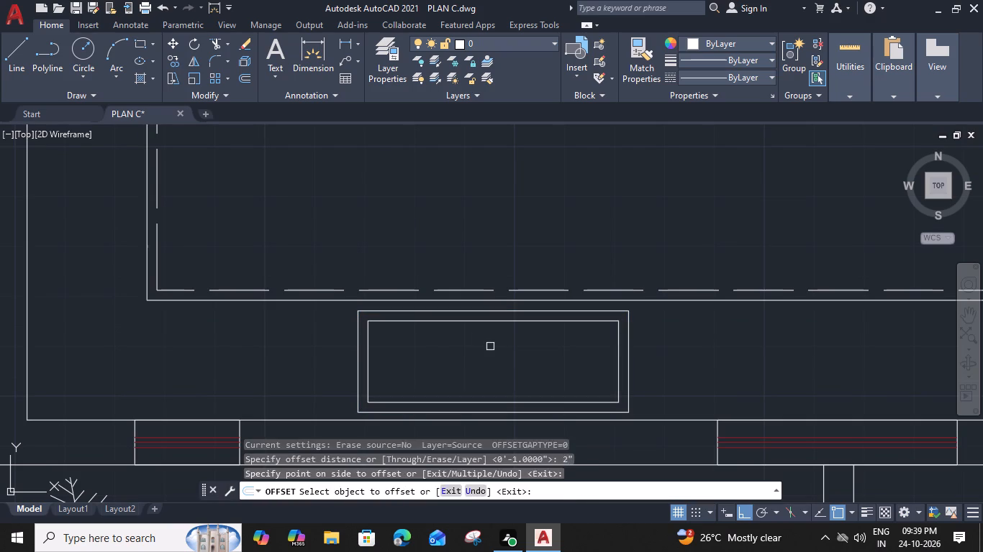
key("Escape")
Draw diagonal lines joining the inner and outer rectangles at the northwest and southwest corners.
type("L")
key("space")
scroll(379, 321, "up", 2)
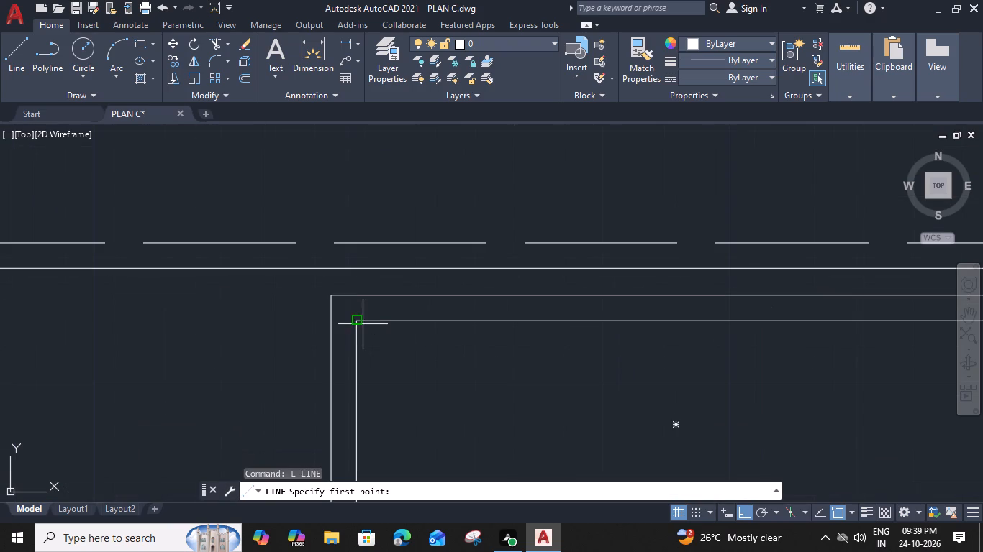
left_click(359, 319)
left_click(329, 296)
key("space")
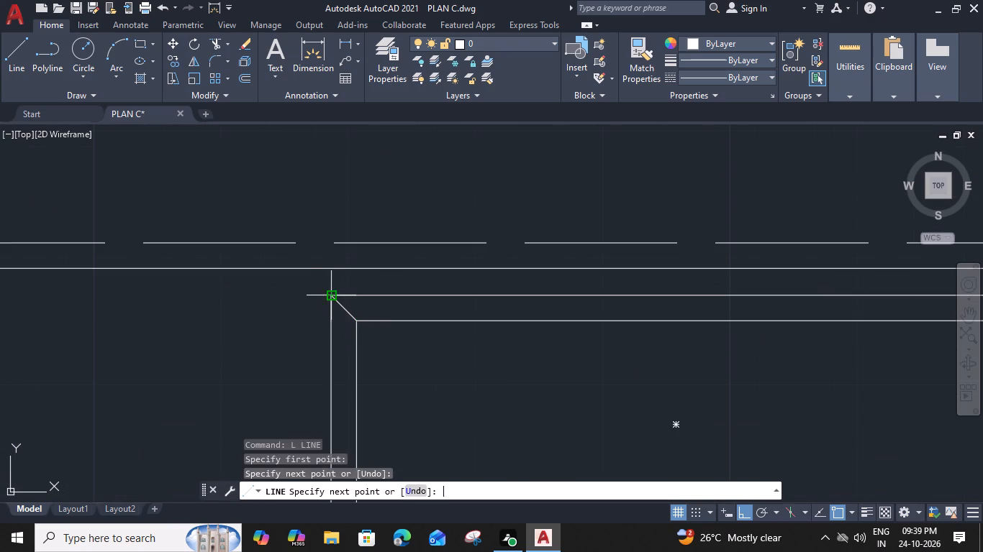
scroll(343, 303, "down", 3)
middle_click_drag(434, 364, 448, 328)
scroll(381, 316, "up", 4)
key("space")
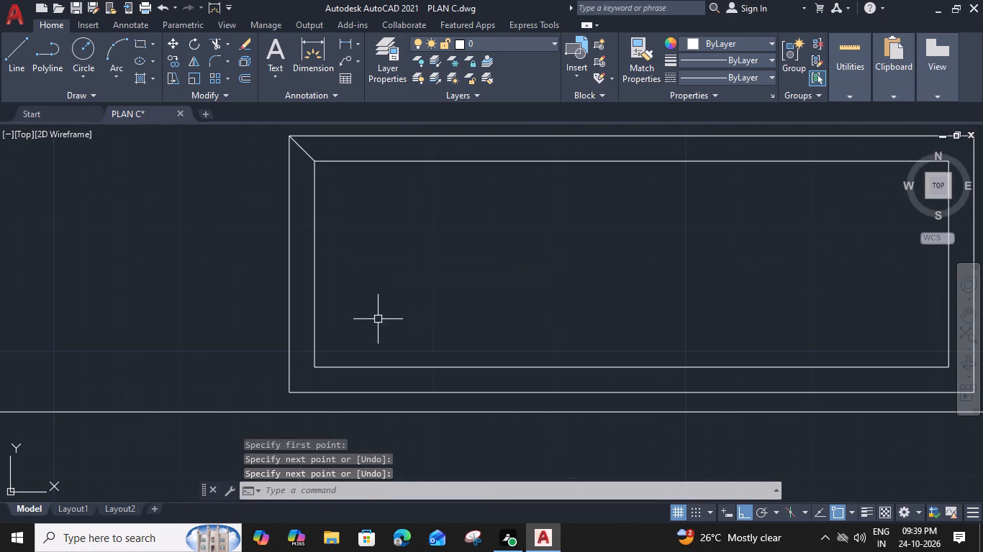
left_click(278, 396)
left_click(240, 436)
key("space")
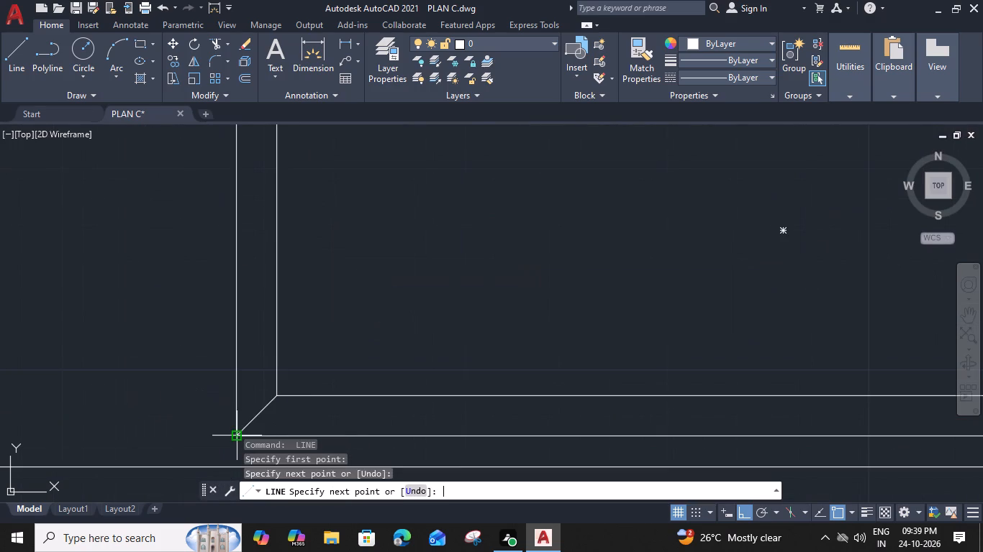
Draw diagonal lines joining the inner and outer rectangles at the northeast and southeast corners.
scroll(254, 413, "down", 3)
scroll(527, 323, "up", 3)
key("space")
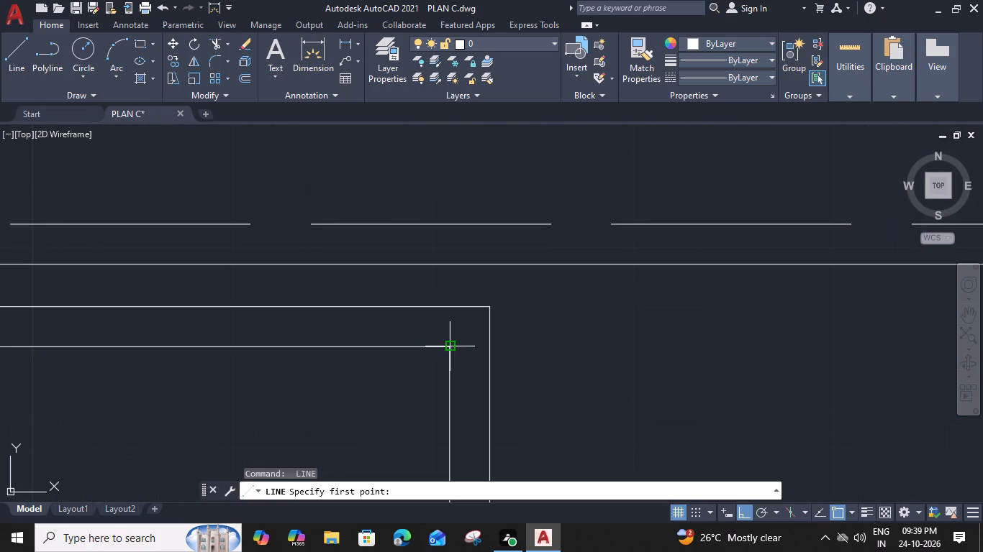
left_click(449, 350)
left_click(489, 306)
key("space")
scroll(488, 310, "down", 3)
key("space")
left_click(479, 403)
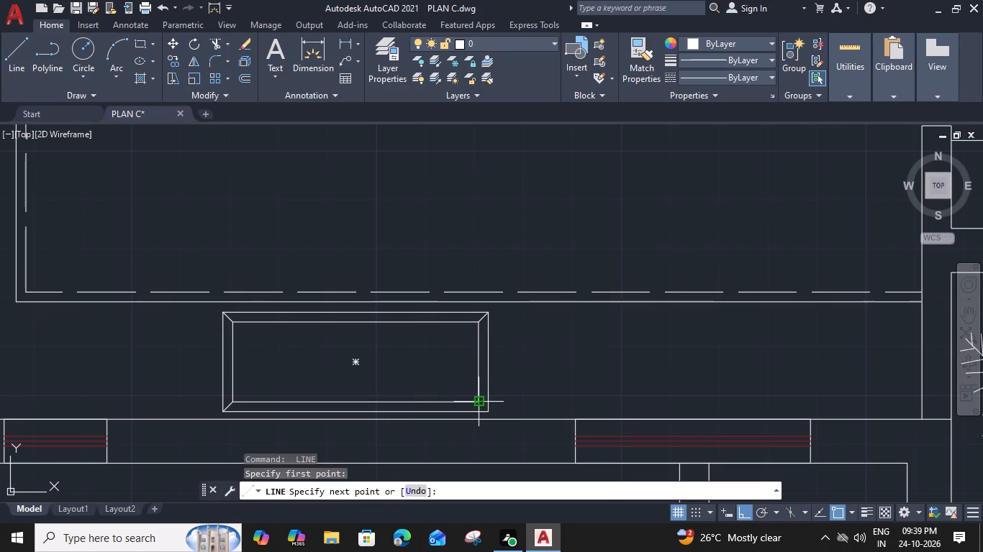
left_click(488, 414)
key("space")
Draw a burner circle of about 4.5" radius inside the west end of the inner rectangle.
middle_click_drag(353, 366, 474, 354)
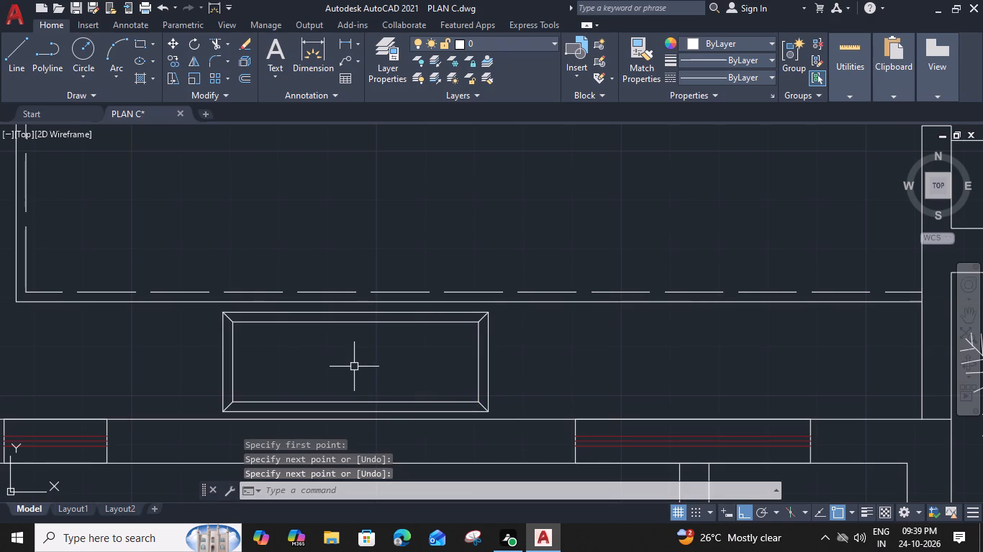
scroll(440, 350, "up", 1)
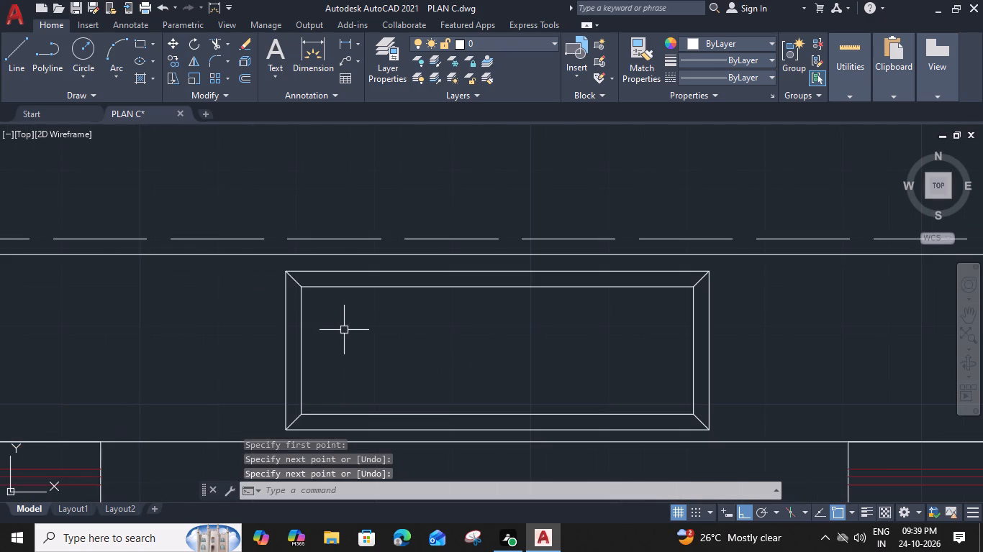
type("C")
key("space")
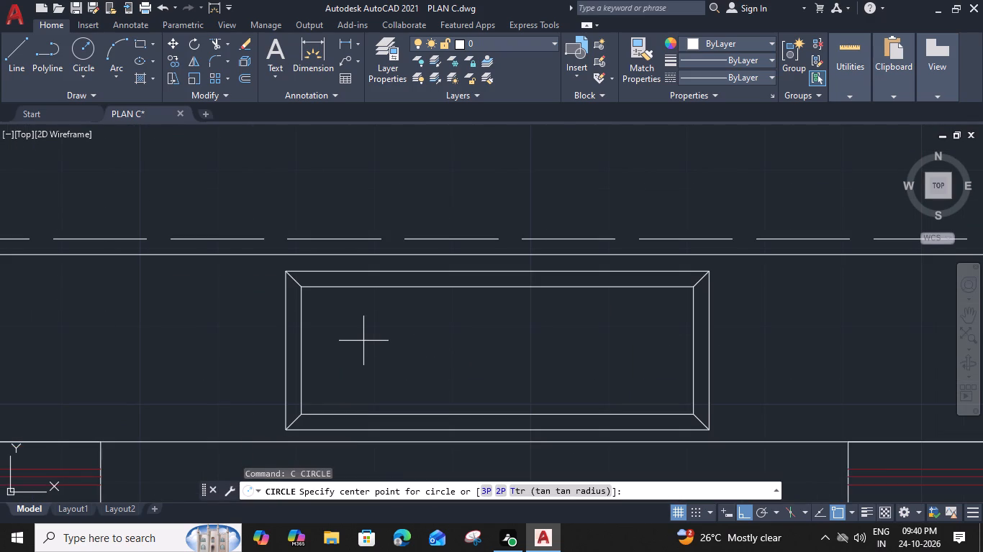
left_click(369, 342)
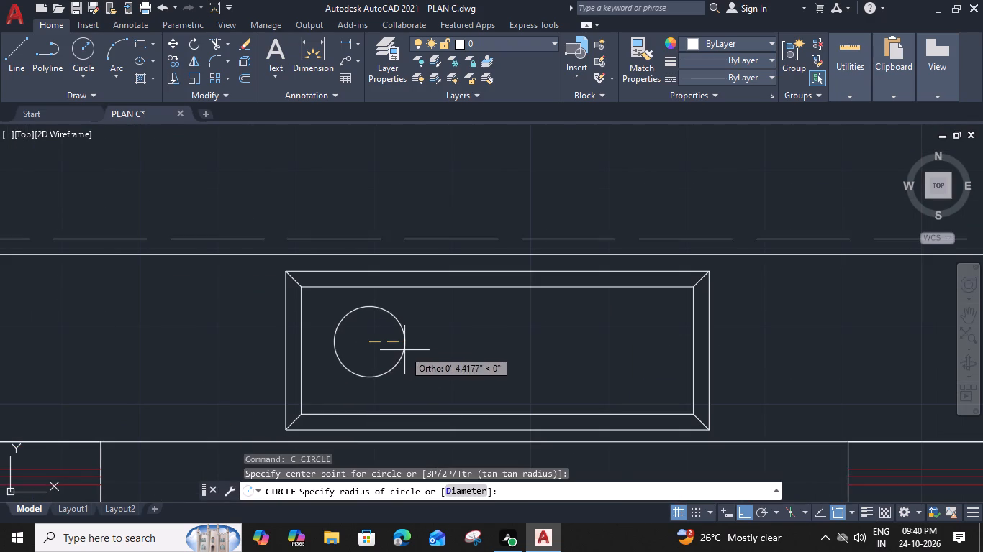
left_click(406, 349)
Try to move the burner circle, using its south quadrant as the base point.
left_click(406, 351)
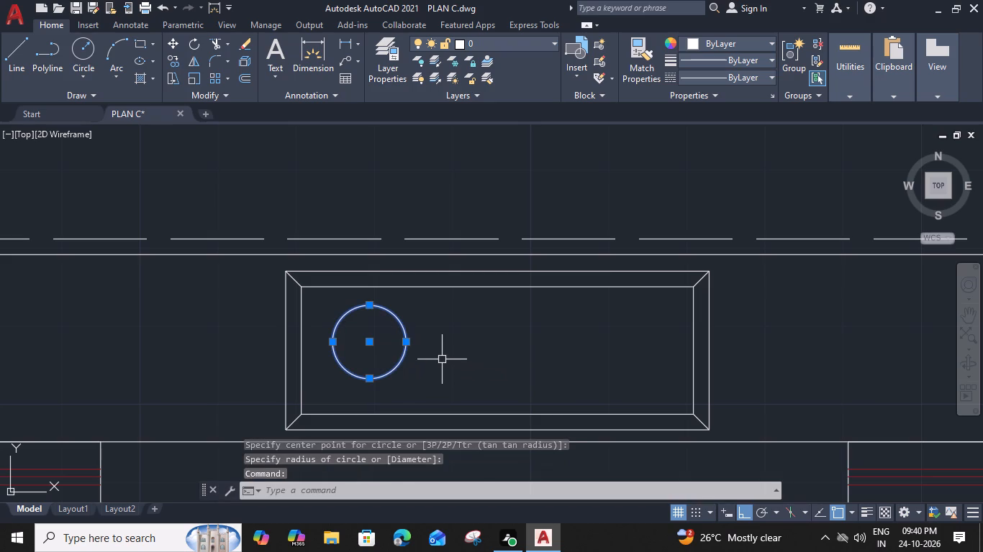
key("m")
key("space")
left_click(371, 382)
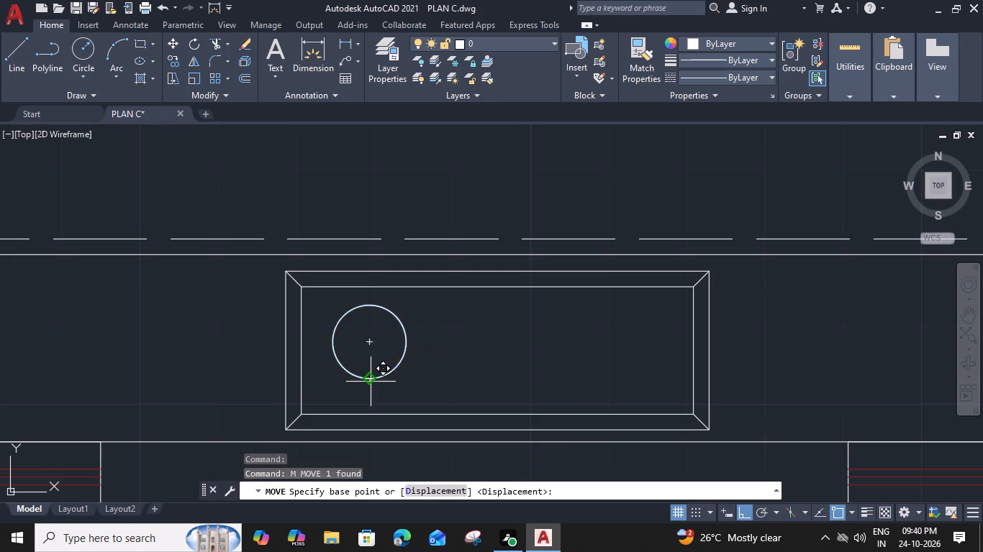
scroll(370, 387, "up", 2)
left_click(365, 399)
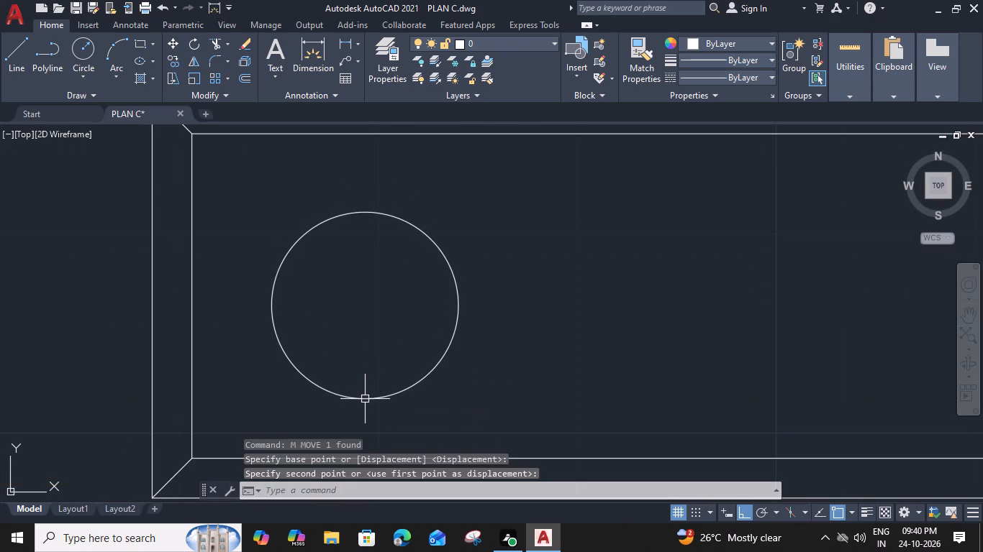
Offset the burner circle by 1", once outward and three times successively inward, to form concentric rings.
left_click(376, 398)
type("O")
key("space")
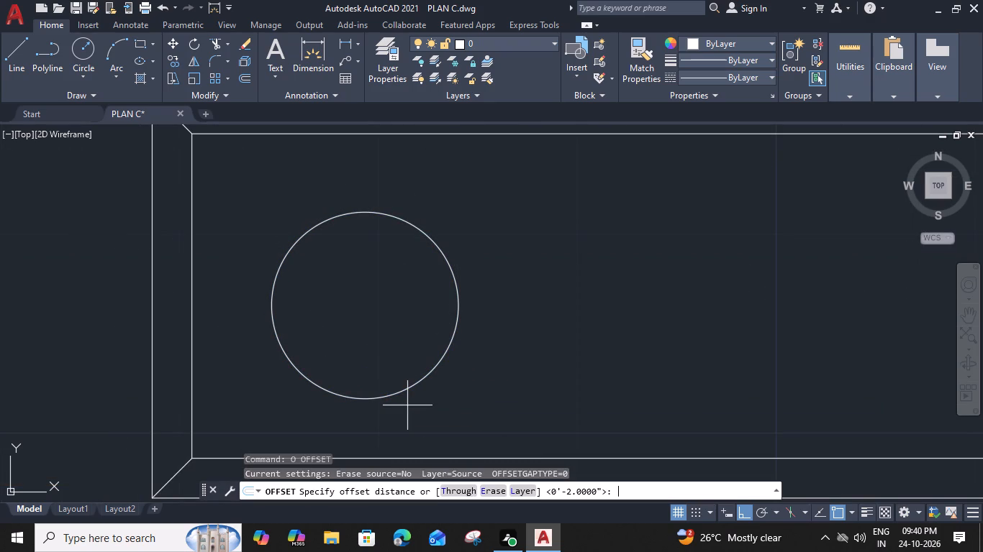
key("1")
key("shift+quotedbl")
key("Return")
left_click(439, 408)
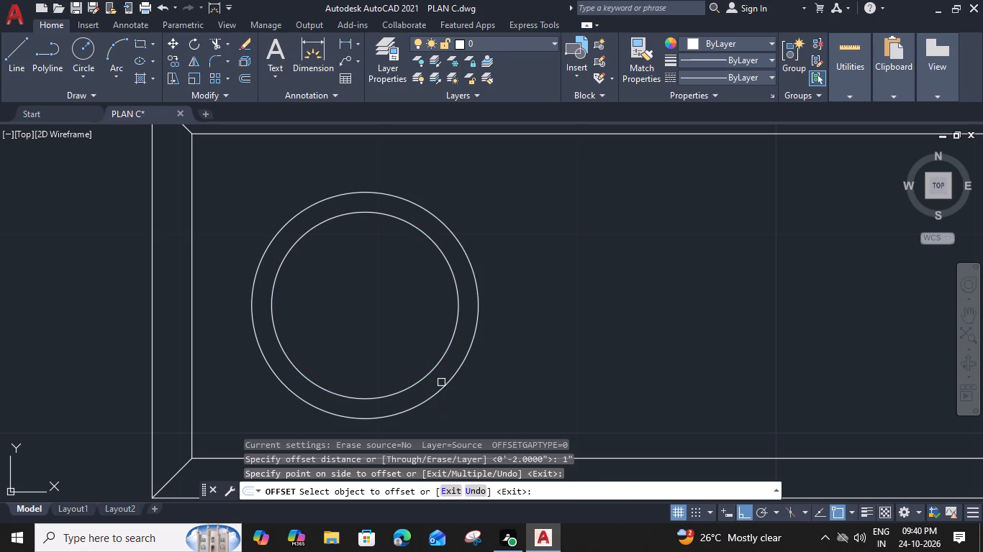
left_click(442, 356)
left_click(413, 347)
left_click(420, 350)
left_click(397, 343)
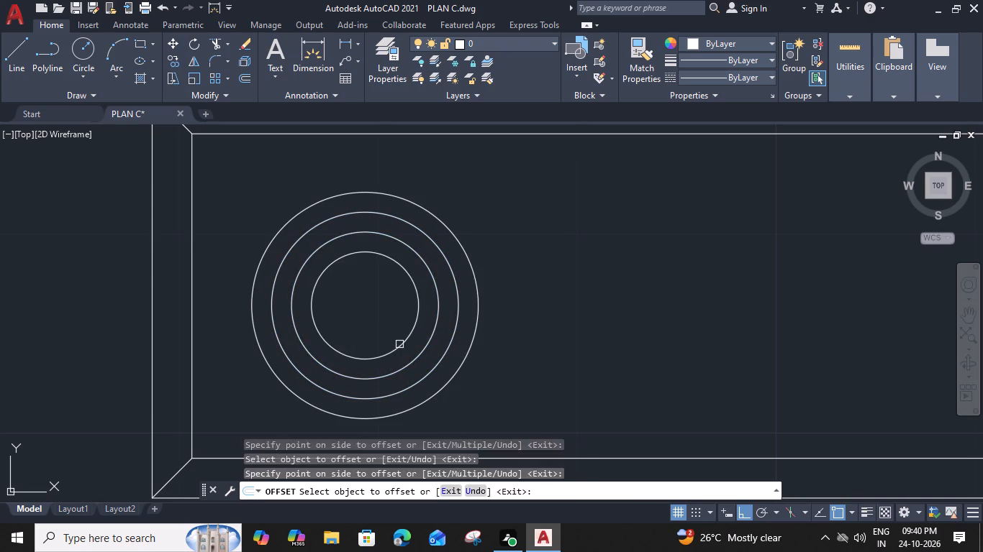
left_click(402, 345)
left_click(376, 331)
key("Escape")
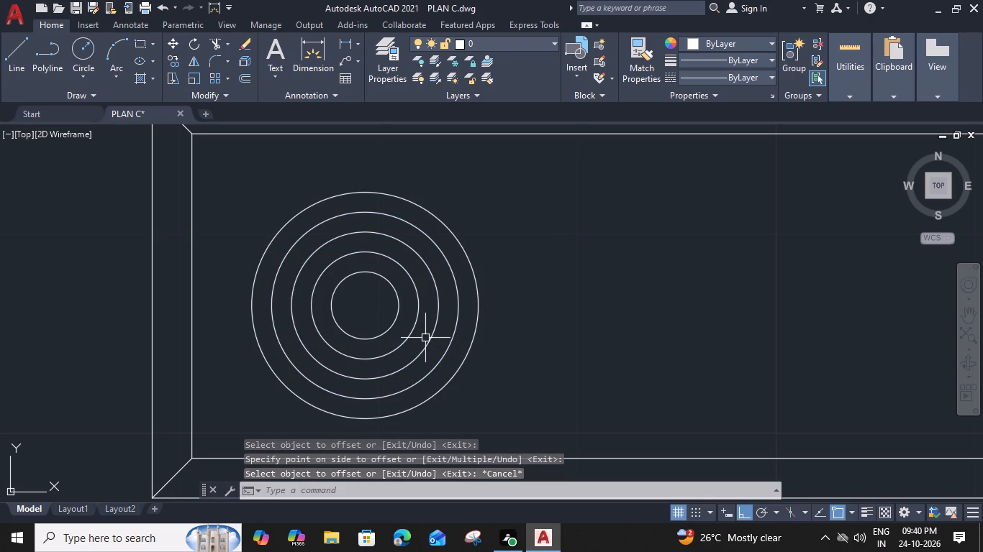
Erase the middle one of the five concentric burner circles.
left_click(429, 347)
key("Delete")
Draw a vertical and a horizontal line across the outermost burner circle, each from quadrant to quadrant through the centre.
scroll(559, 354, "down", 3)
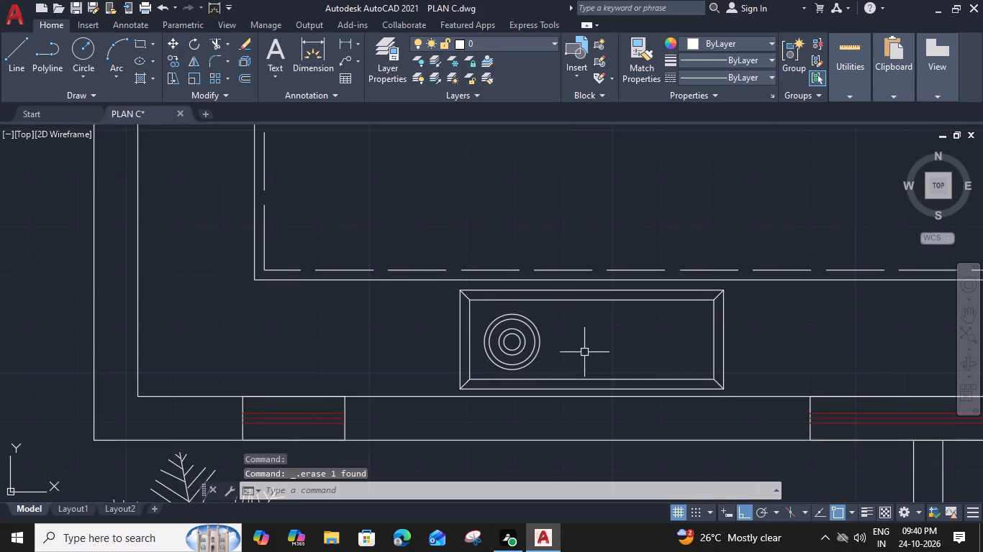
middle_click_drag(586, 351, 472, 330)
type("L")
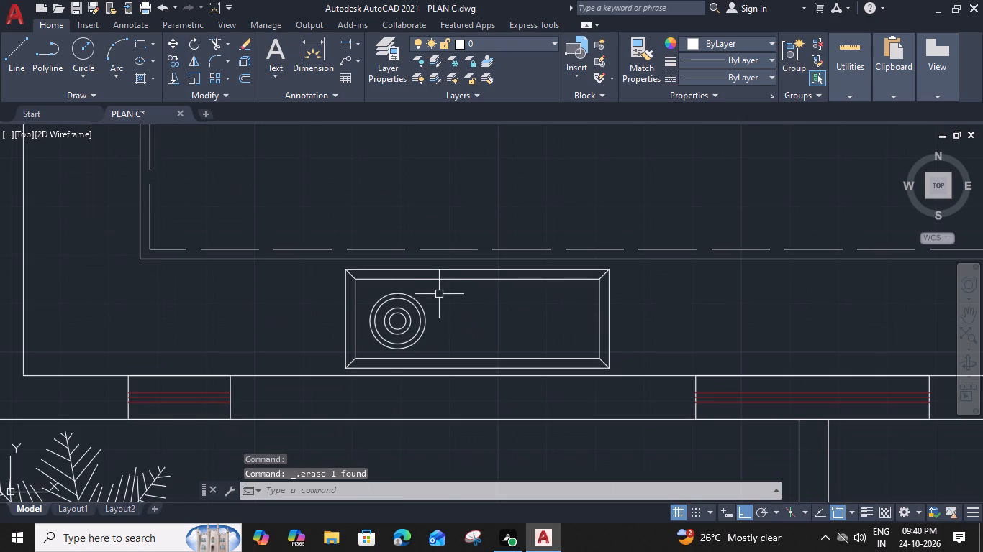
key("space")
scroll(391, 301, "up", 2)
left_click(410, 280)
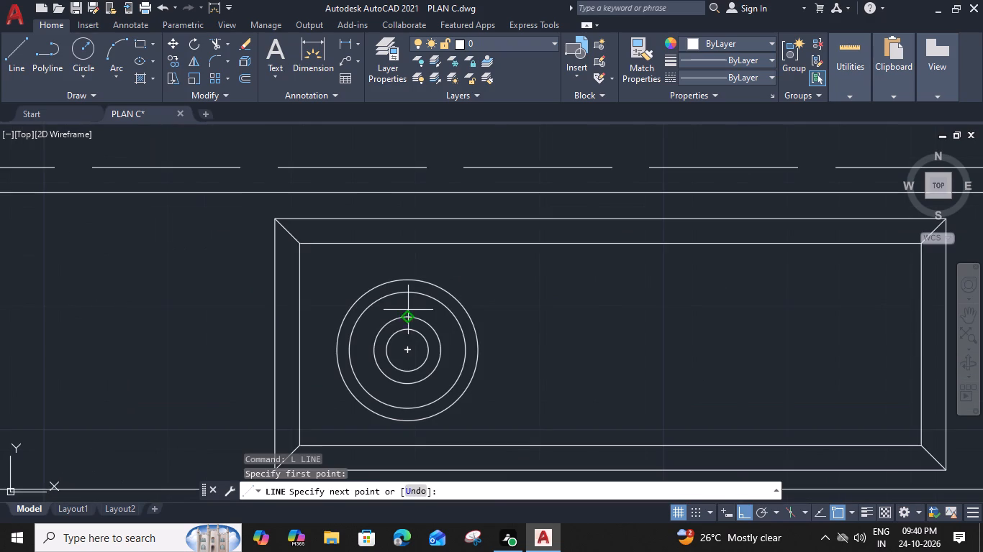
left_click(408, 416)
key("space")
key("space")
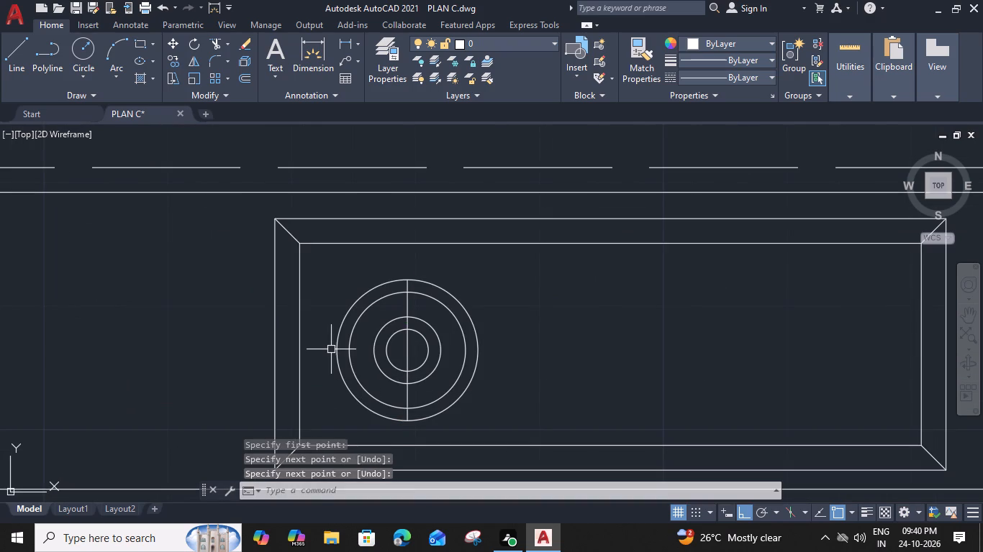
left_click(342, 348)
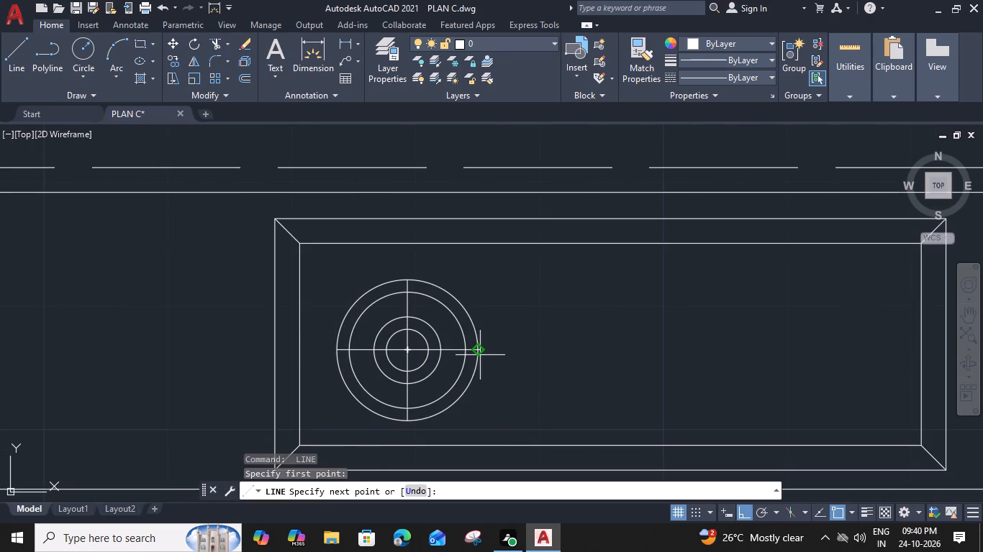
left_click(481, 351)
key("space")
Draw two diagonal lines through the burner's centre, southwest to northeast and southeast to northwest, ending on the outermost circle.
key("space")
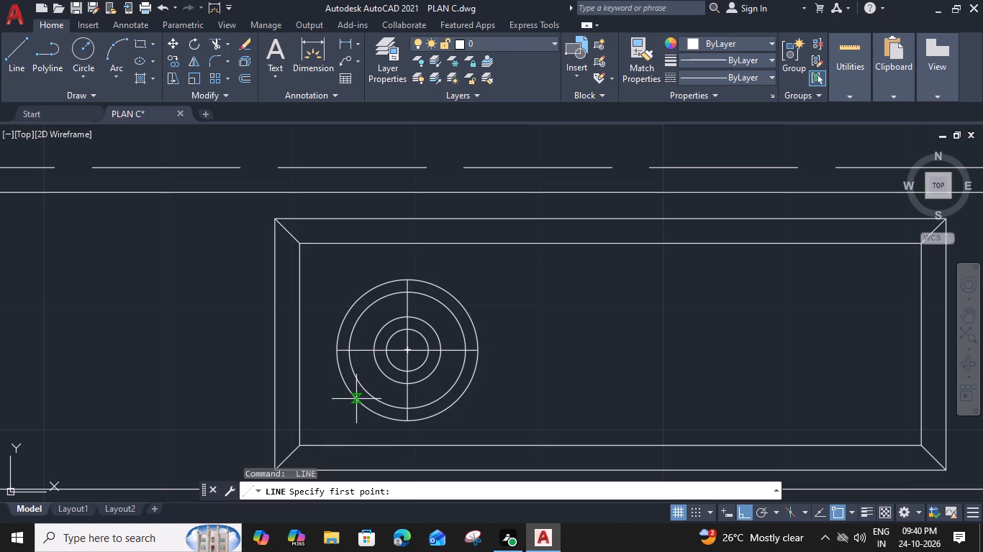
left_click(358, 400)
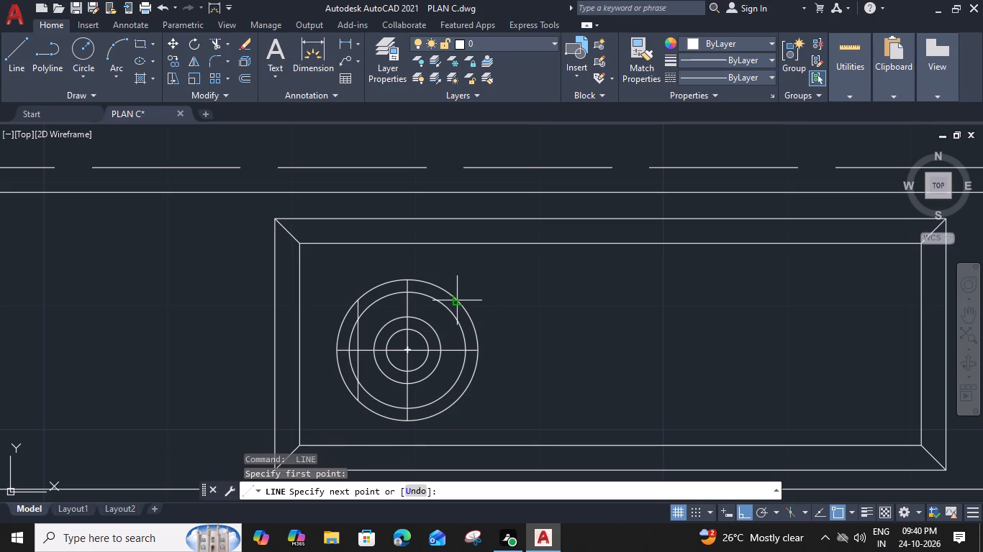
left_click(458, 304)
key("space")
key("space")
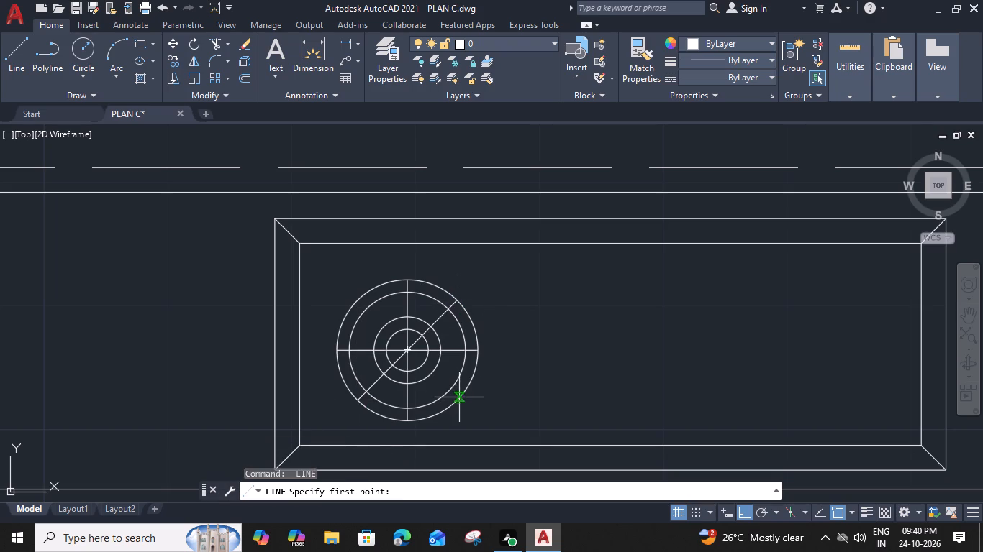
left_click(459, 399)
left_click(355, 303)
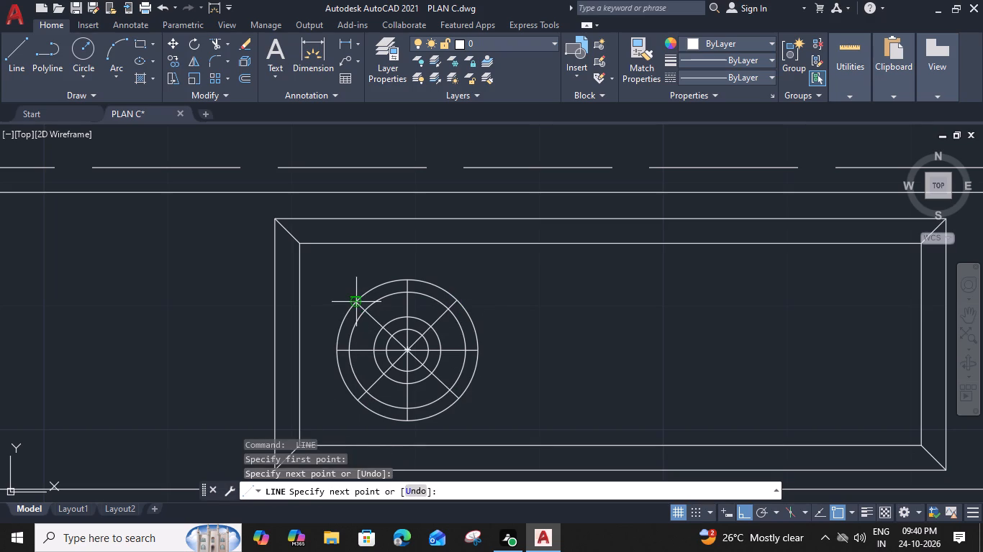
key("space")
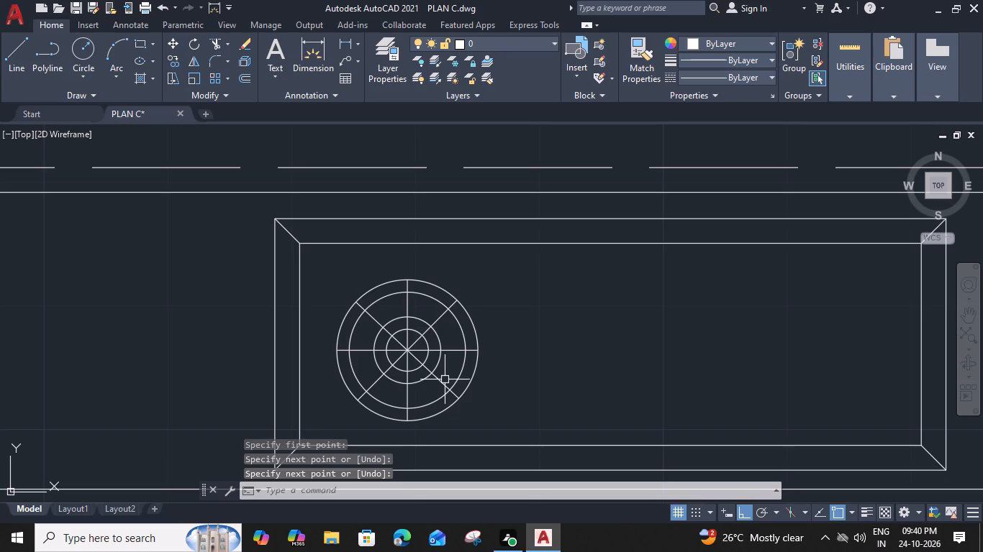
Group all the rings and cross lines of the burner into one object.
left_click(502, 277)
left_click(330, 423)
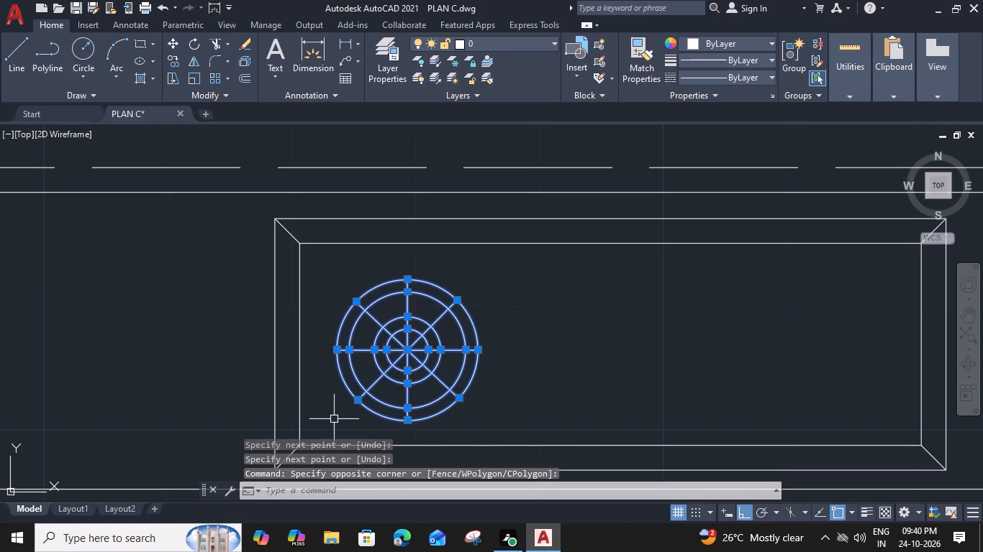
type("G")
key("space")
Copy the burner group horizontally twice, once to the hob's right end and once to its middle.
left_click(432, 413)
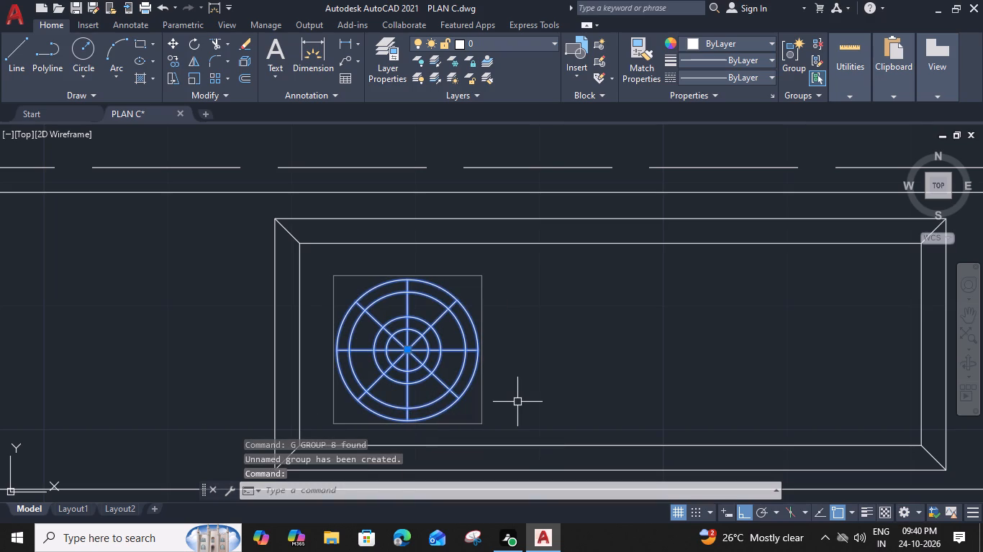
type("CO")
key("space")
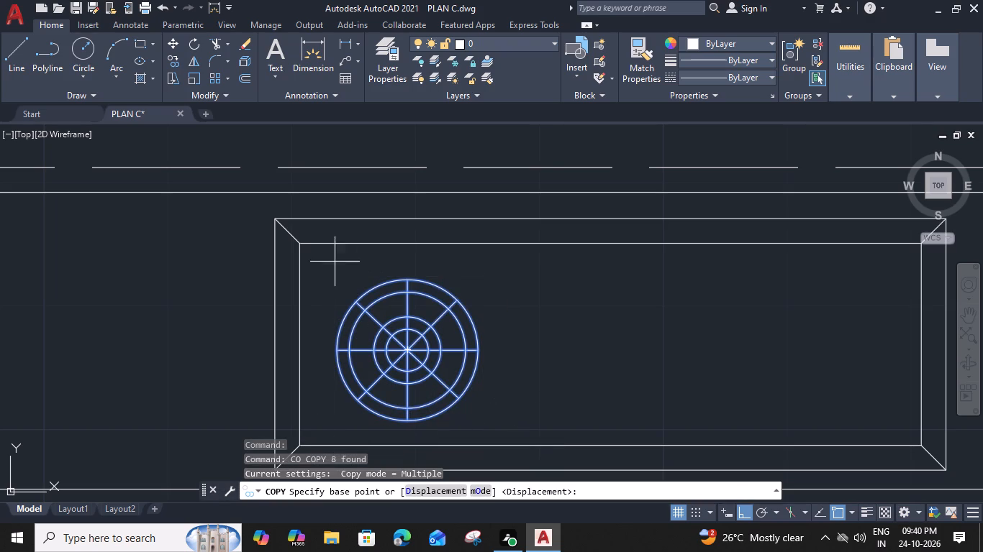
middle_click_drag(488, 406, 459, 308)
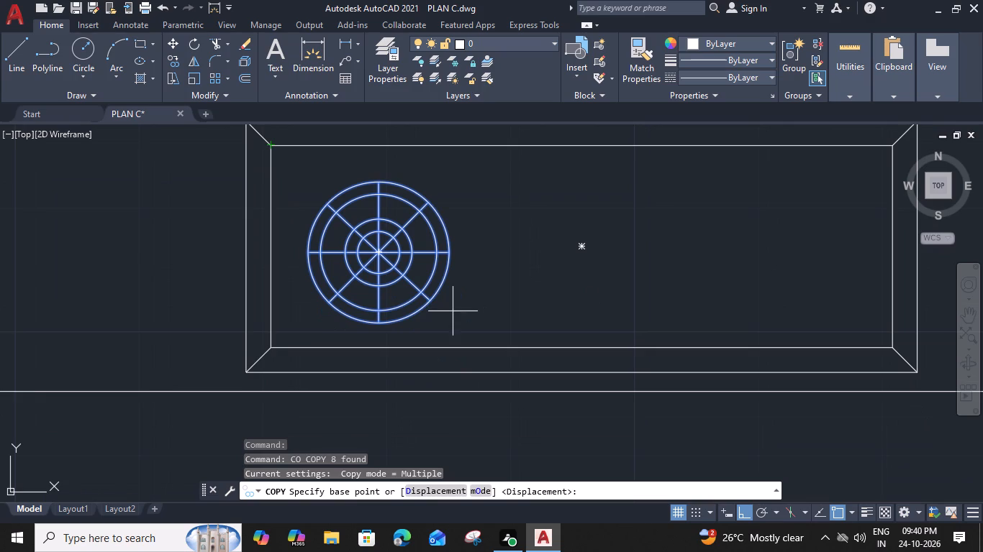
left_click(380, 349)
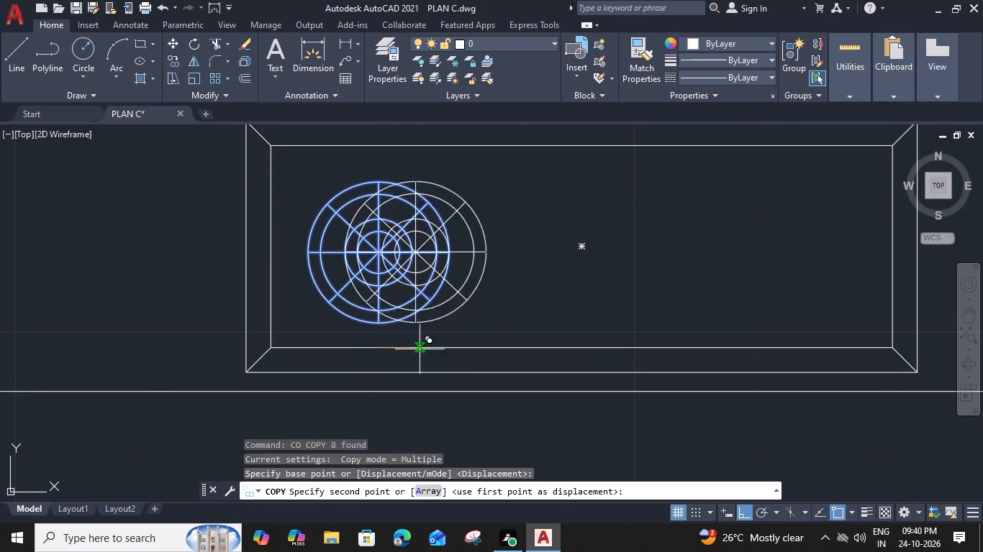
middle_click_drag(587, 353, 454, 354)
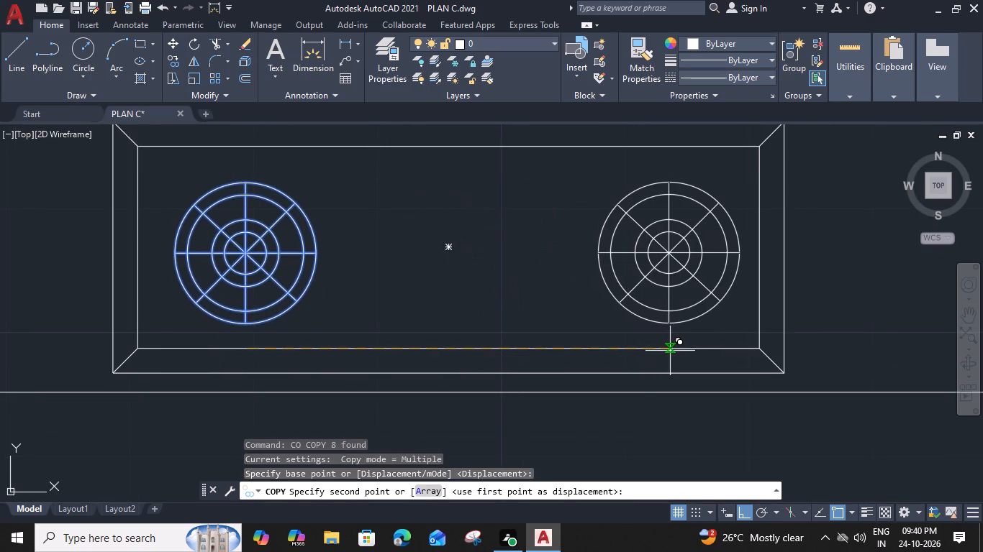
left_click(656, 349)
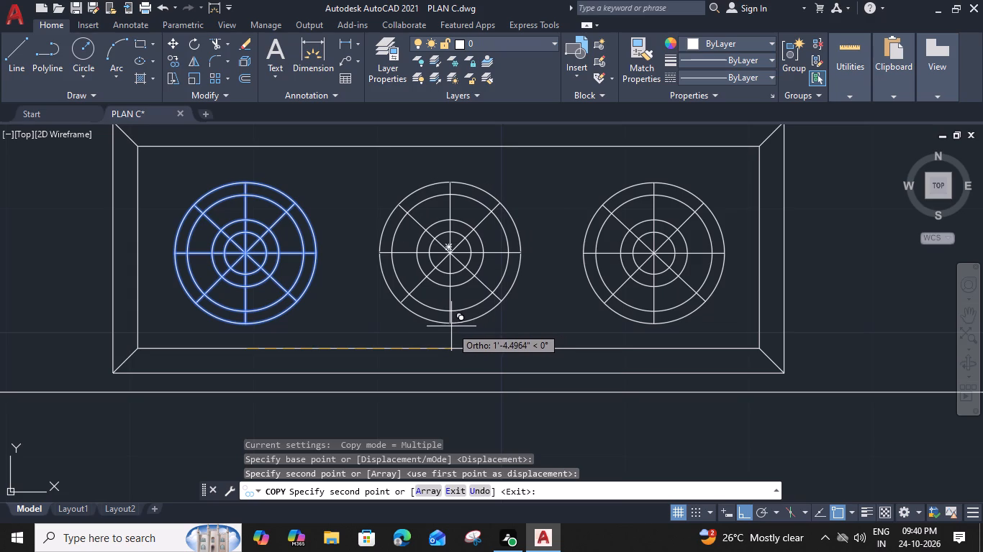
left_click(450, 353)
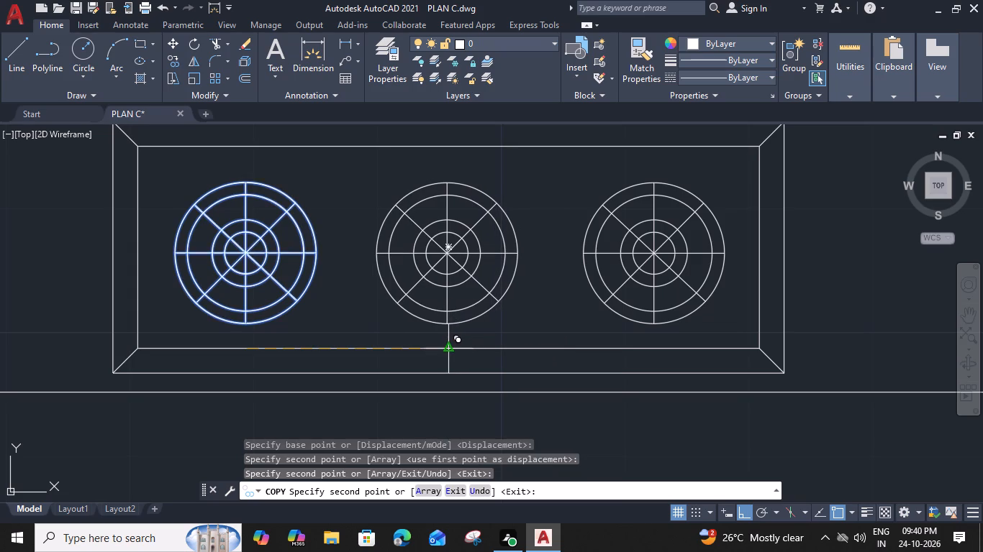
key("Escape")
Scale the middle burner down to about half size from its bottom quadrant.
left_click(476, 317)
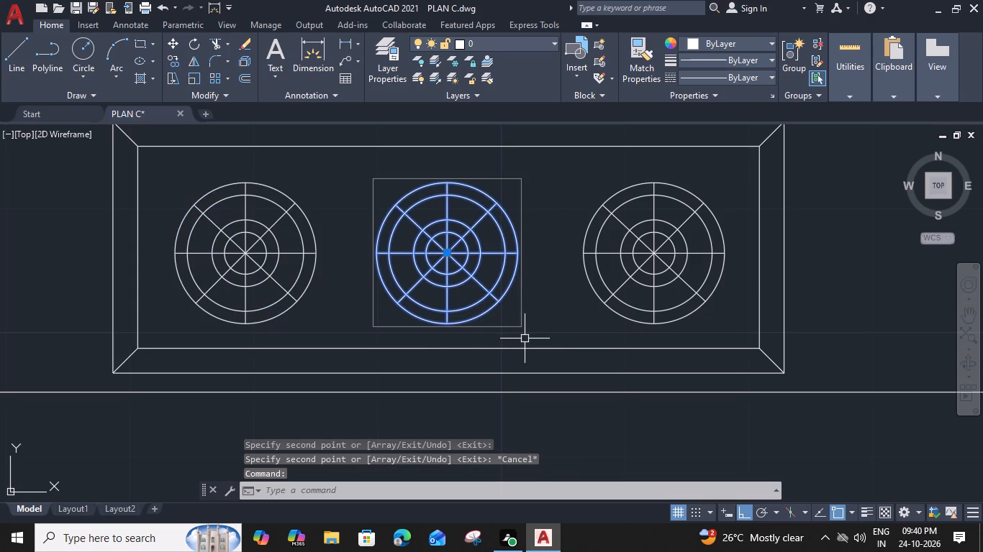
type("SC")
key("space")
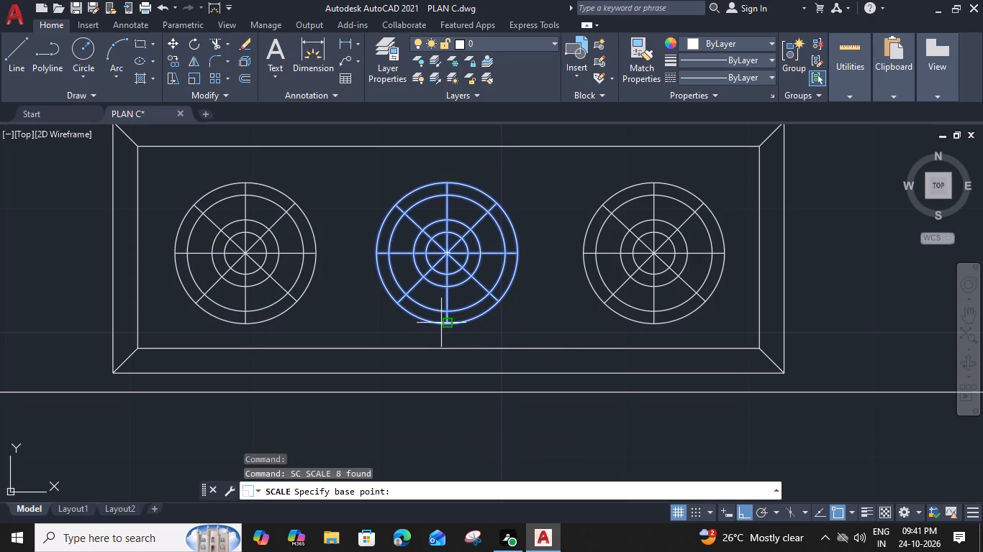
left_click(450, 323)
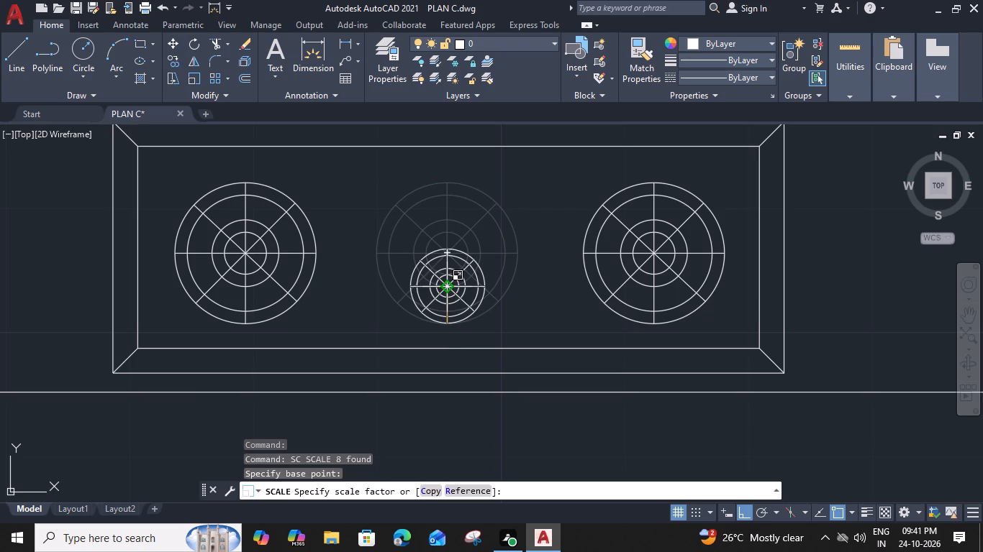
left_click(448, 285)
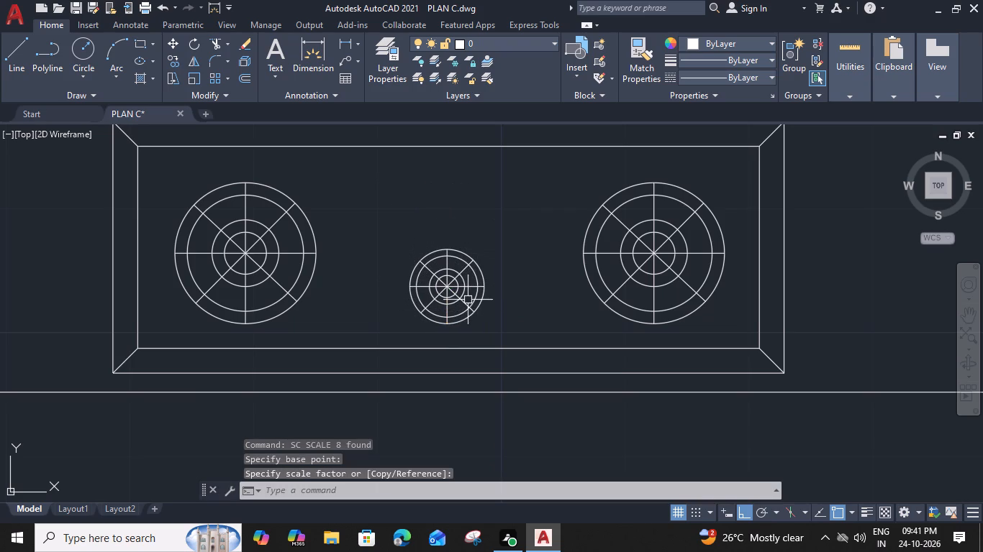
Draw a small circle for a knob in the hob's top border strip, above the left burner.
middle_click_drag(430, 222, 474, 257)
middle_click_drag(474, 257, 463, 270)
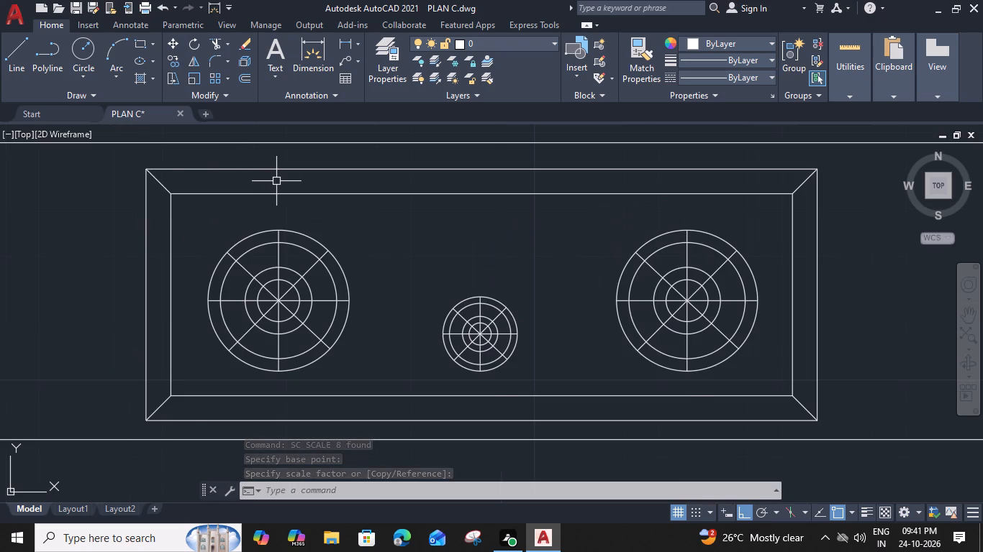
middle_click_drag(272, 180, 298, 193)
type("C")
key("space")
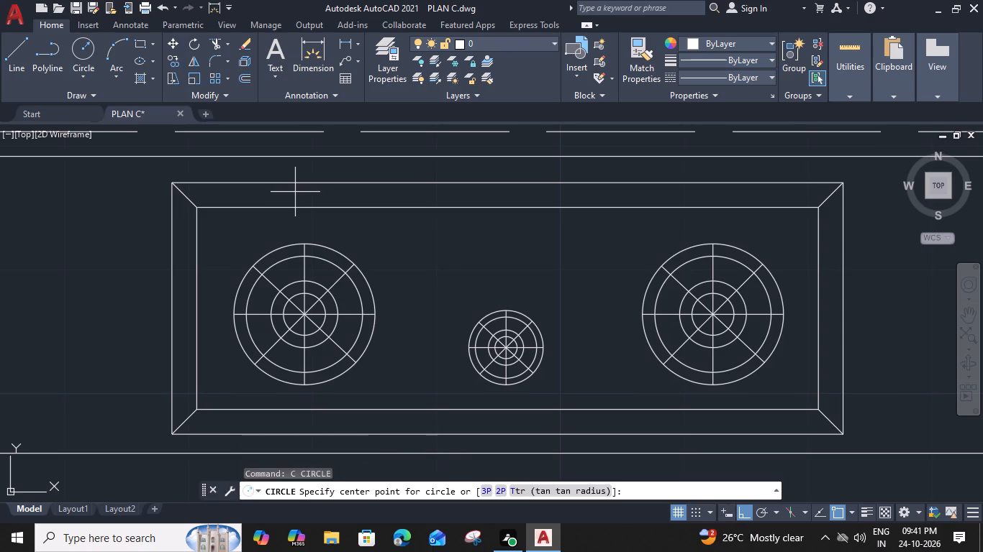
scroll(303, 193, "up", 1)
left_click(305, 195)
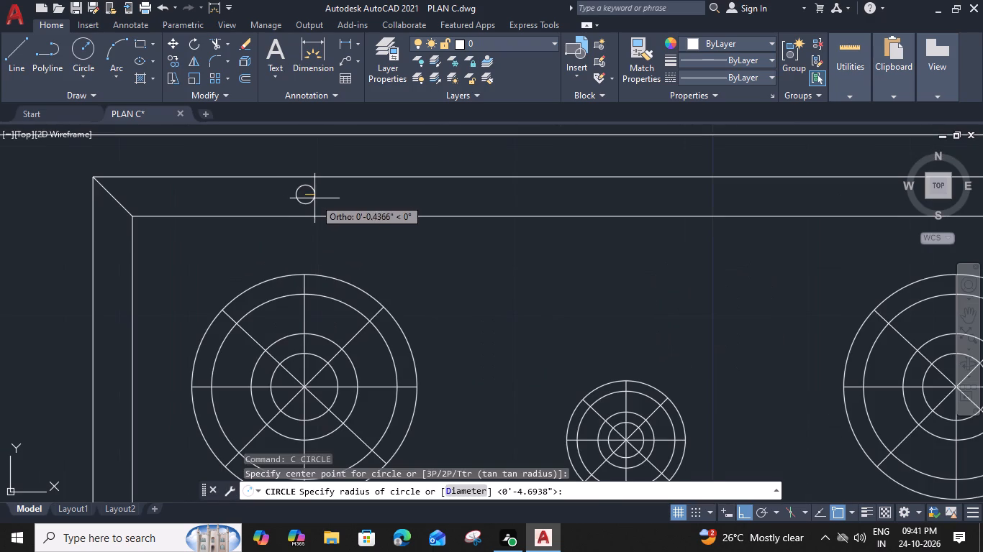
left_click(320, 195)
Enlarge the knob circle by stretching its bottom quadrant down to the inner border line.
scroll(304, 211, "up", 1)
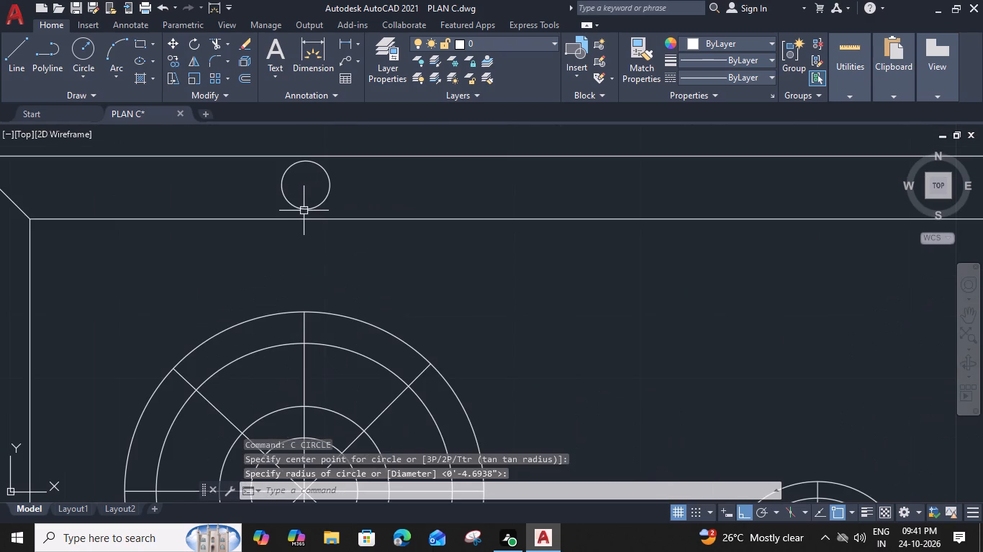
left_click(305, 210)
left_click(306, 210)
left_click(306, 216)
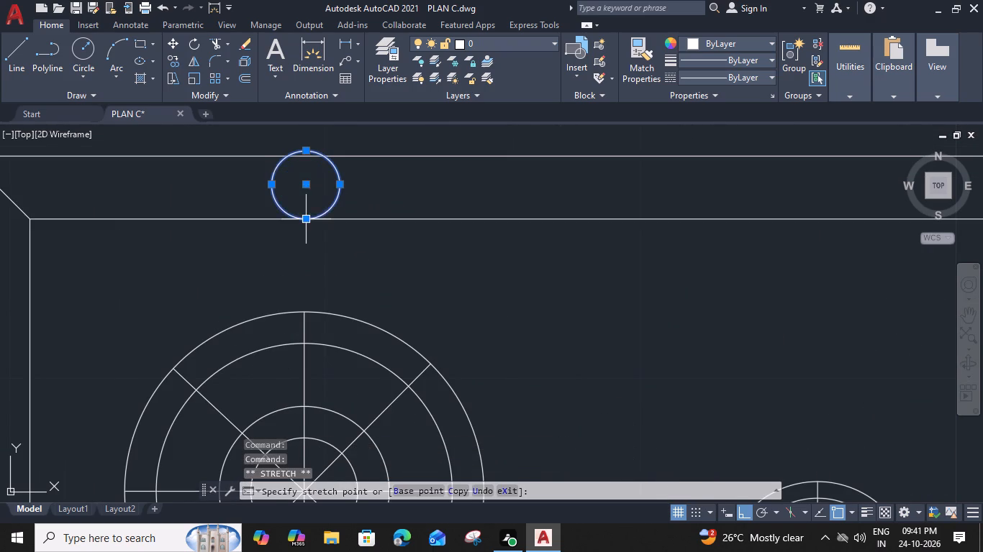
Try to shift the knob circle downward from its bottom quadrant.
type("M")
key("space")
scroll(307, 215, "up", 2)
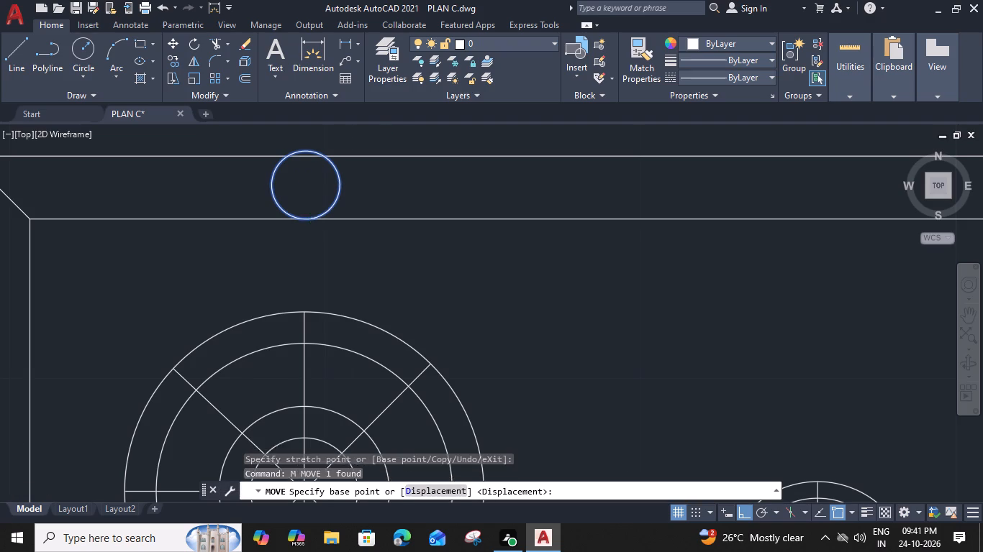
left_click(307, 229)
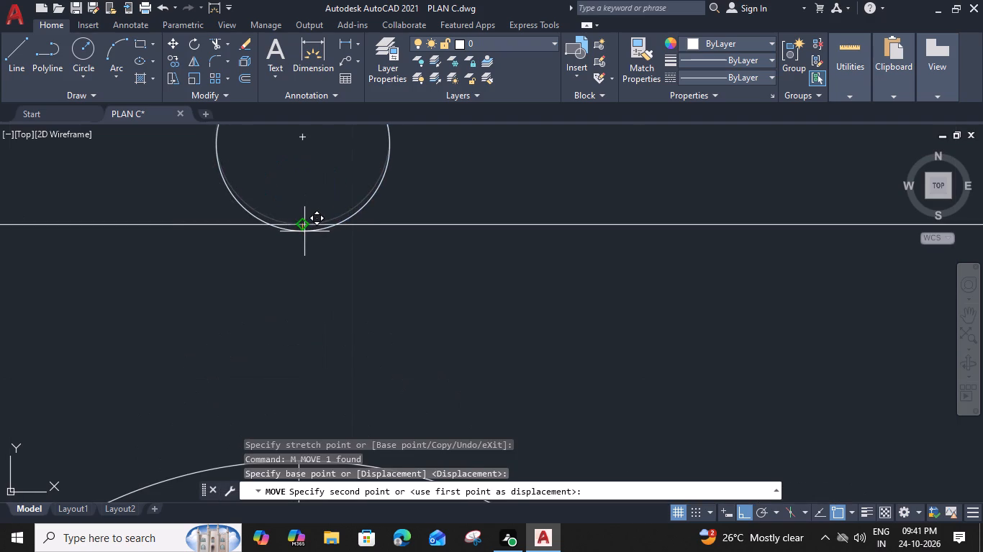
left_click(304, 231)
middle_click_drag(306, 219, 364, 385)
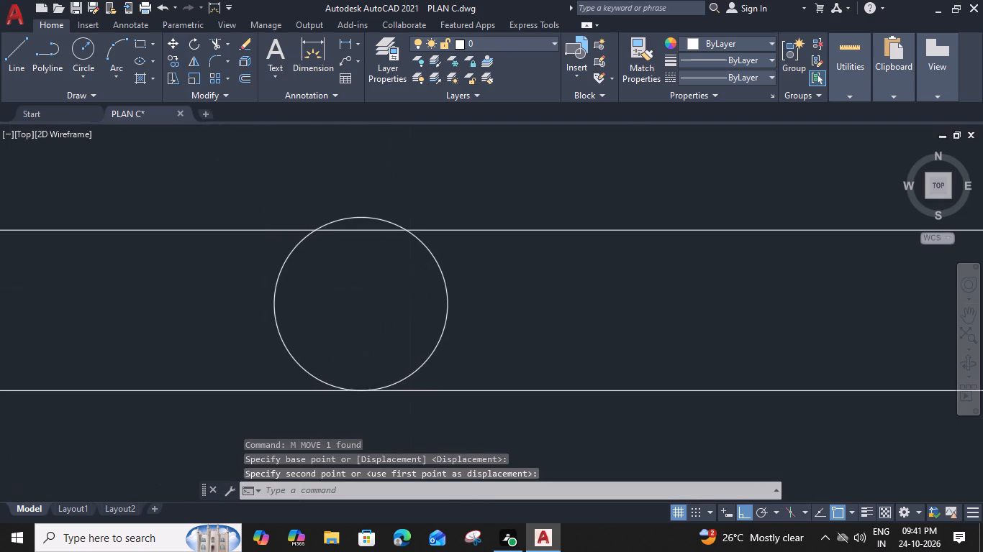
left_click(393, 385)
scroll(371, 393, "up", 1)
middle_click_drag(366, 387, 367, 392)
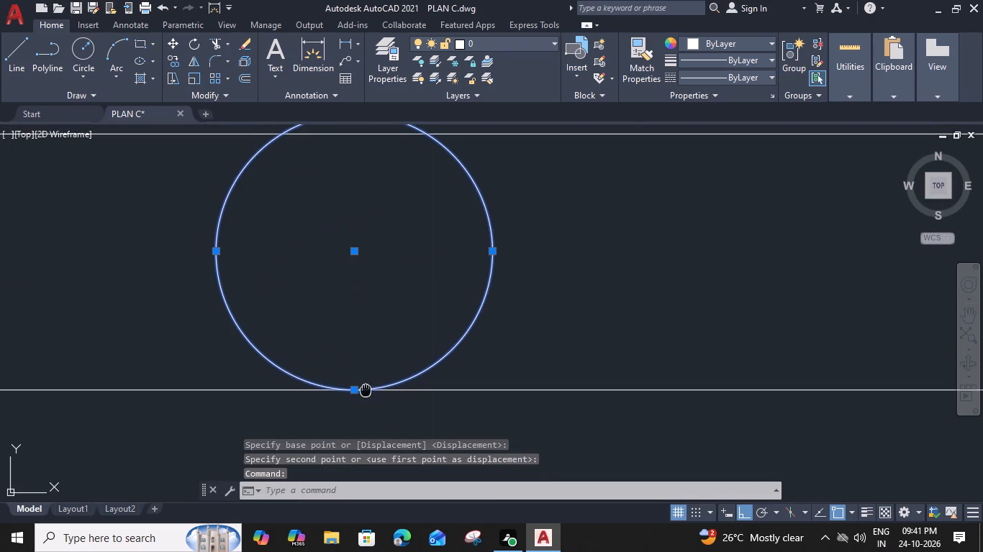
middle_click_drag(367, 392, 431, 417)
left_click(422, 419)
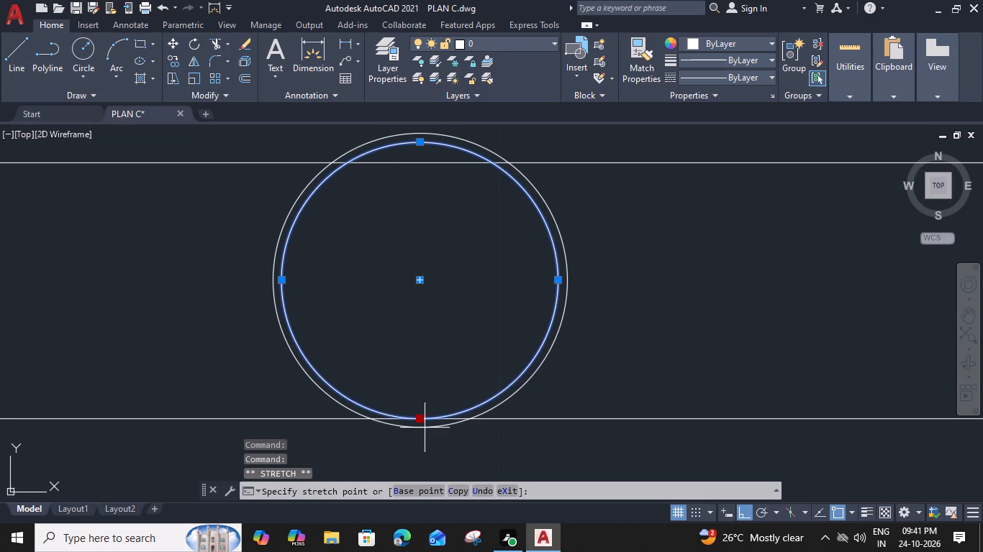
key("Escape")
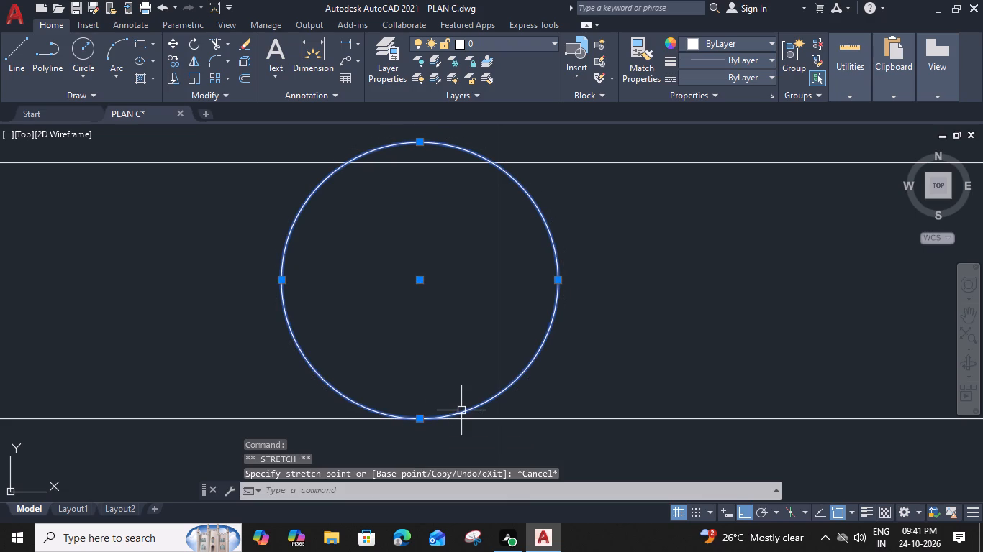
Move the knob circle down about 0.09" so it overlaps both border lines about equally.
left_click(461, 410)
key("m")
key("space")
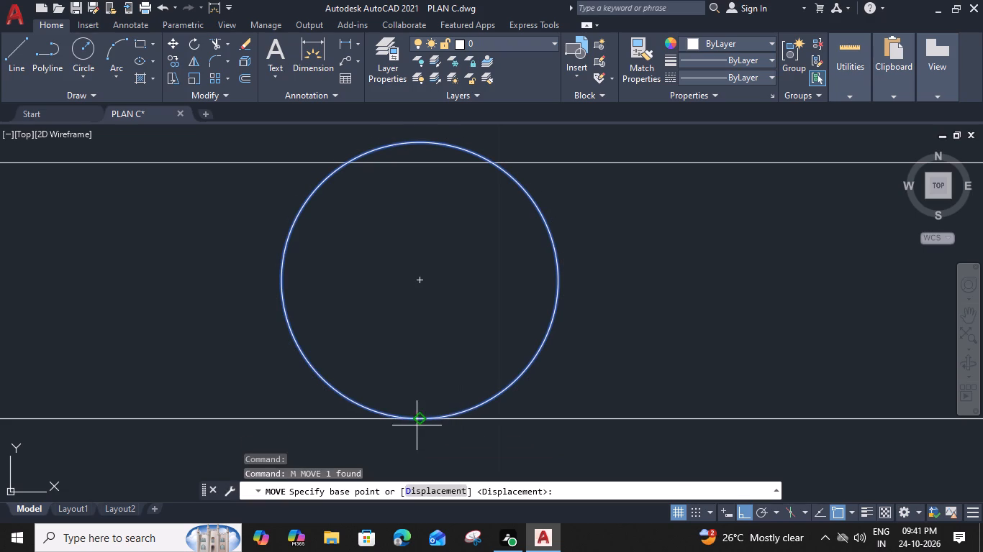
left_click(422, 420)
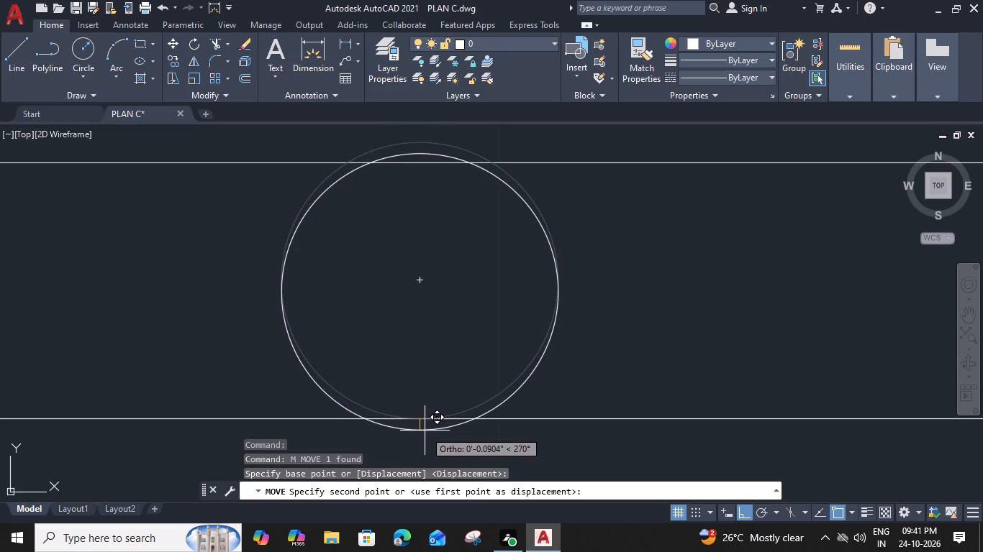
left_click(425, 431)
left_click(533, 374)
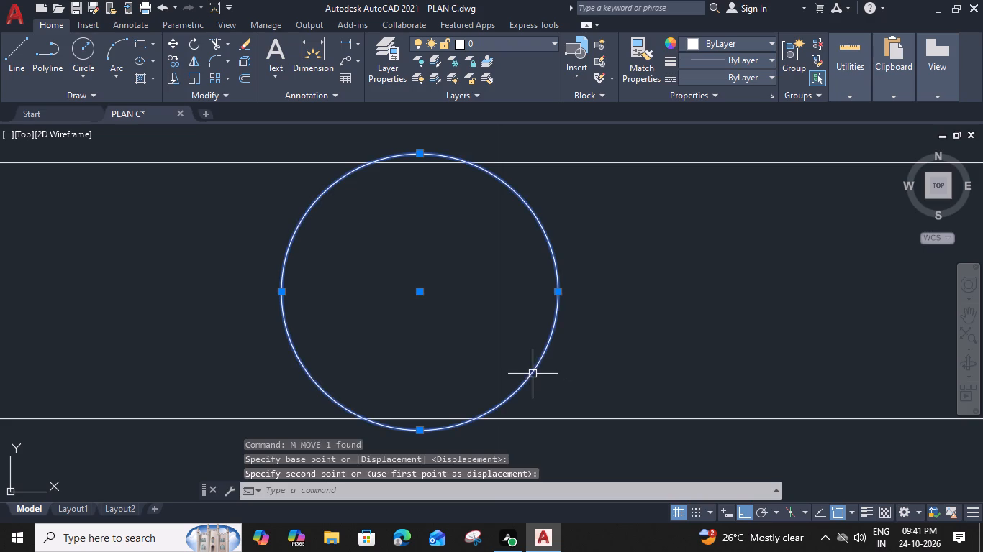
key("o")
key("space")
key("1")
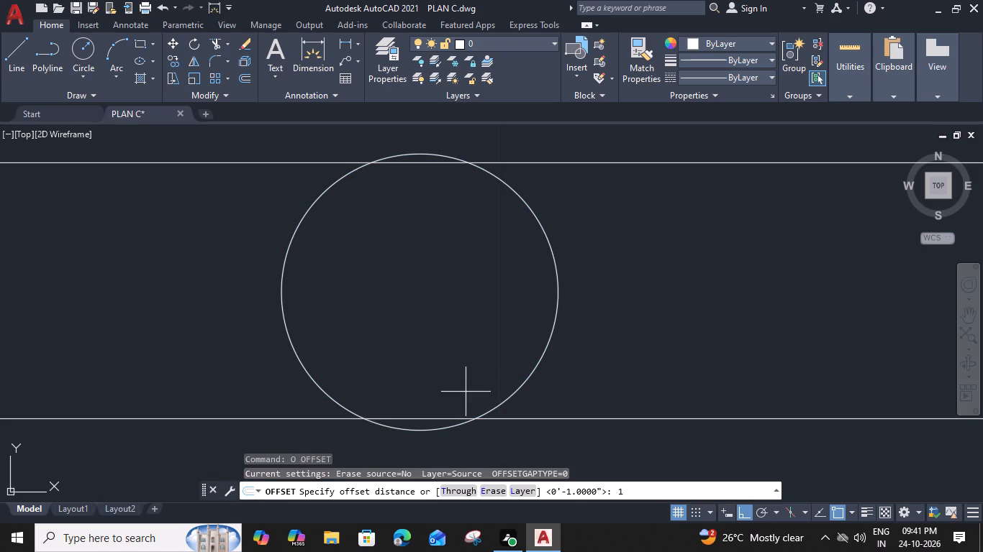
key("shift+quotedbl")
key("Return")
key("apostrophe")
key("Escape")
Offset the knob circle inward by 0.1" six times in succession to form concentric rings.
left_click_drag(516, 392, 507, 390)
type("O 0.")
key("1")
key("shift+quotedbl")
key("Return")
left_click(434, 380)
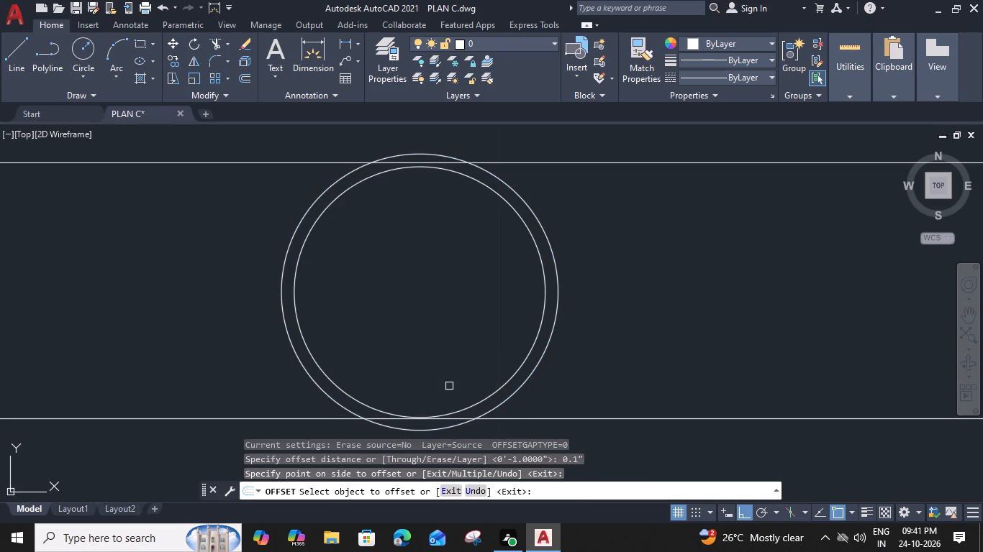
left_click(486, 399)
left_click(438, 369)
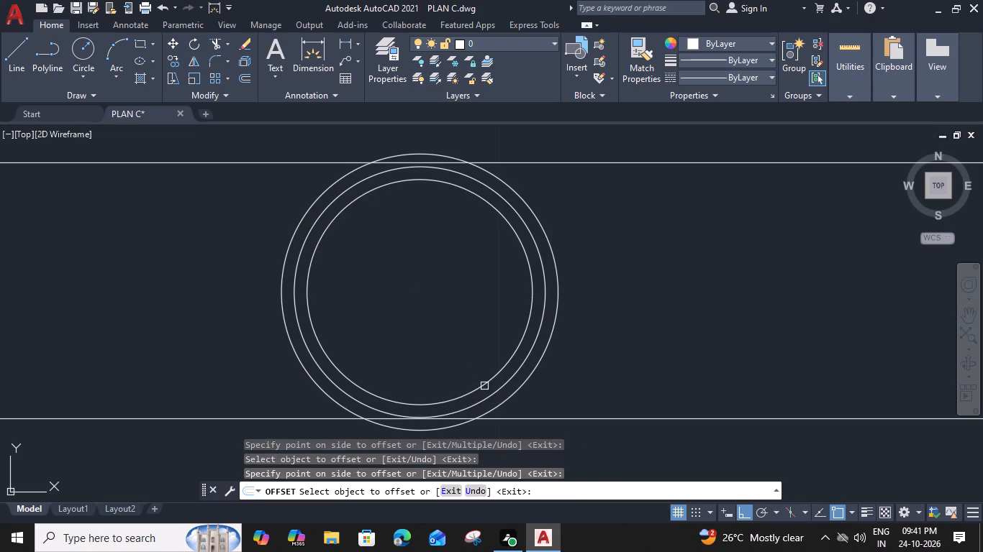
left_click(484, 385)
left_click(440, 368)
left_click(468, 383)
left_click(445, 356)
left_click(459, 367)
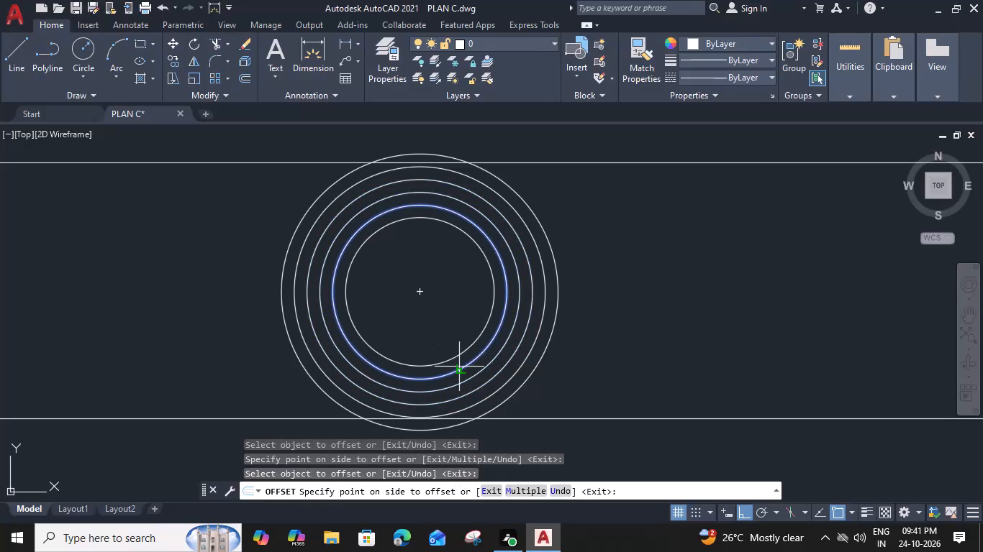
left_click(444, 349)
left_click(461, 354)
left_click(431, 337)
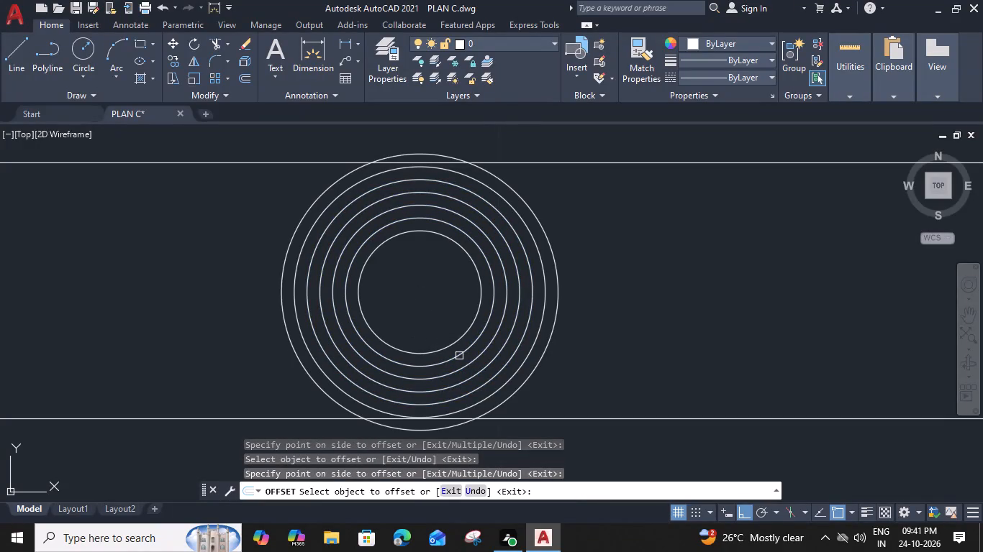
key("Escape")
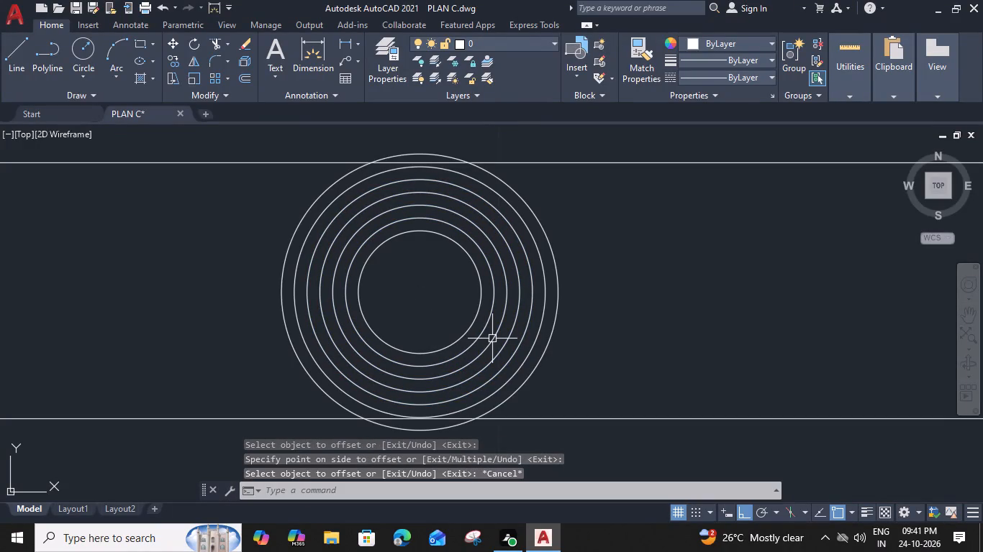
Erase the fifth ring from the outside of the knob's concentric circles.
left_click(492, 339)
key("Delete")
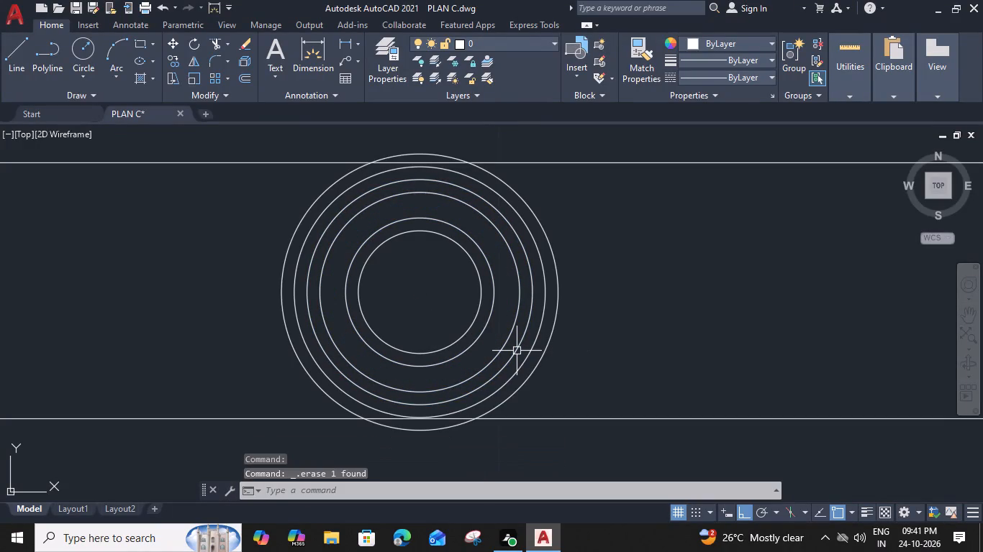
Erase the knob's outermost circle and the fourth ring in from it, leaving two outer and two inner concentric circles.
left_click(546, 351)
key("Delete")
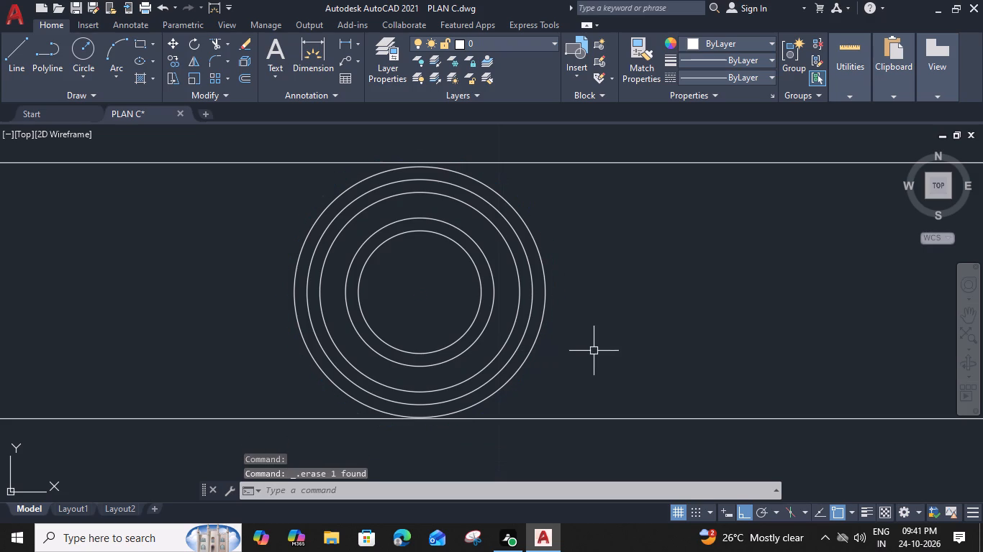
left_click(503, 353)
key("Delete")
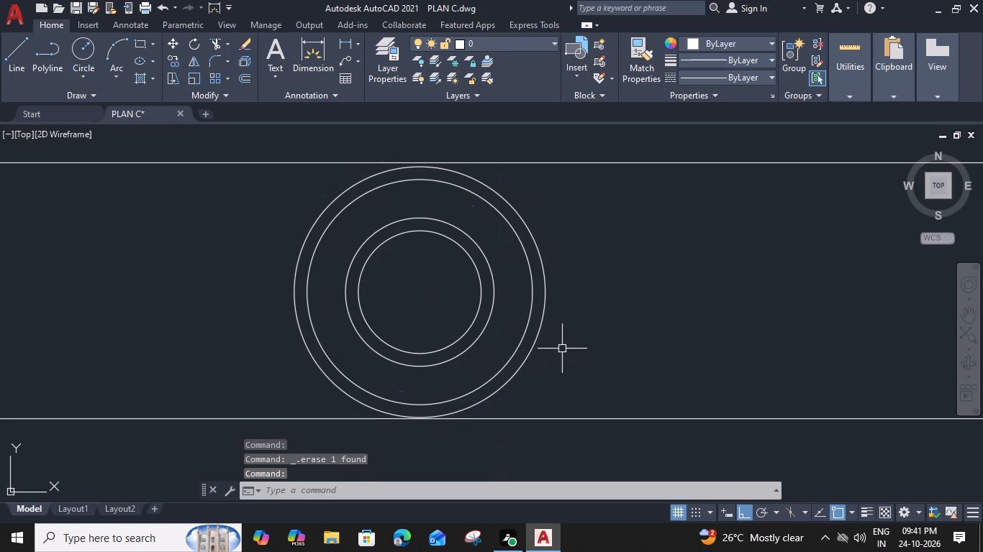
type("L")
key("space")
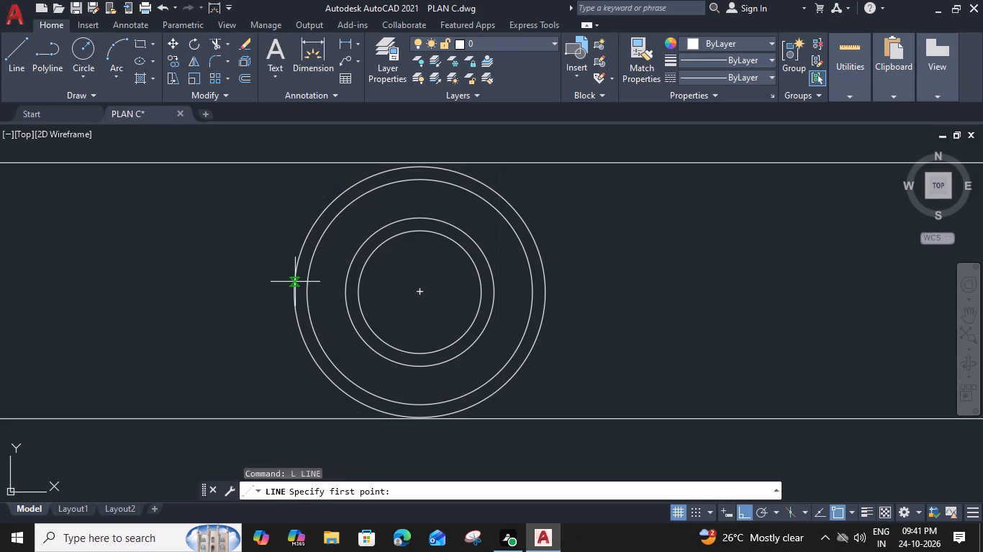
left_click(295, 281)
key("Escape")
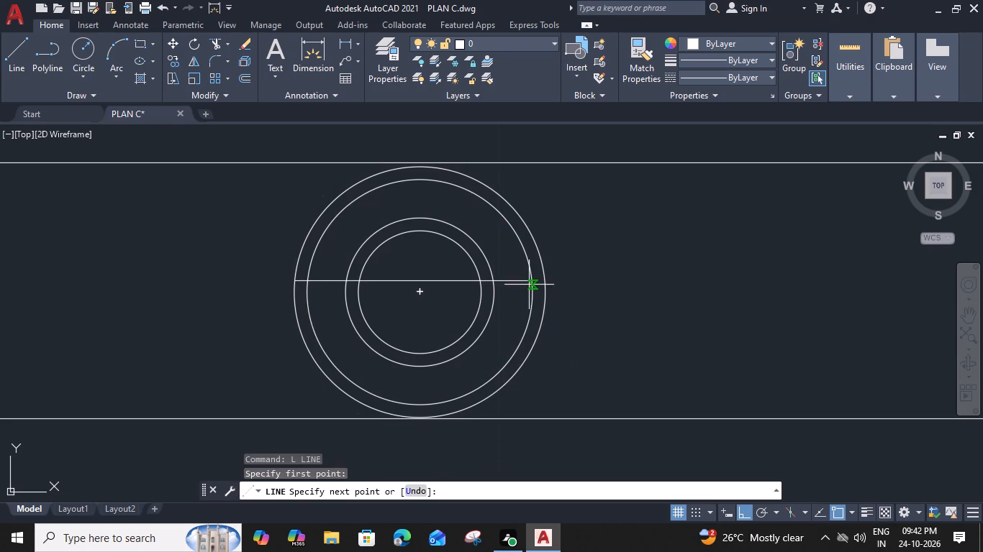
Draw a horizontal line across the full diameter of the knob's outer circle, from quadrant to quadrant.
key("l")
key("space")
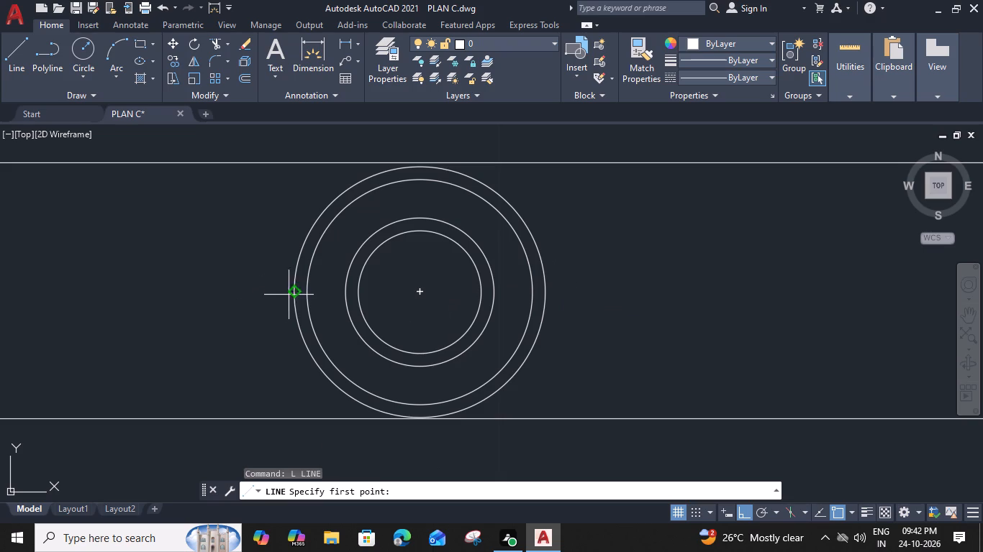
left_click(297, 293)
left_click(545, 290)
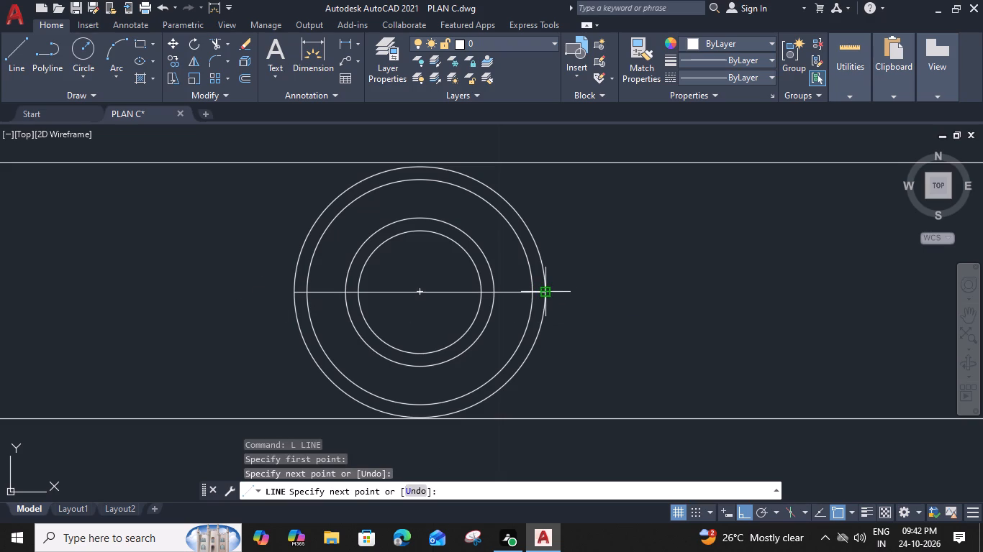
key("space")
Offset the knob's horizontal diameter line by 0.3" both above and below.
left_click(456, 293)
key("o")
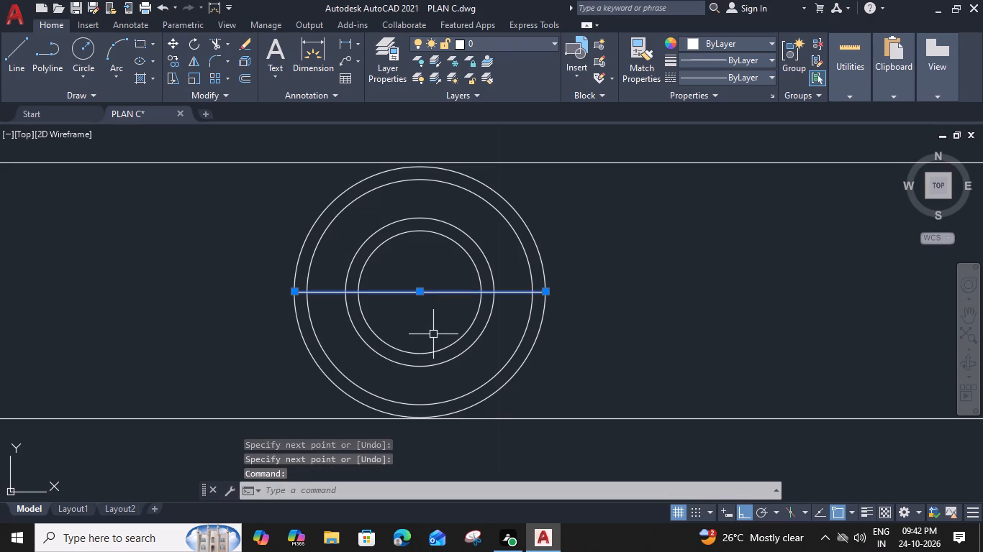
key("space")
type("0.")
key("3")
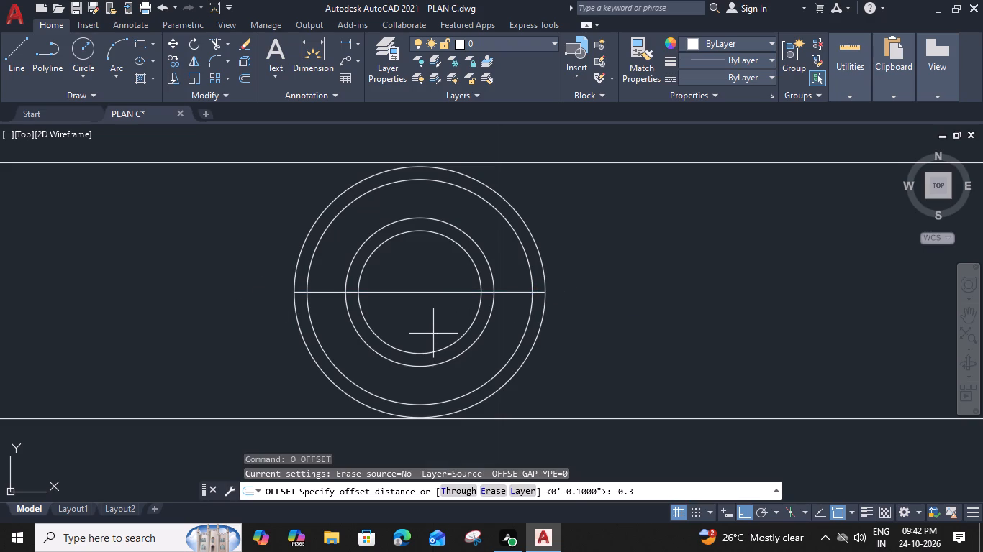
key("shift+quotedbl")
key("Return")
left_click(435, 364)
left_click(417, 294)
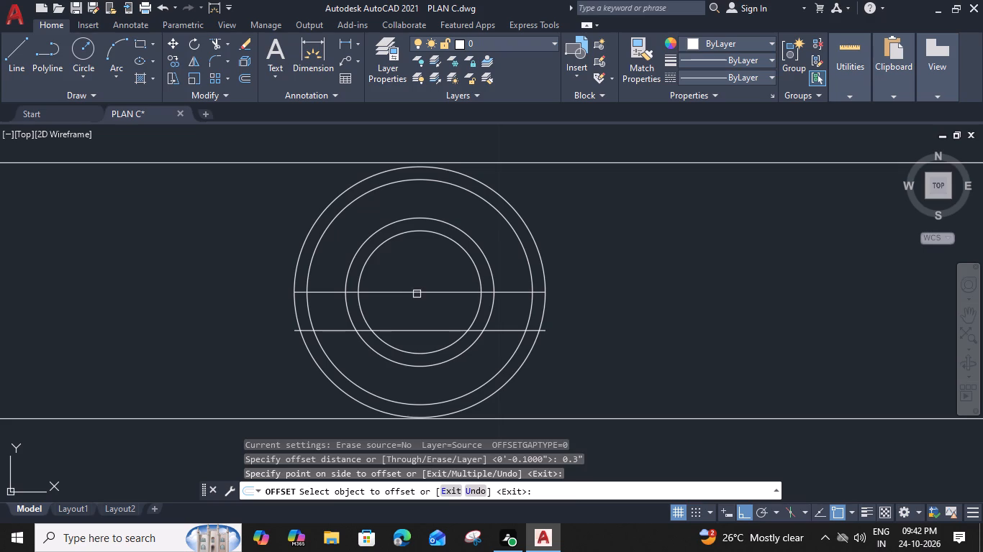
left_click(415, 260)
key("Escape")
Erase the middle diameter line between the two offset lines of the knob.
left_click(427, 296)
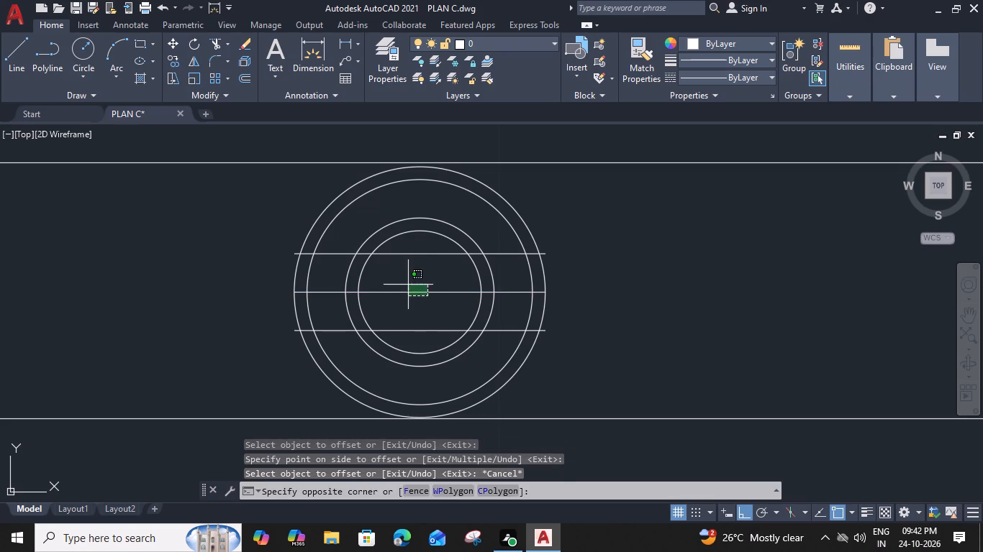
left_click(408, 283)
key("Delete")
Trim the two offset lines' ends beyond the outer circle, and trim the three inner circles between the lines to leave a clear handle bar.
key("t")
type("R")
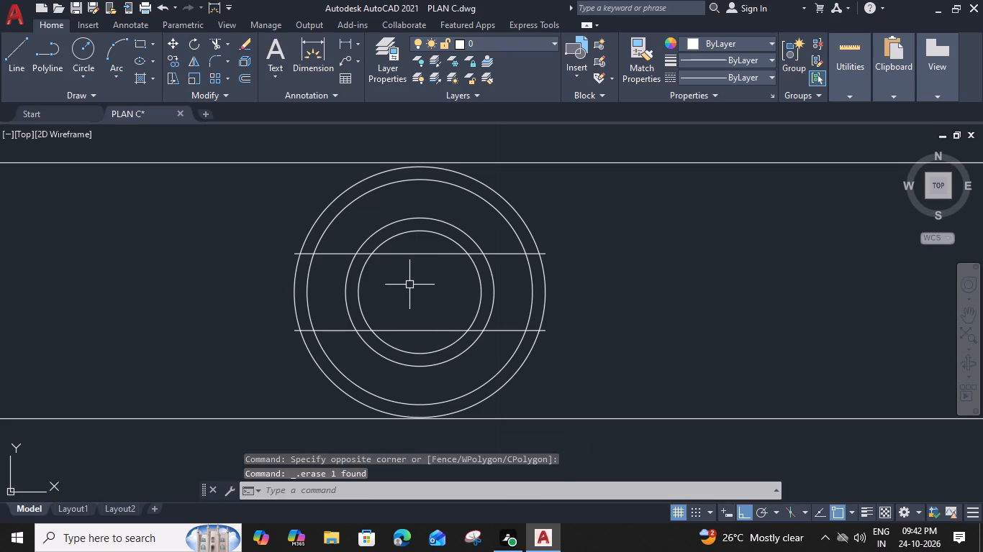
key("space")
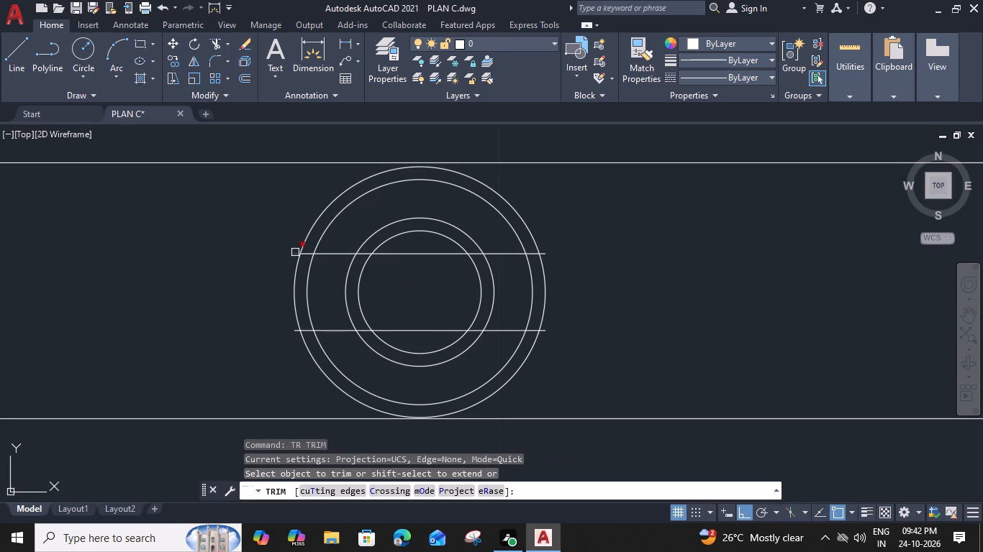
left_click(295, 252)
left_click(292, 328)
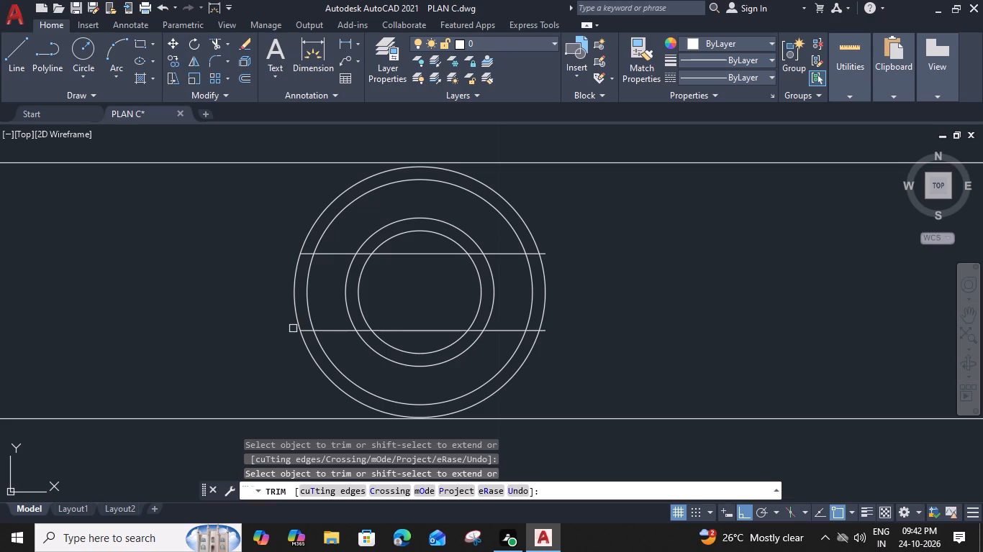
left_click(547, 331)
left_click(548, 252)
left_click(537, 296)
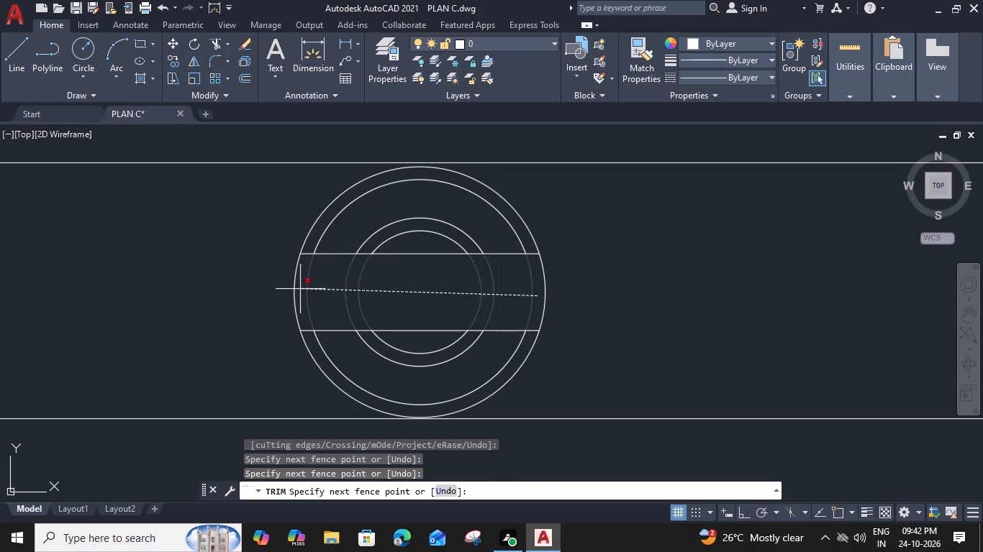
left_click(300, 289)
key("Escape")
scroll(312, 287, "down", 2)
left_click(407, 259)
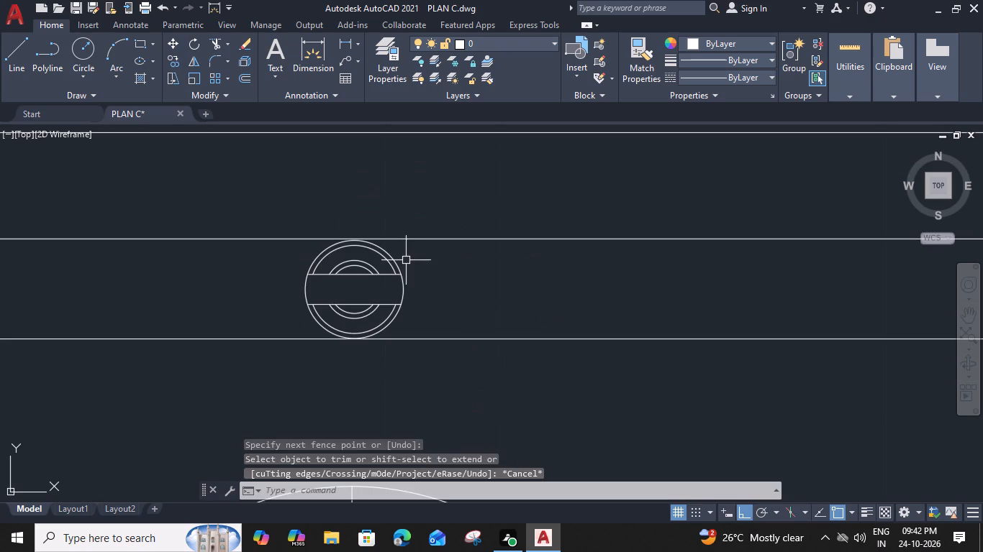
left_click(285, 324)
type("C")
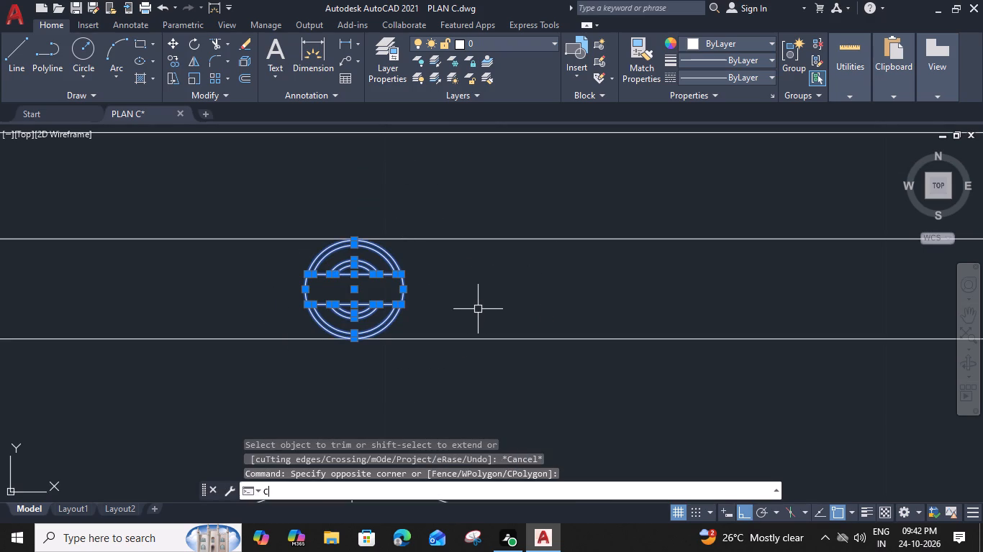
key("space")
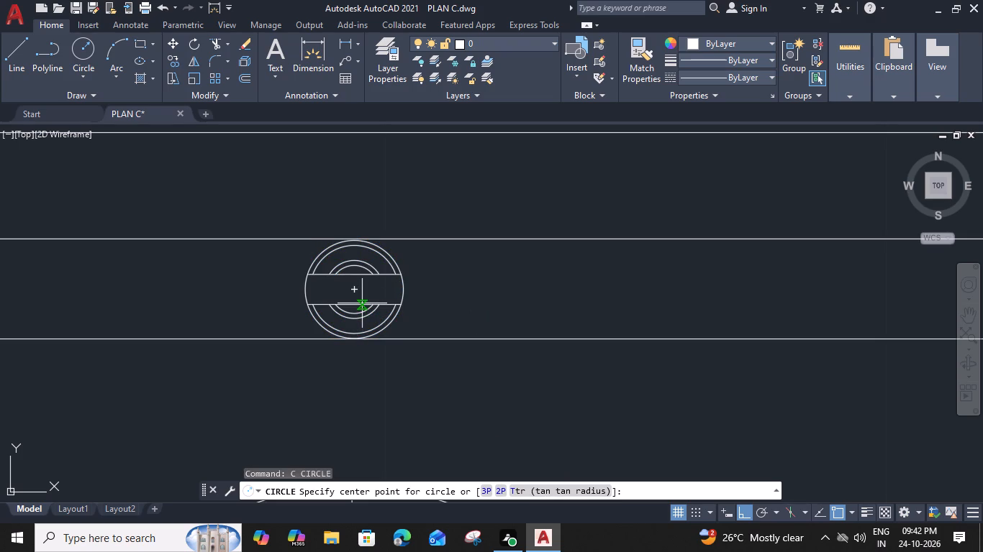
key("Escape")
Group all the circles, arcs and lines of the finished knob into one object.
left_click_drag(429, 264, 411, 270)
left_click(265, 327)
type("G")
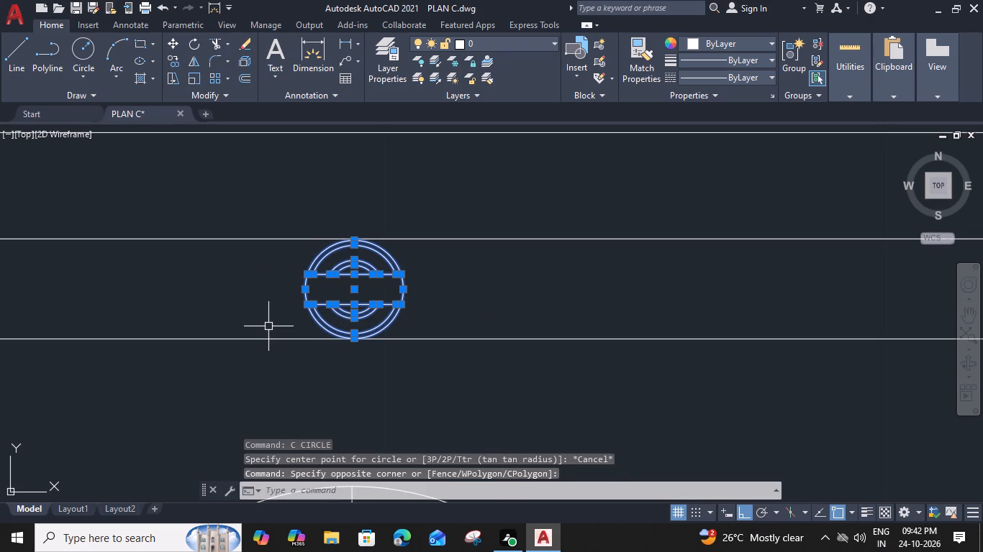
key("space")
Copy the knob group along the hob's upper border, placing one above the small middle burner and one above the right large burner.
left_click(386, 279)
left_click(297, 313)
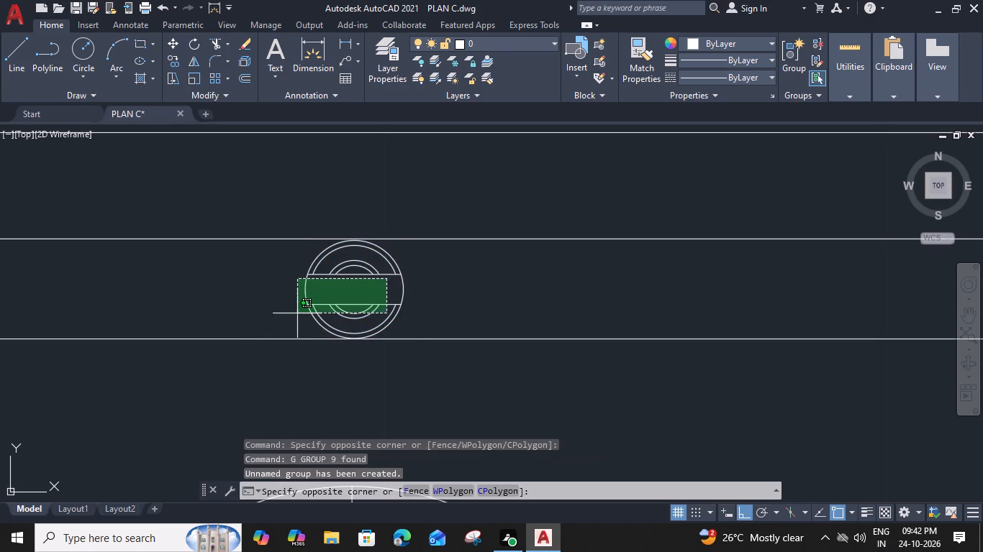
key("c")
type("O")
key("space")
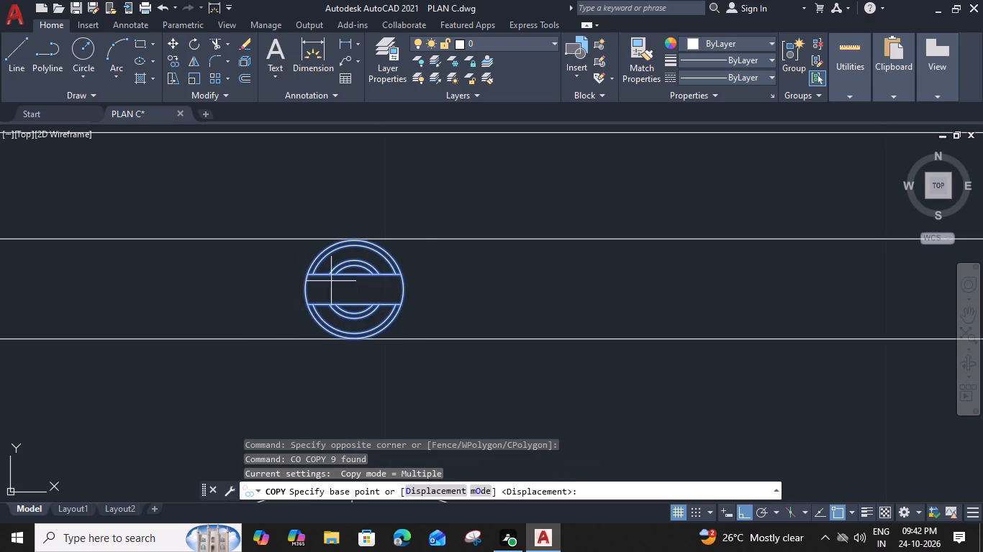
left_click(354, 236)
scroll(469, 237, "down", 2)
middle_click_drag(553, 237, 541, 239)
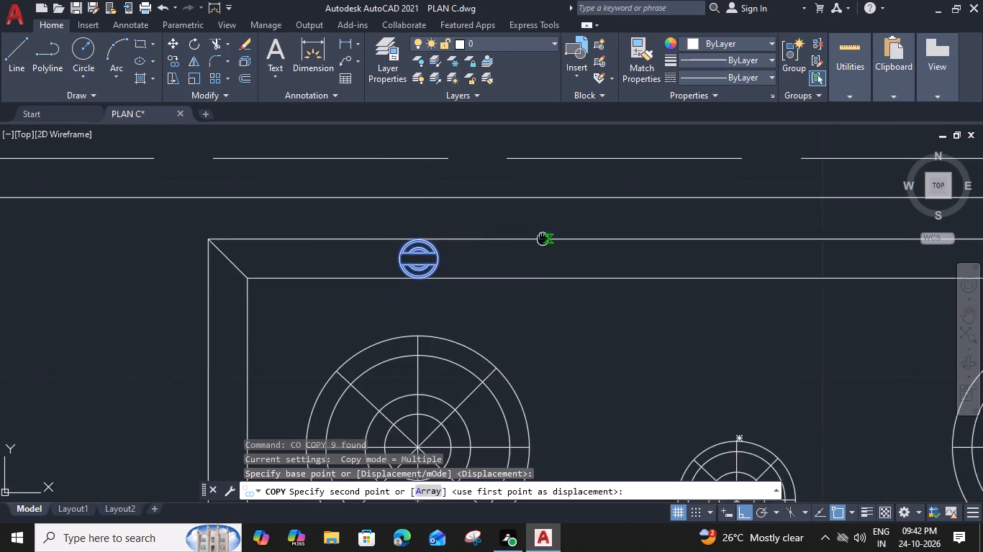
middle_click_drag(541, 239, 417, 245)
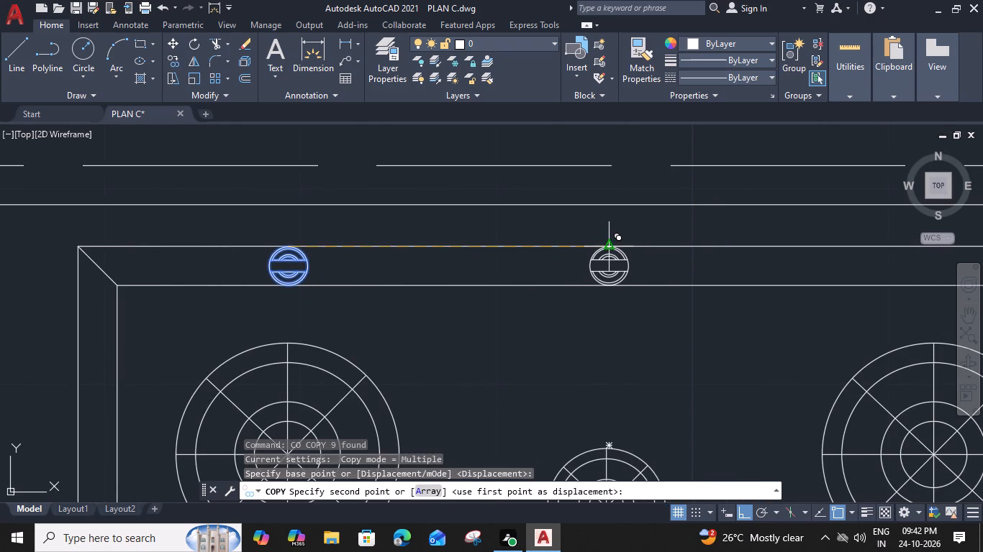
left_click(607, 246)
middle_click_drag(651, 247, 391, 259)
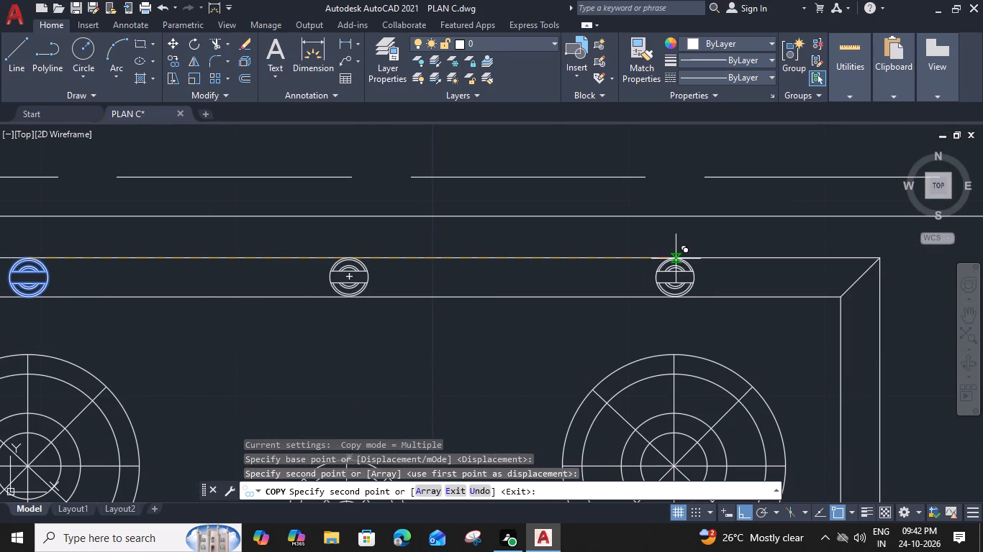
left_click(679, 259)
key("Escape")
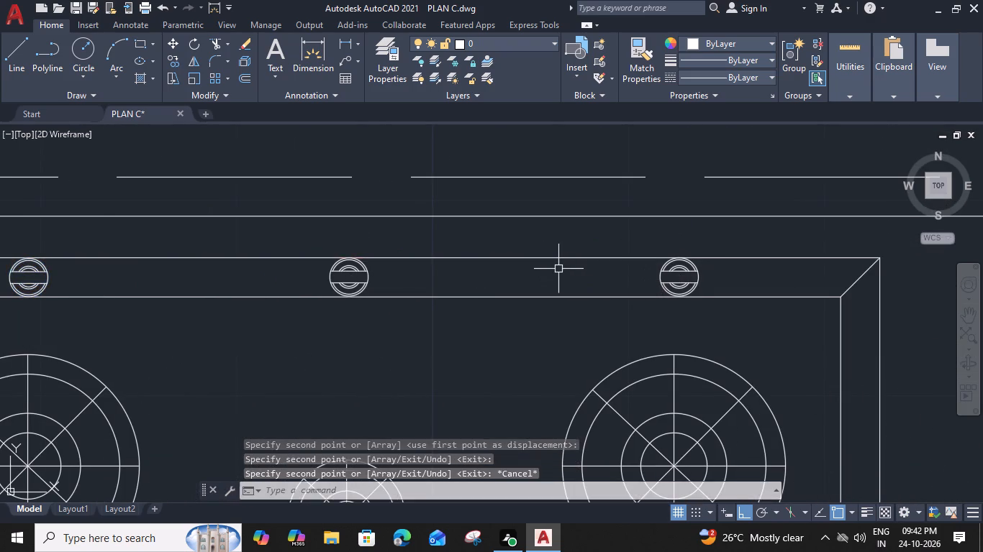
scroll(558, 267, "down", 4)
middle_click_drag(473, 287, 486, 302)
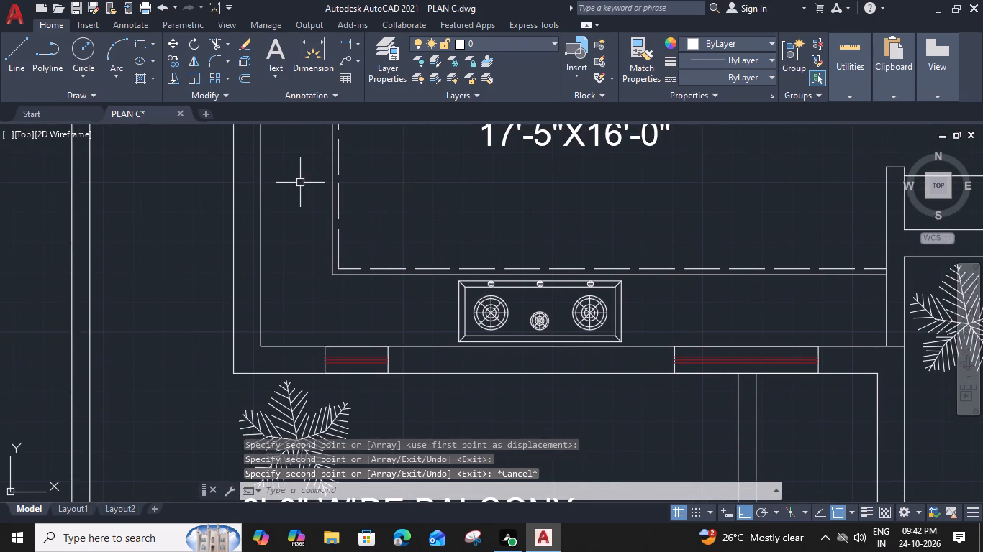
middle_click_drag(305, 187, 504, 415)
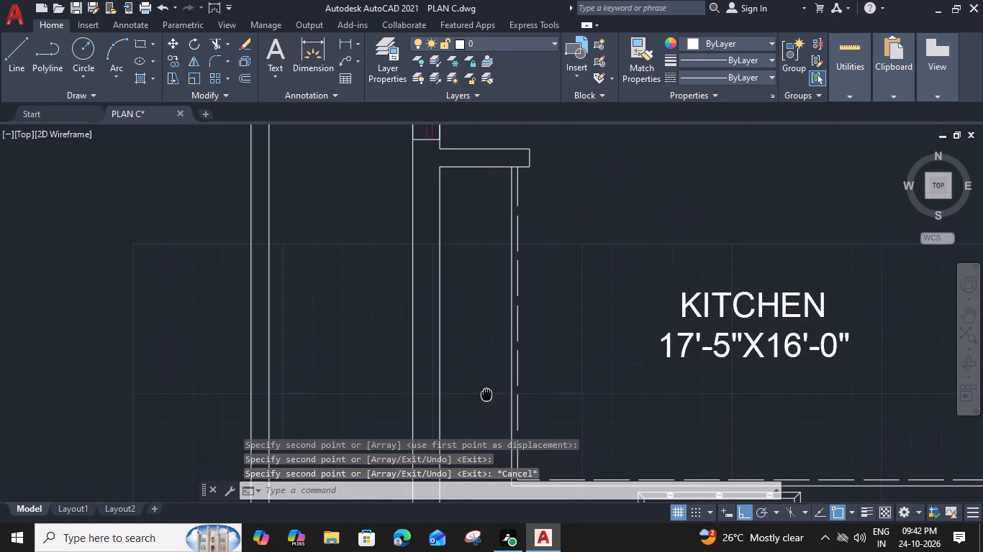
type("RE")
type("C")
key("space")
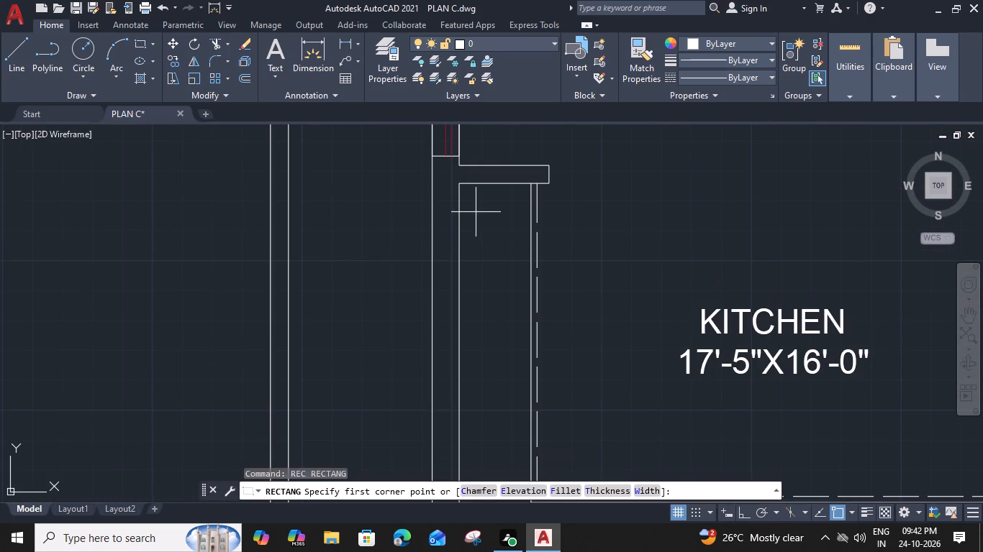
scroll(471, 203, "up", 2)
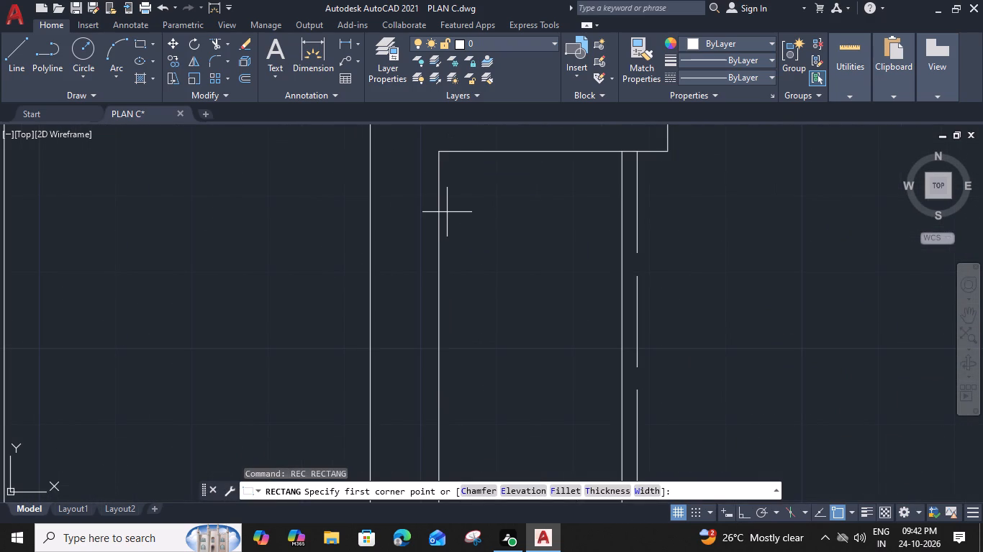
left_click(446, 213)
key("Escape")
Draw a tall rectangle inside the kitchen's left-hand counter, inset slightly from the wall line and the counter's front edge.
type("RE")
key("c")
key("space")
left_click(456, 212)
scroll(499, 335, "down", 1)
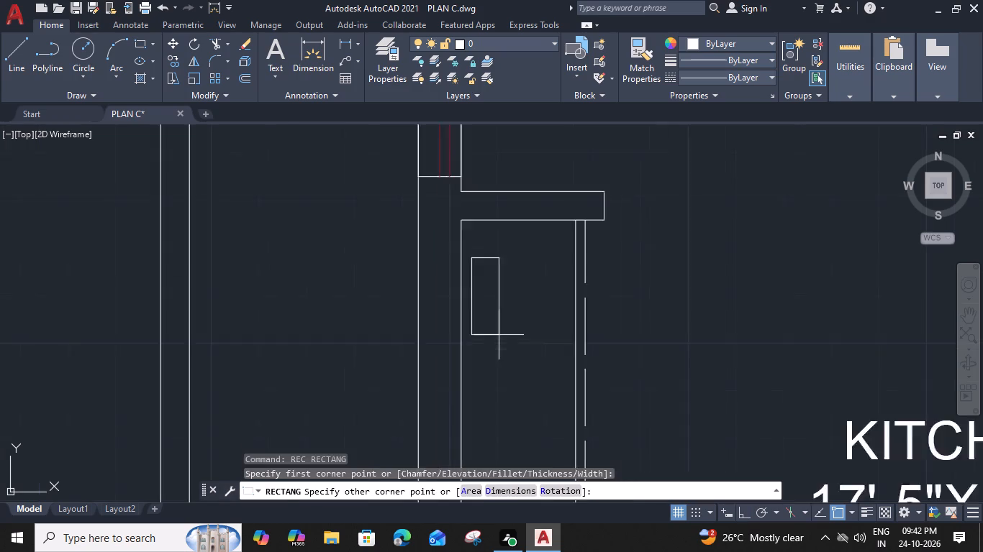
scroll(499, 335, "down", 1)
middle_click_drag(509, 339, 524, 252)
scroll(550, 362, "up", 2)
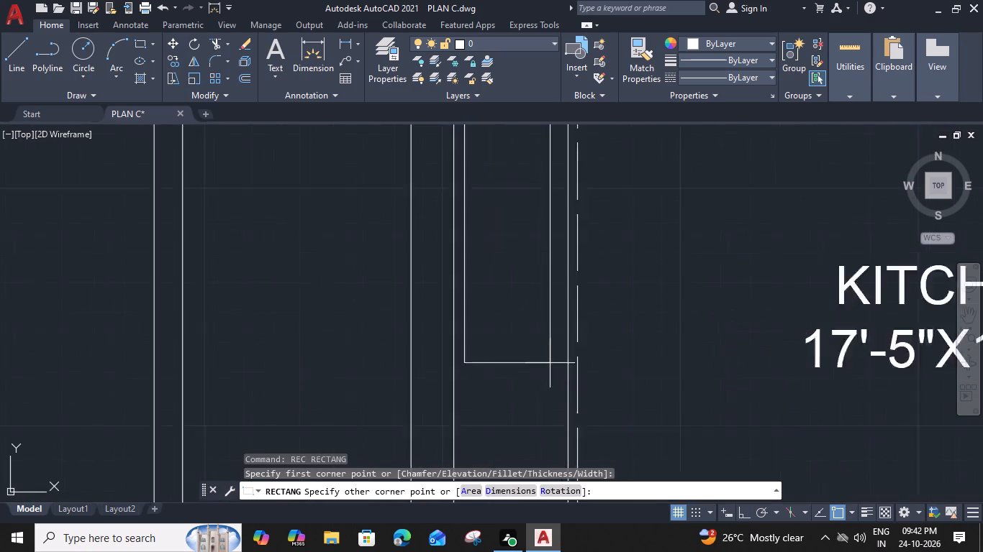
left_click(565, 368)
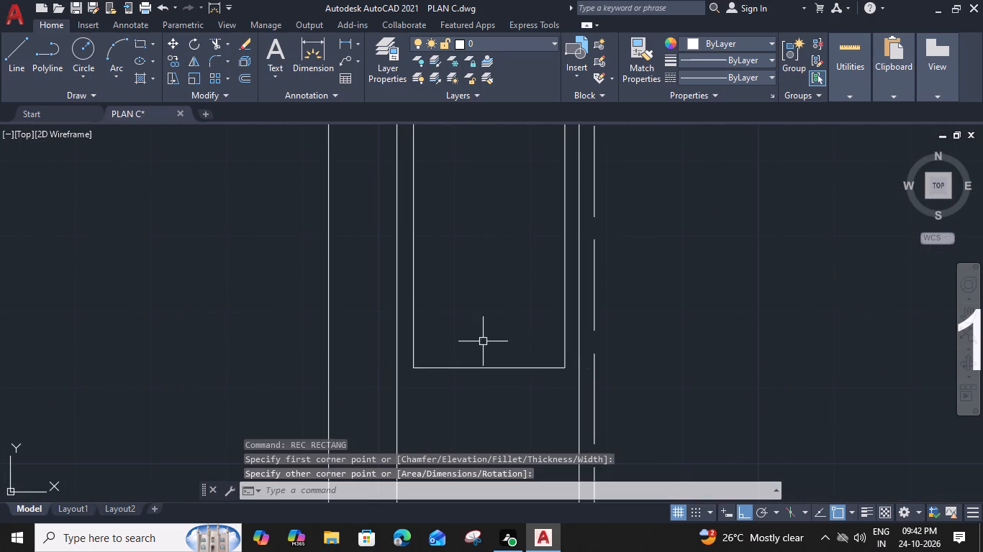
Stretch the left long edge of the new counter rectangle slightly outward, closer to the wall line.
middle_click_drag(463, 320, 525, 405)
left_click(478, 264)
middle_click_drag(487, 250, 491, 285)
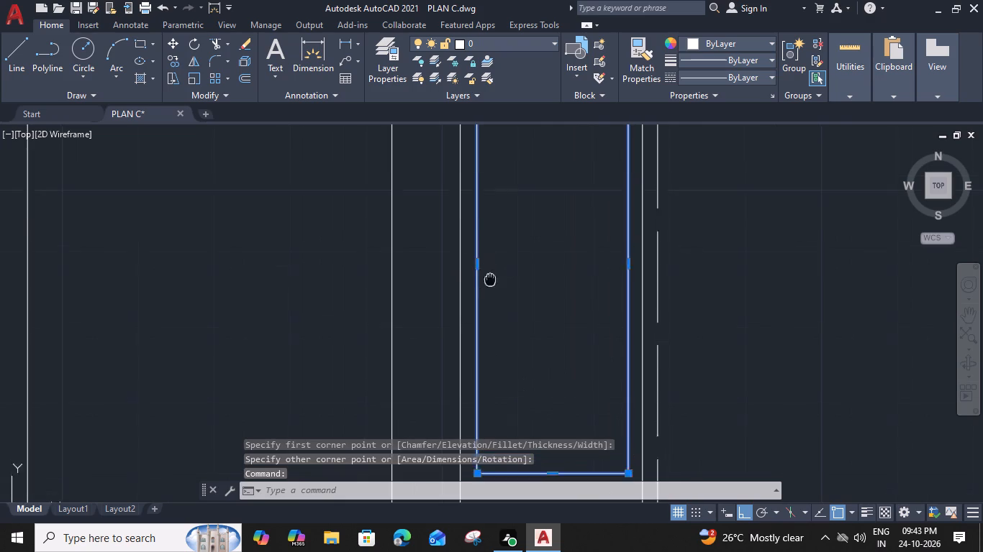
middle_click_drag(491, 285, 502, 324)
scroll(497, 315, "up", 4)
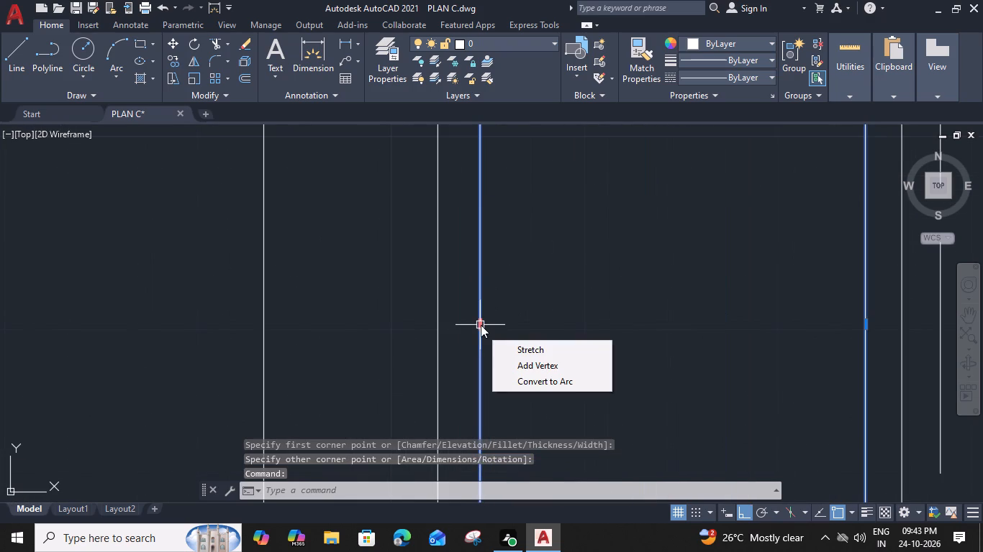
left_click(481, 325)
left_click(462, 327)
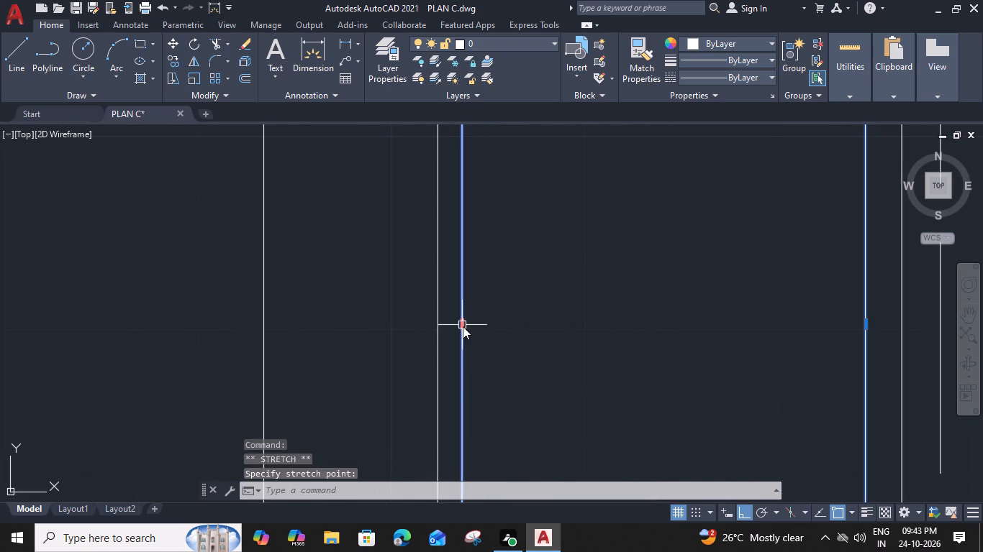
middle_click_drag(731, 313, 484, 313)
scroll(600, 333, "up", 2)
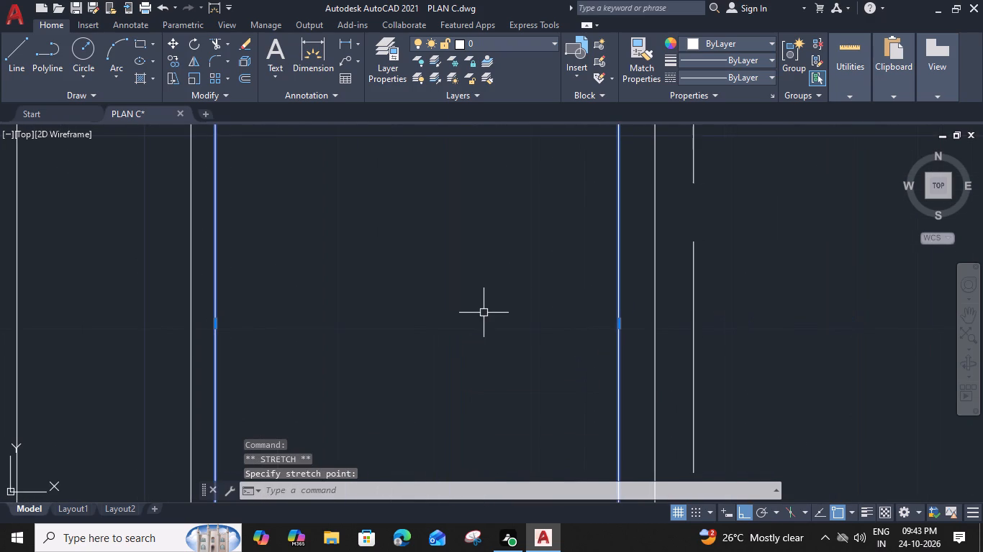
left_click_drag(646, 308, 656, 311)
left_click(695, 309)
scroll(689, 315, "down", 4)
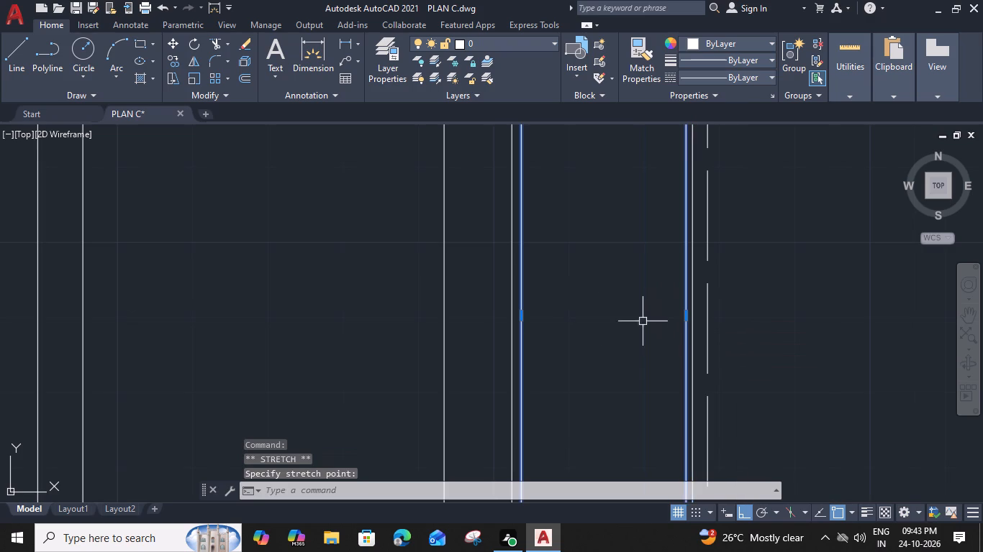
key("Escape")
Draw a rectangle with 0.6" filleted corners inside the upper part of the tall left-counter rectangle, slightly inset from its edges.
scroll(571, 287, "down", 2)
middle_click_drag(571, 287, 566, 297)
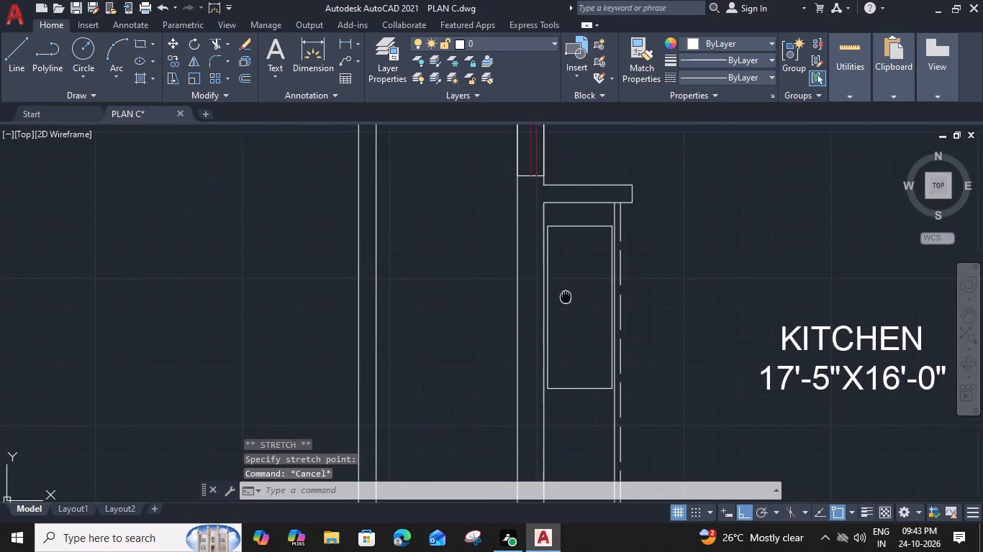
middle_click_drag(566, 297, 556, 305)
type("RE")
key("c")
key("space")
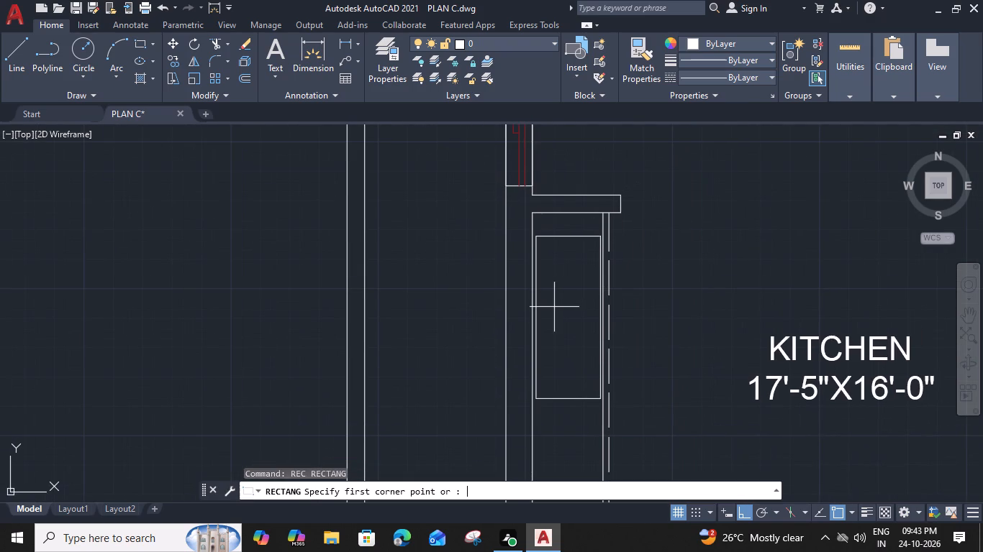
left_click(568, 489)
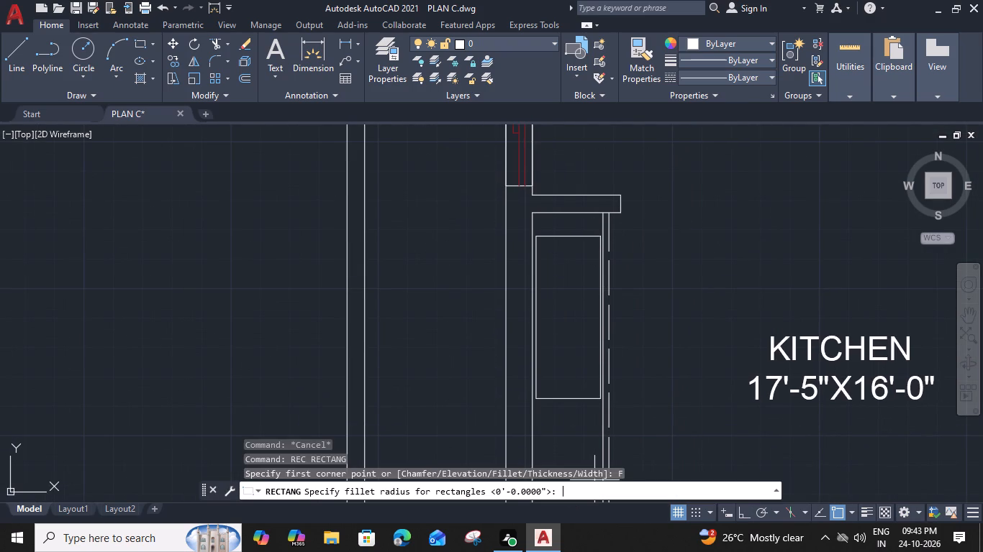
key("0")
type(".6")
key("shift+quotedbl")
key("Return")
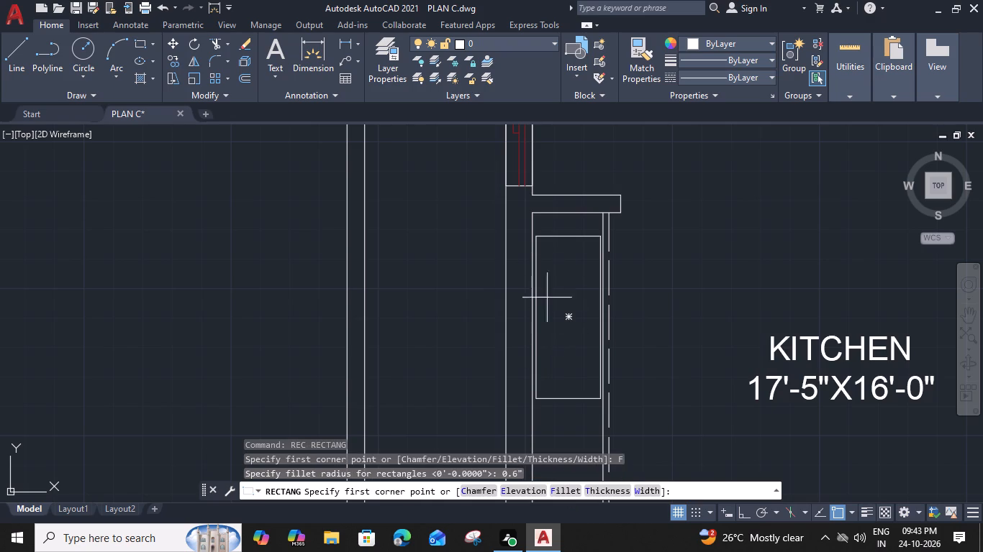
scroll(547, 298, "up", 2)
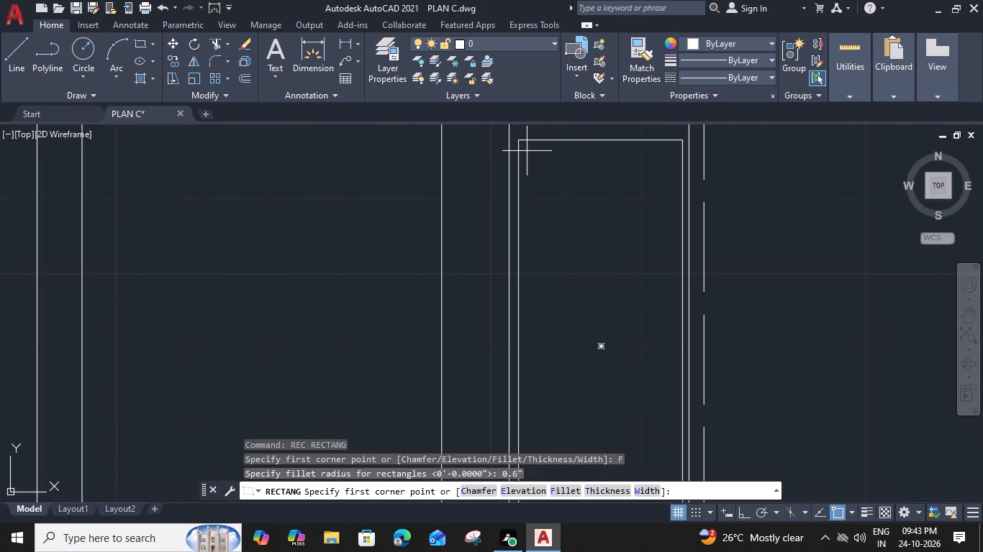
left_click(529, 151)
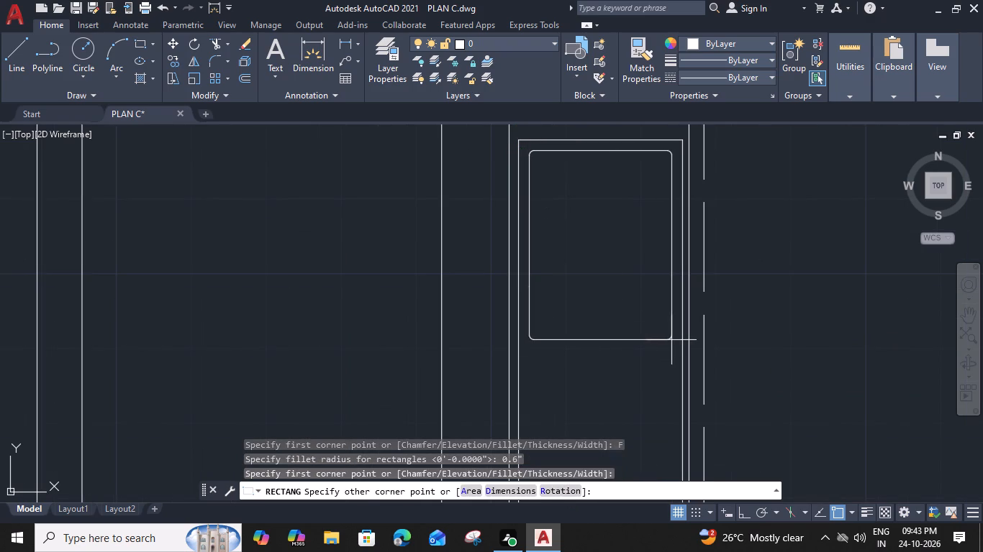
scroll(671, 340, "up", 1)
scroll(675, 395, "down", 2)
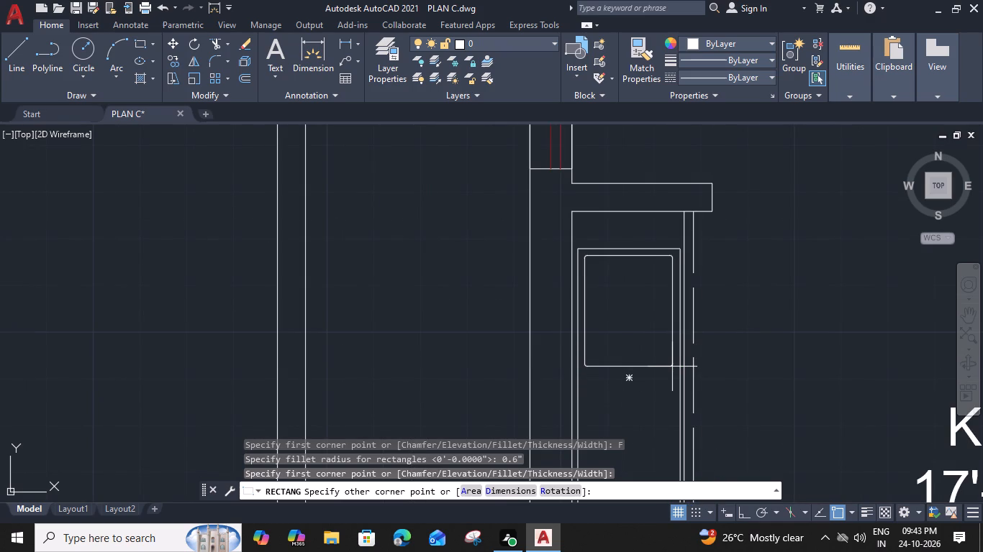
scroll(674, 367, "up", 2)
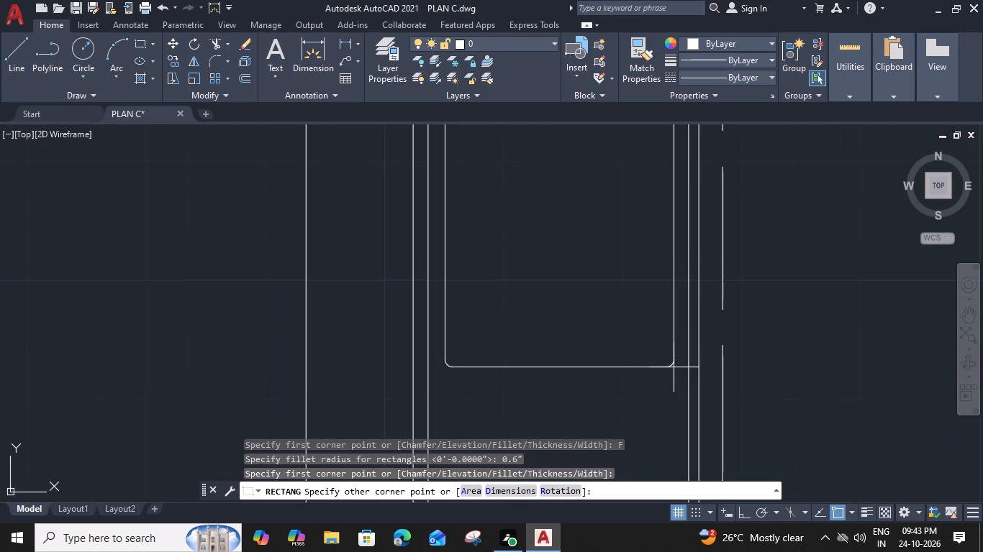
left_click(674, 367)
Offset the rounded rectangle 0.9" inward.
scroll(621, 345, "down", 2)
middle_click_drag(614, 344, 585, 345)
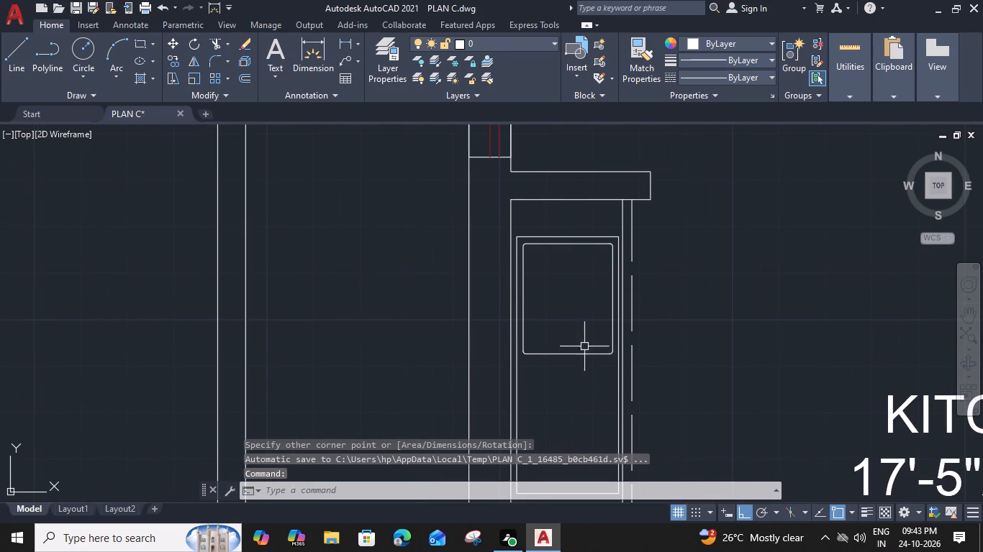
left_click(587, 354)
key("o")
key("space")
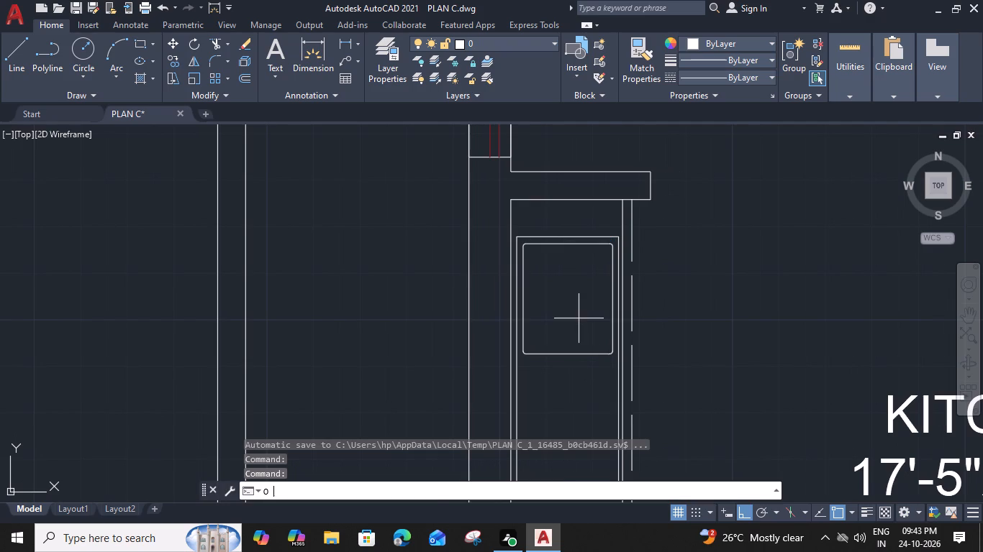
key("0")
key("period")
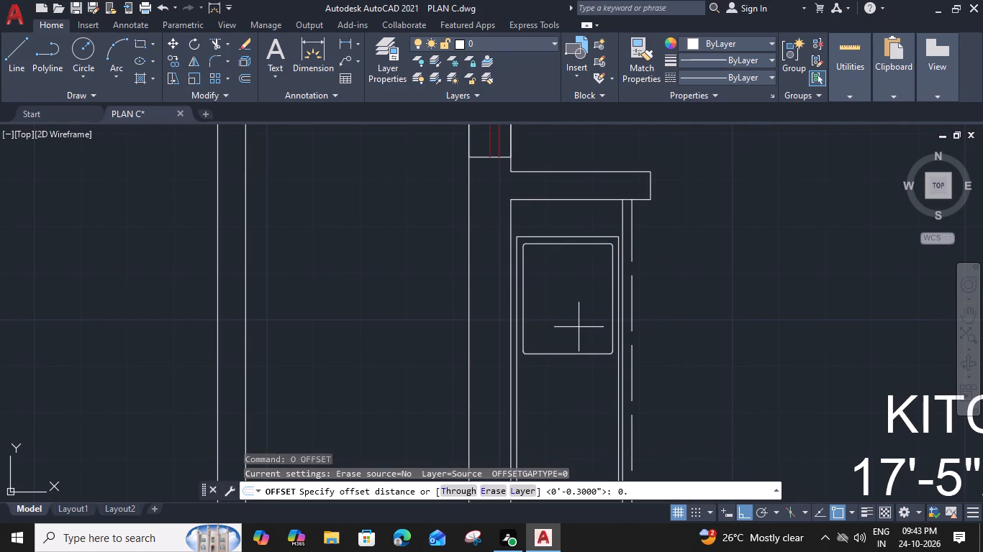
key("9")
key("shift+quotedbl")
key("Return")
left_click(570, 321)
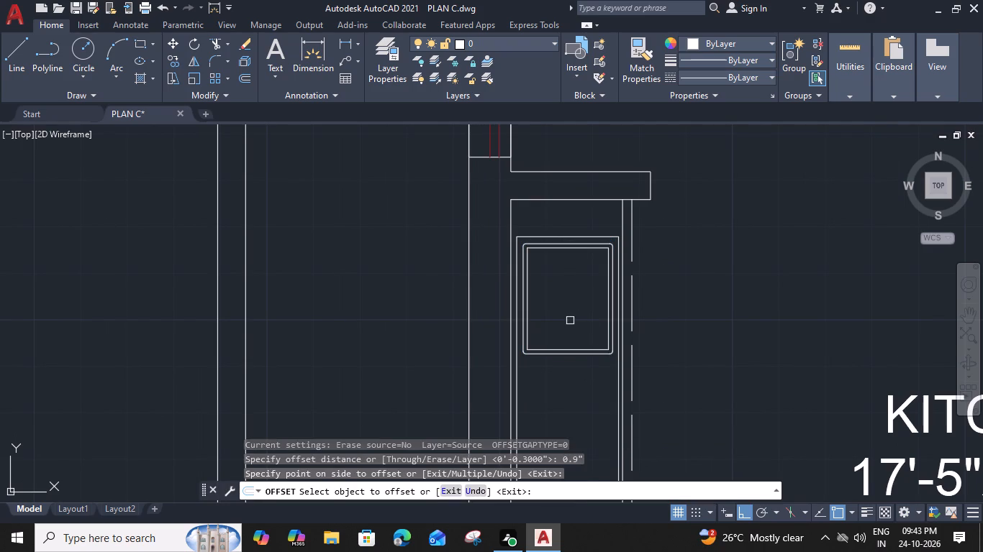
key("Escape")
Draw a horizontal line across the basin from the midpoint of the rounded rectangle's left edge to the inner outline's right edge.
scroll(561, 344, "up", 2)
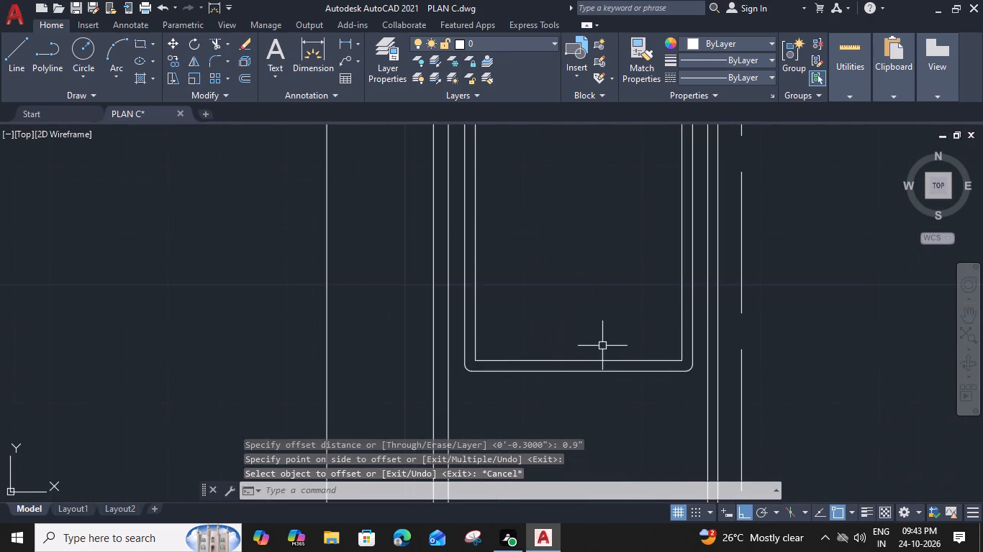
middle_click_drag(604, 346, 569, 362)
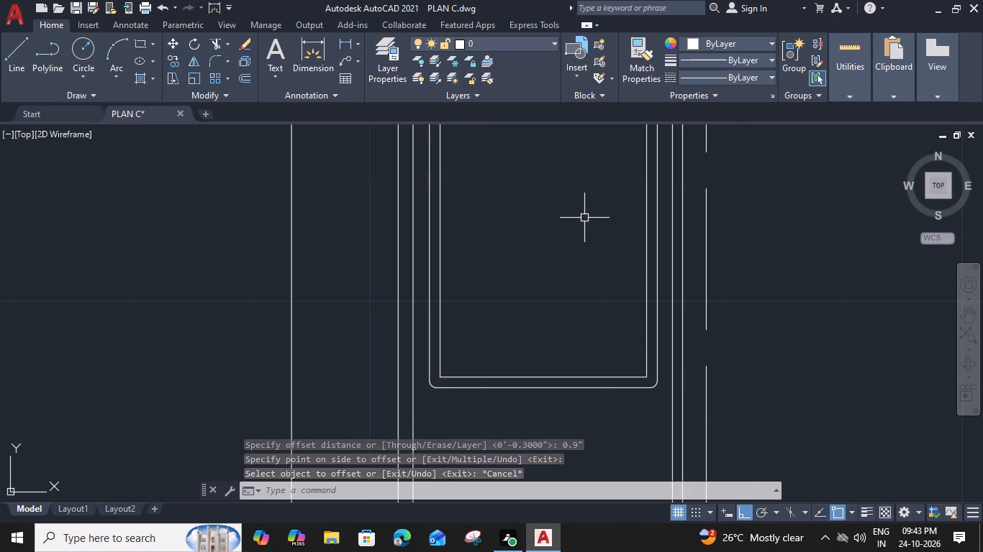
key("l")
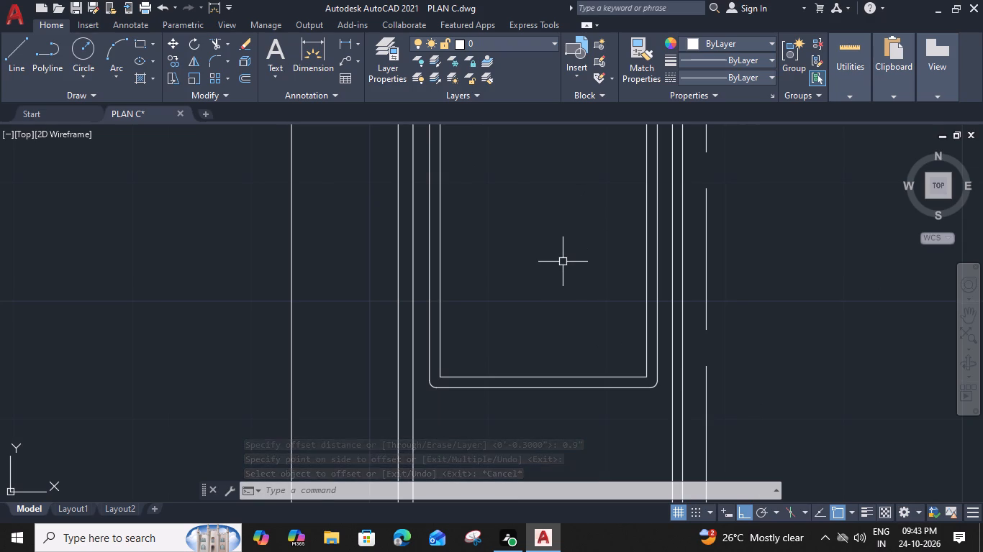
key("space")
scroll(470, 231, "down", 1)
middle_click_drag(470, 231, 423, 283)
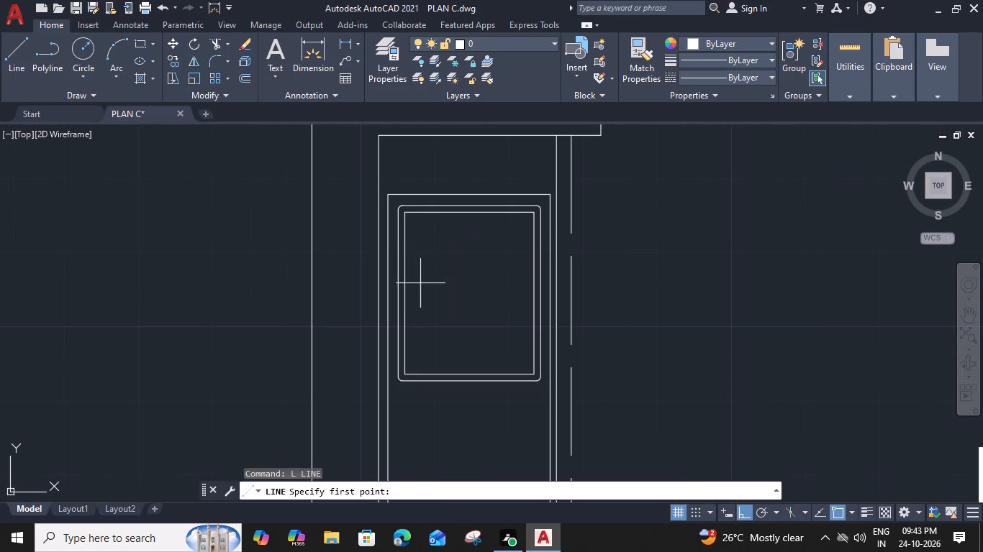
left_click(399, 292)
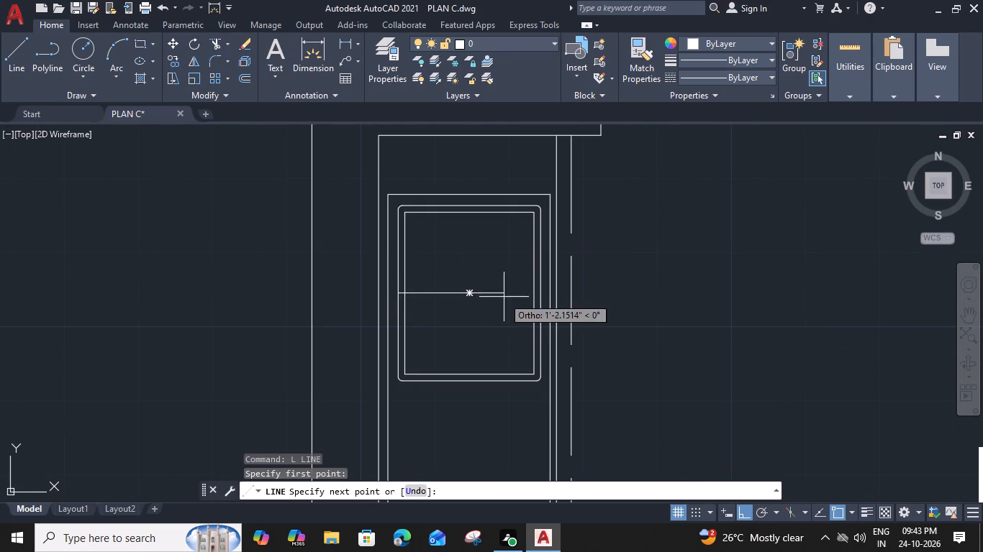
left_click(533, 294)
key("space")
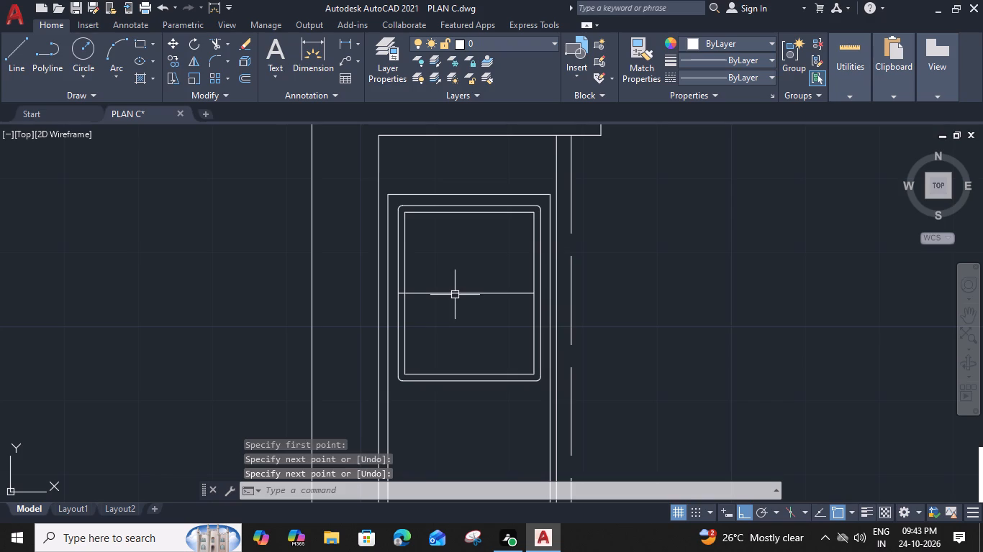
Draw a small drain circle centred on the midpoint of the horizontal line across the basin.
type("C")
key("space")
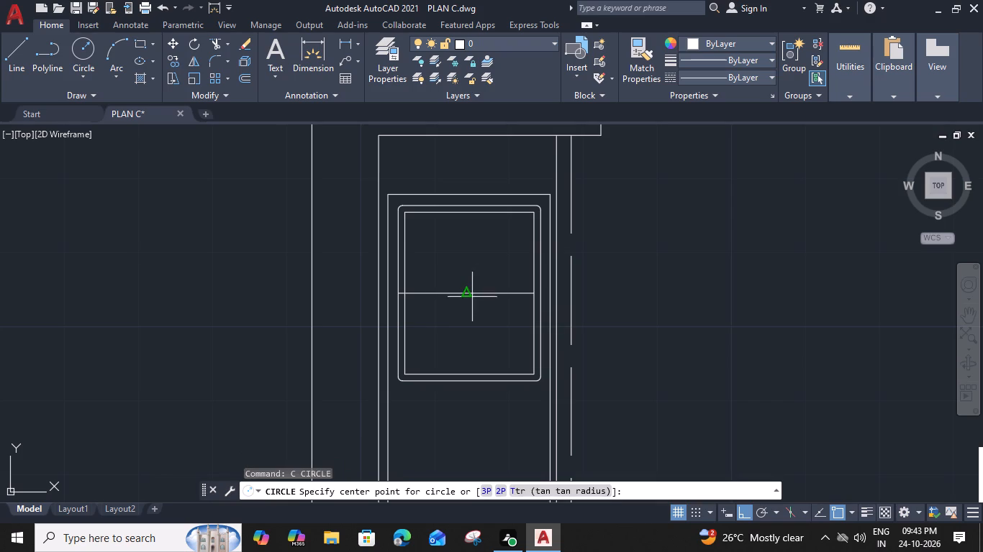
left_click(463, 295)
scroll(474, 298, "up", 2)
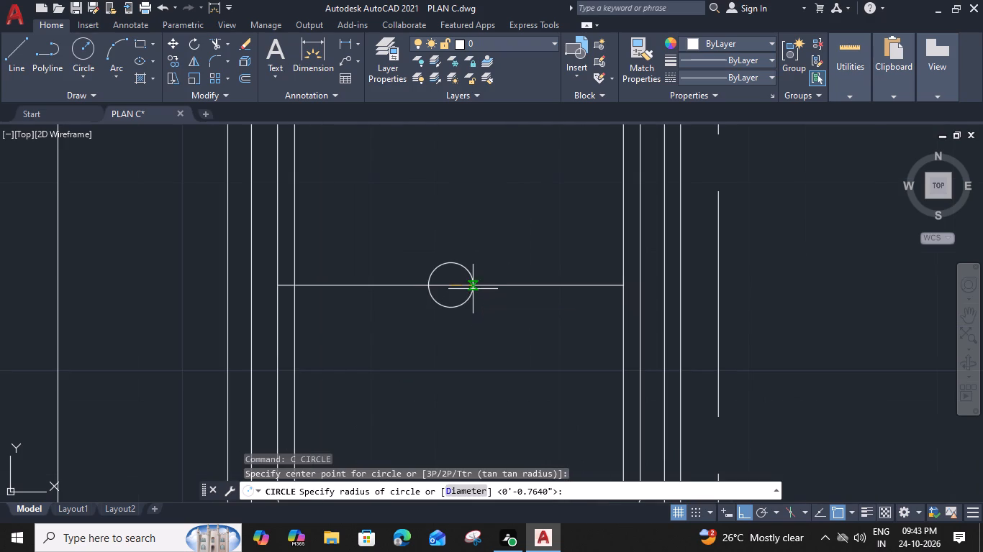
left_click(470, 285)
Offset the drain circle inward three times at 0.1" spacing to make concentric rings.
left_click(467, 297)
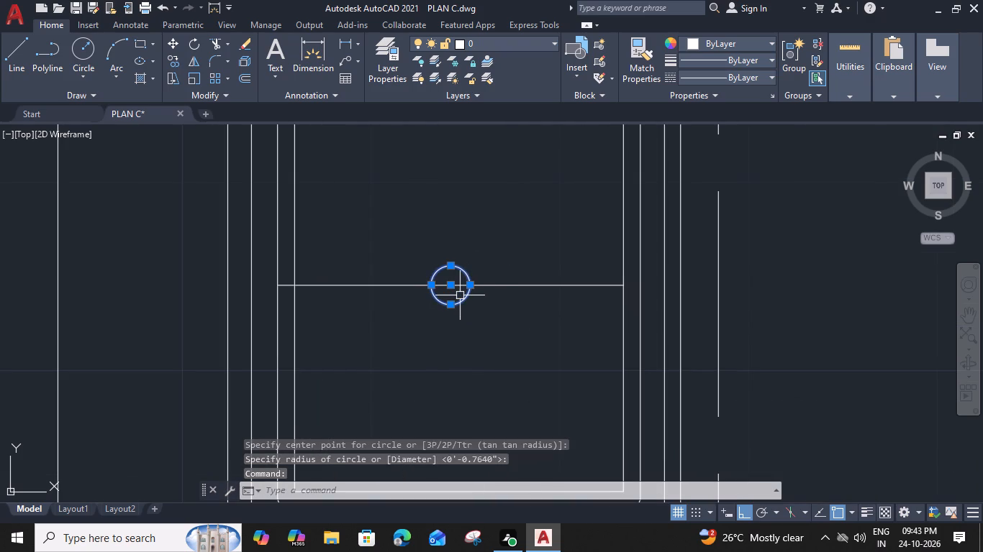
type("O")
key("space")
key("0")
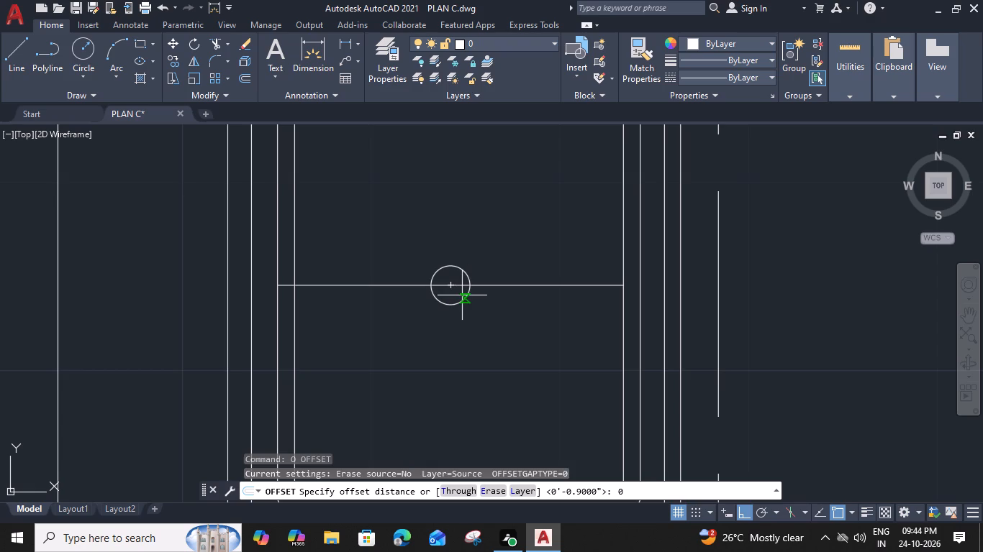
type(".1")
key("shift+quotedbl")
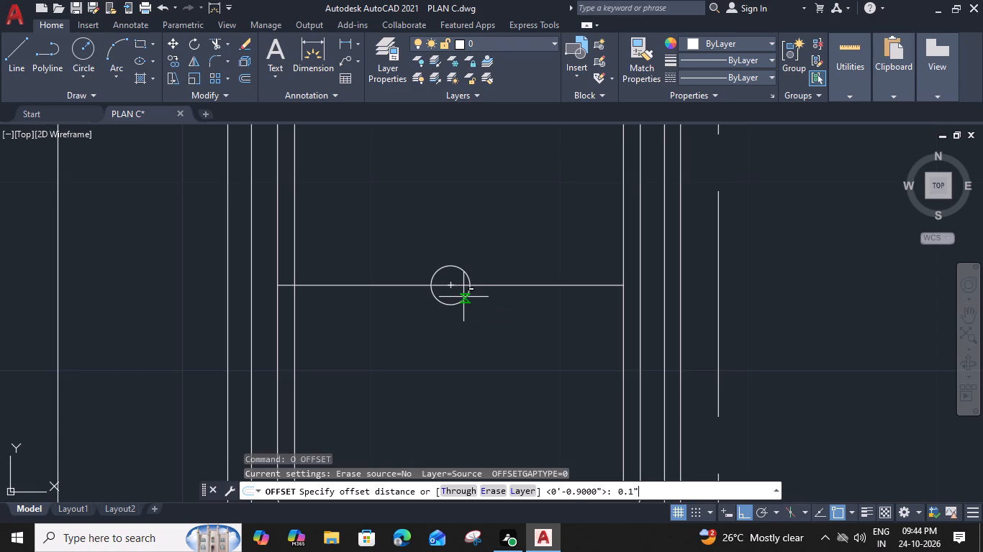
key("Return")
scroll(456, 290, "up", 2)
left_click(452, 286)
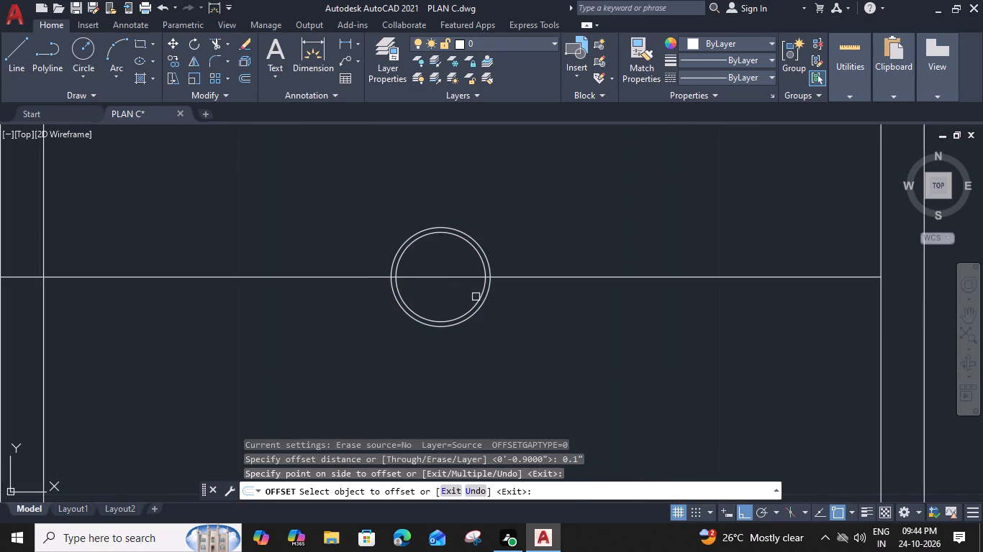
left_click(477, 297)
left_click(455, 290)
left_click(472, 296)
left_click(447, 290)
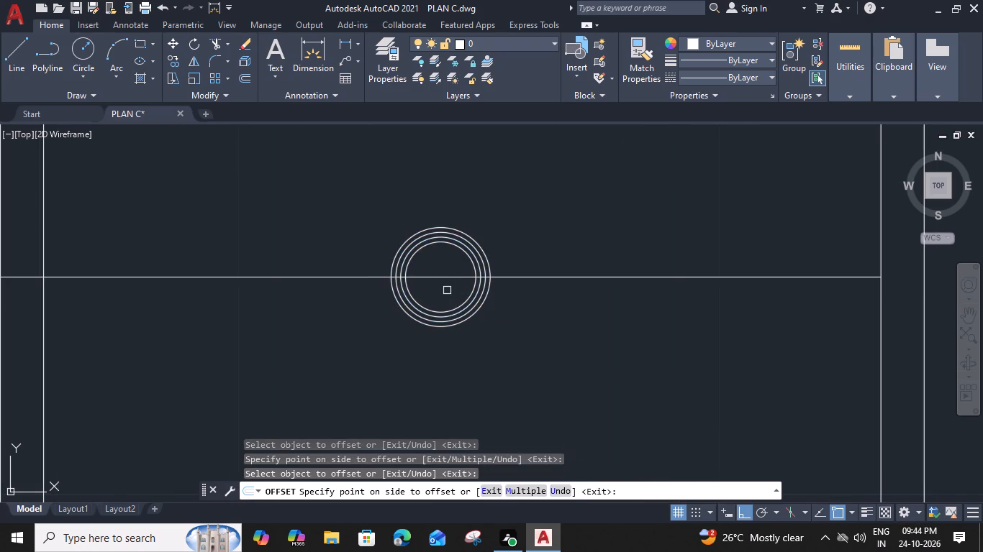
key("Escape")
Trim away the part of the horizontal line between the outer drain circle and the basin's right edge.
type("TR")
key("space")
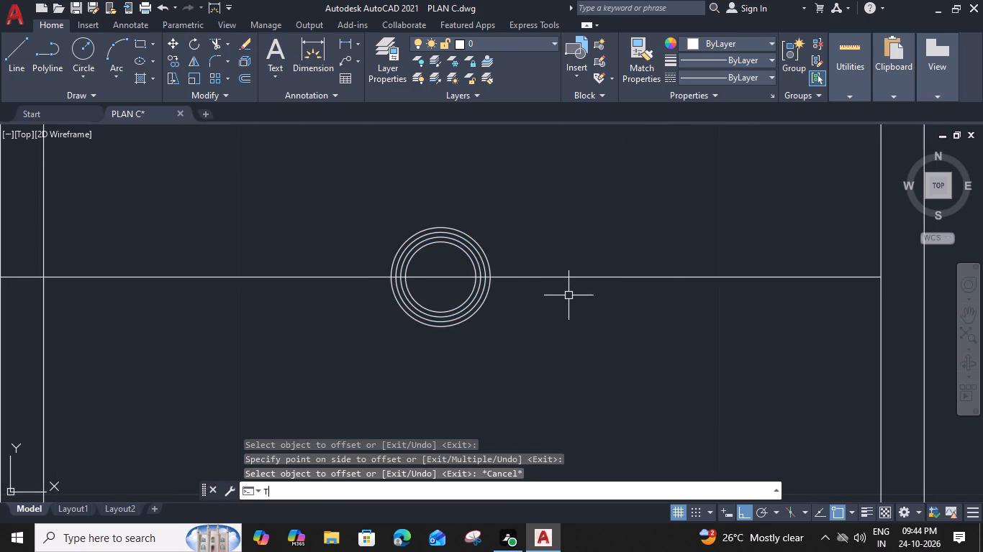
left_click(566, 277)
key("Escape")
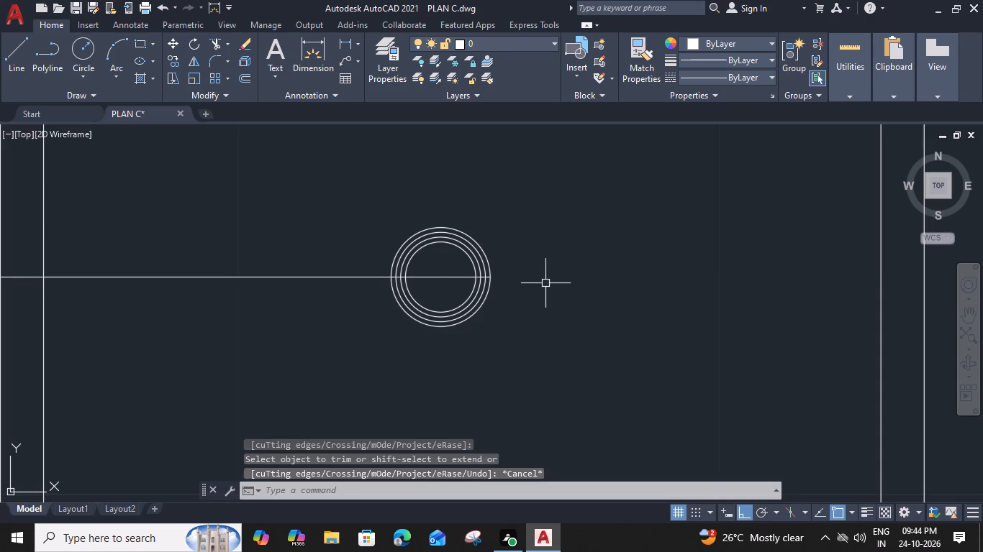
Offset the remaining horizontal line at 0.2" spacing, making two parallel copies above it and two below.
middle_click_drag(398, 291, 635, 291)
left_click(447, 281)
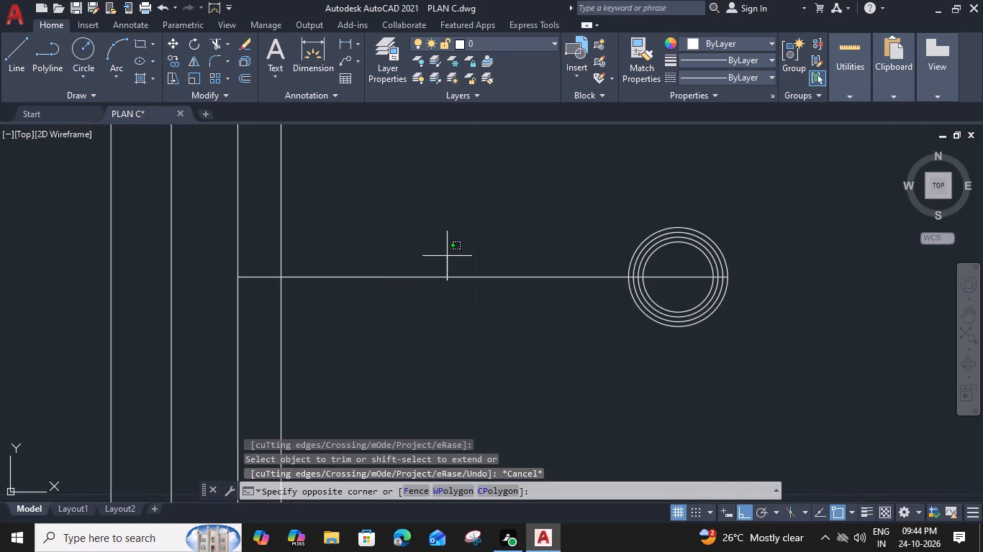
left_click(420, 266)
type("O 0.")
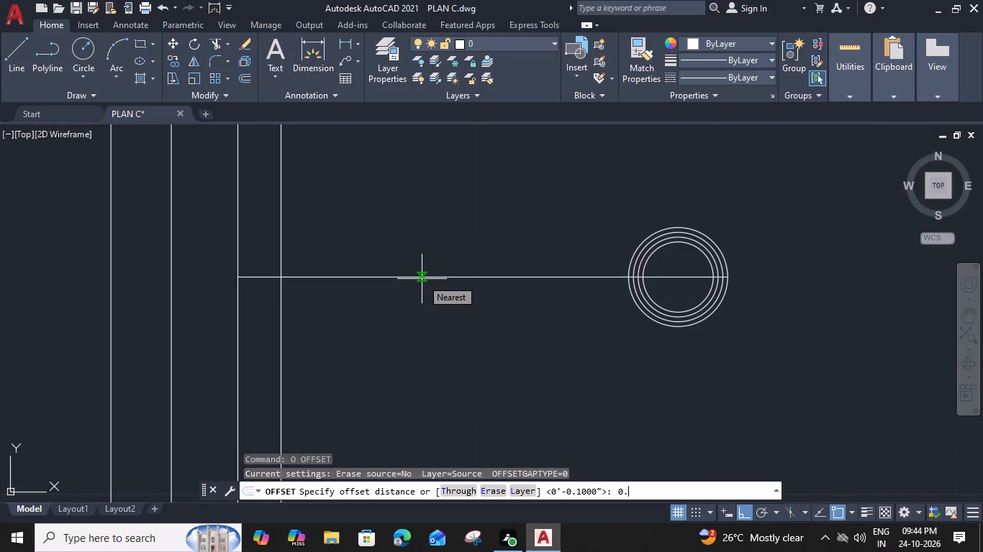
key("2")
key("shift+quotedbl")
key("Return")
left_click(428, 325)
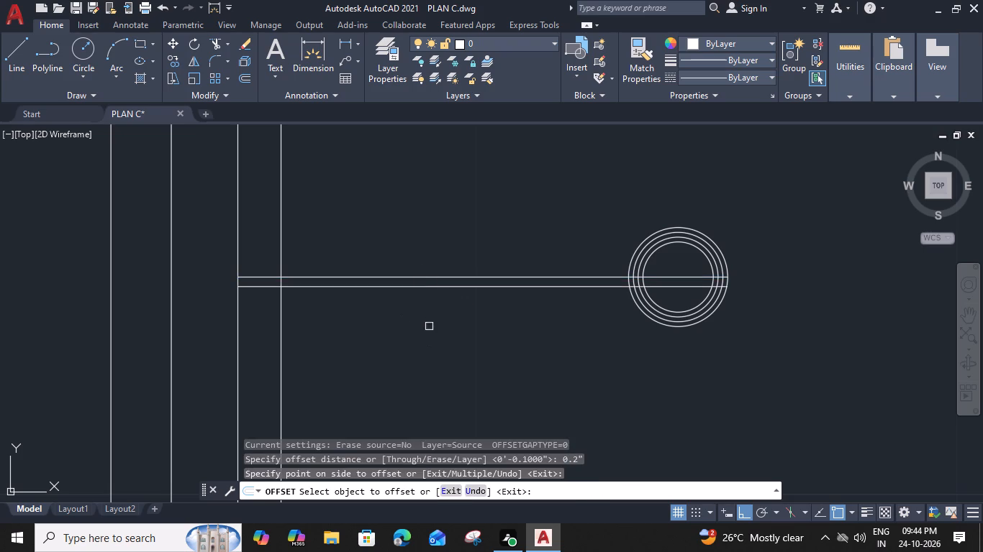
left_click(431, 277)
left_click(435, 247)
left_click(441, 287)
left_click(435, 324)
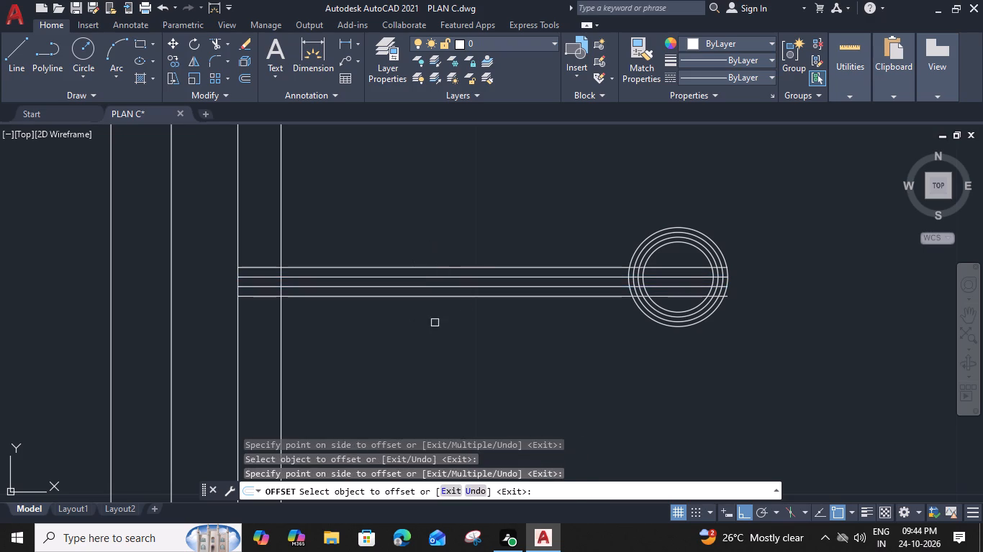
left_click(434, 270)
left_click(438, 237)
key("Escape")
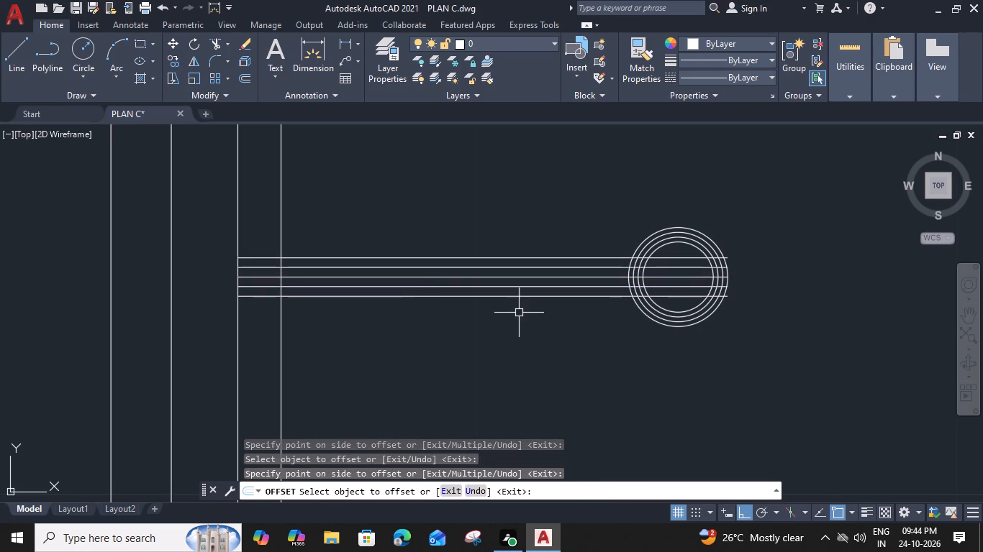
Trim the upper four horizontal lines between the drain's outermost and second rings.
middle_click_drag(545, 329, 519, 323)
key("t")
type("R")
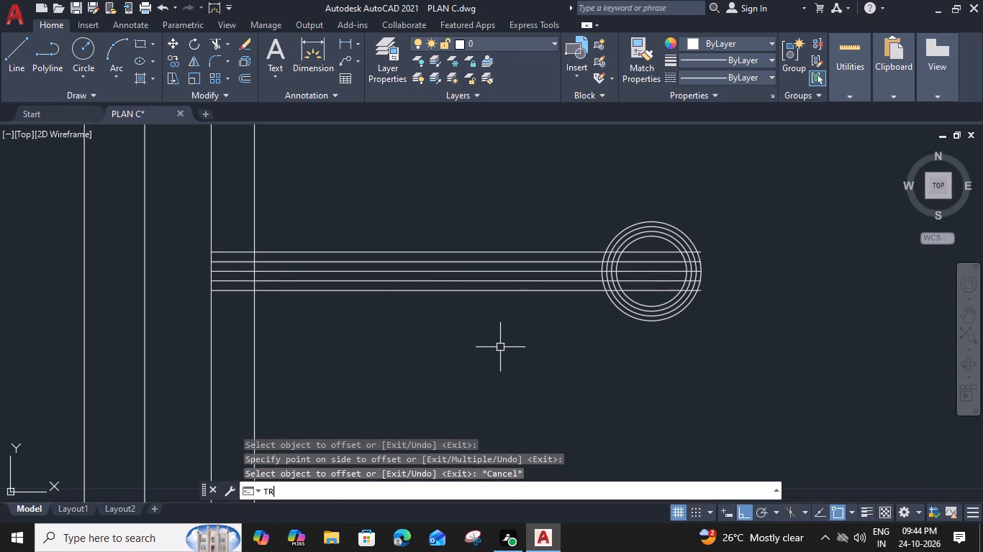
key("space")
scroll(594, 261, "up", 3)
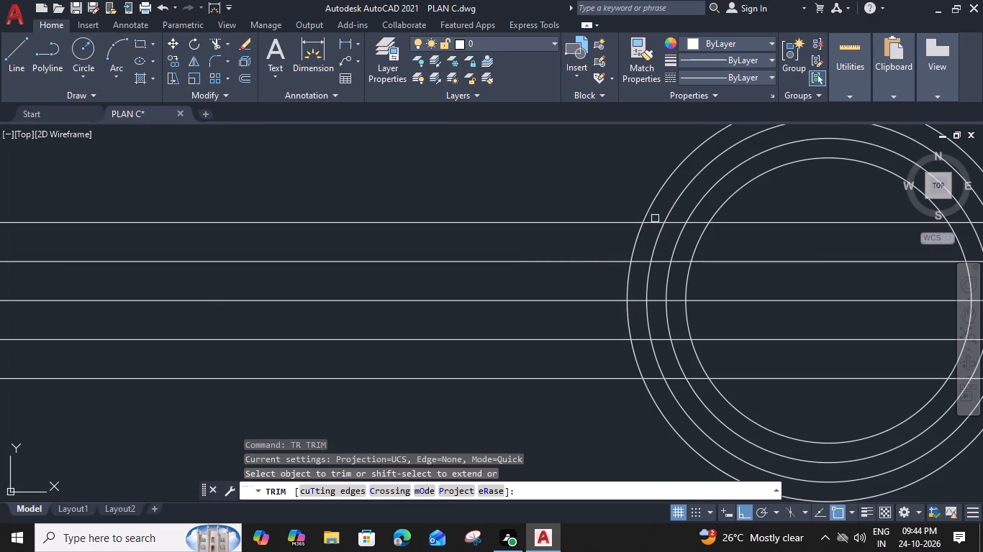
left_click(654, 218)
left_click(638, 347)
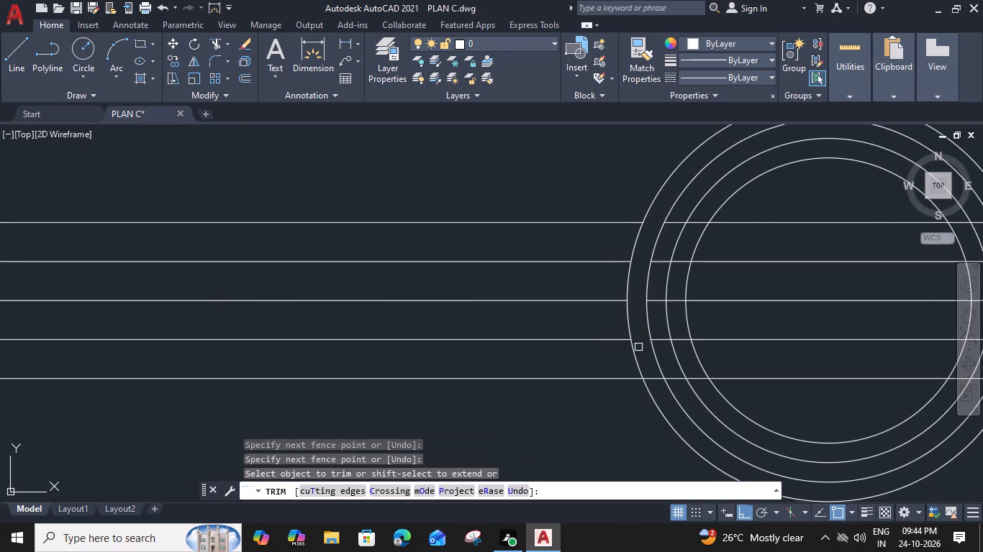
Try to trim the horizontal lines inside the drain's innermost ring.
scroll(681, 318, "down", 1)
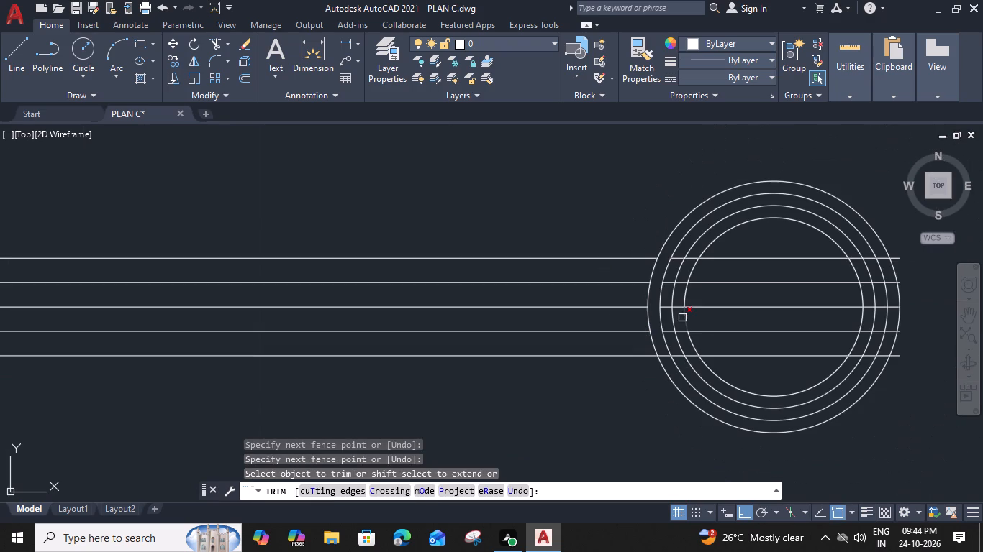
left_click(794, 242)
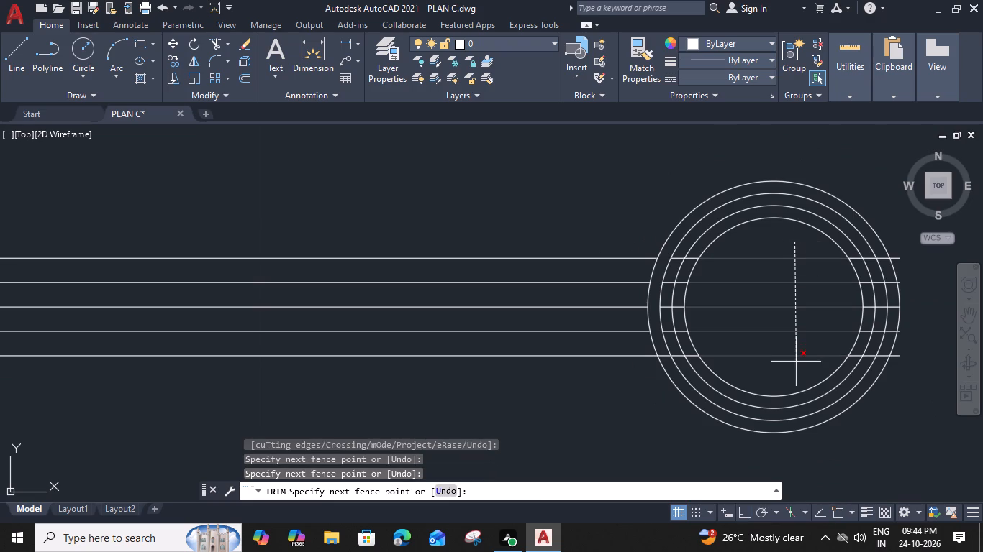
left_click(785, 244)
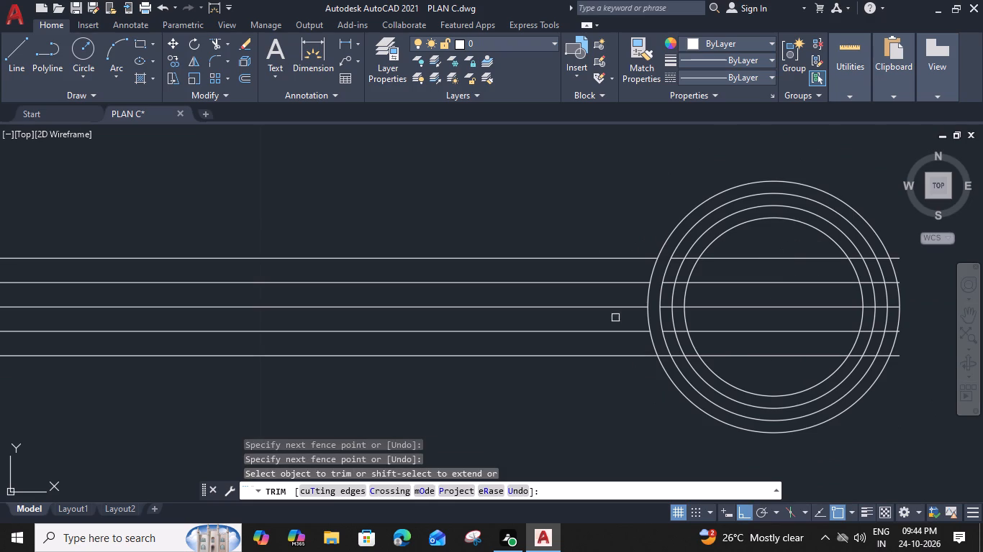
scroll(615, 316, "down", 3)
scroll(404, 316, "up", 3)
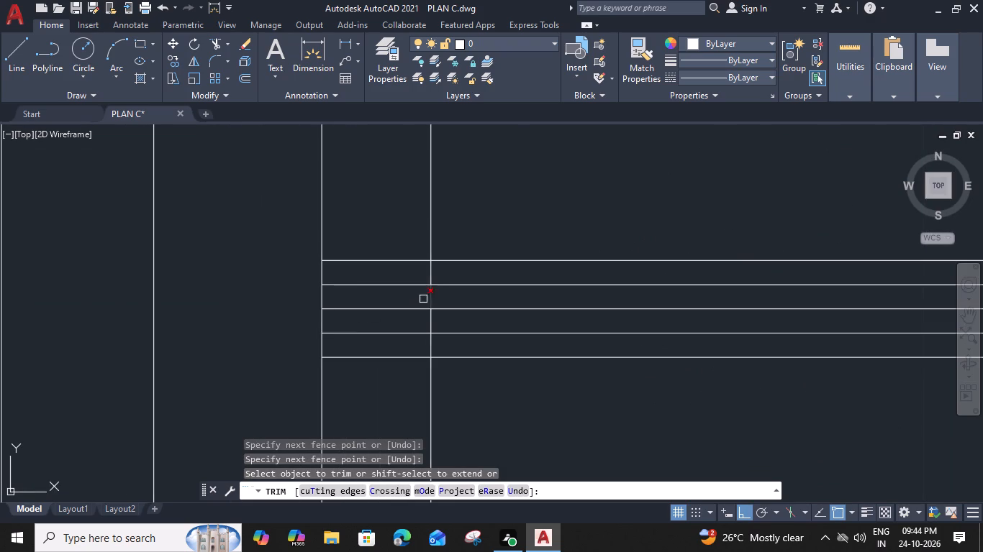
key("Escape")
Erase the three middle parallel lines running from the drain to the basin's left edge, keeping the two outer ones.
left_click(504, 275)
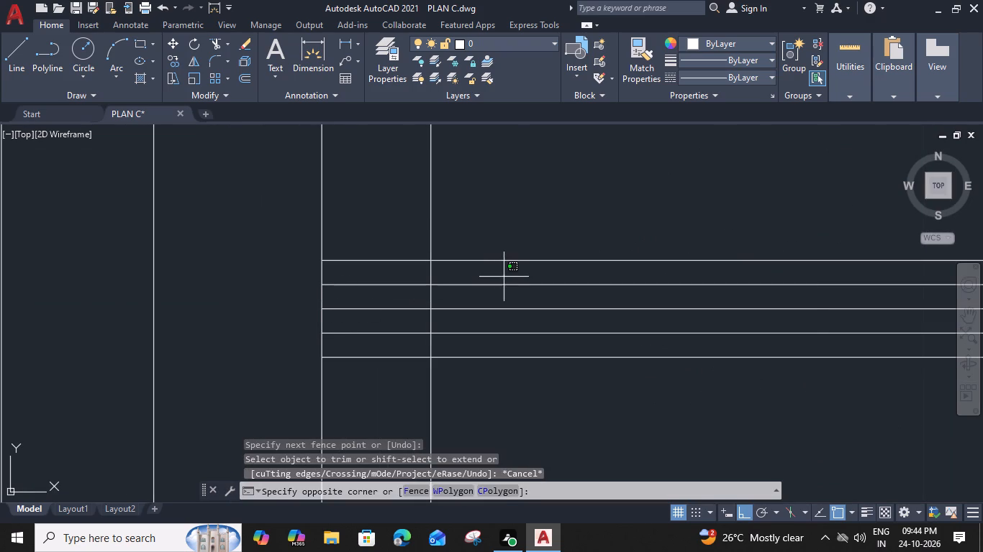
left_click(479, 347)
key("Delete")
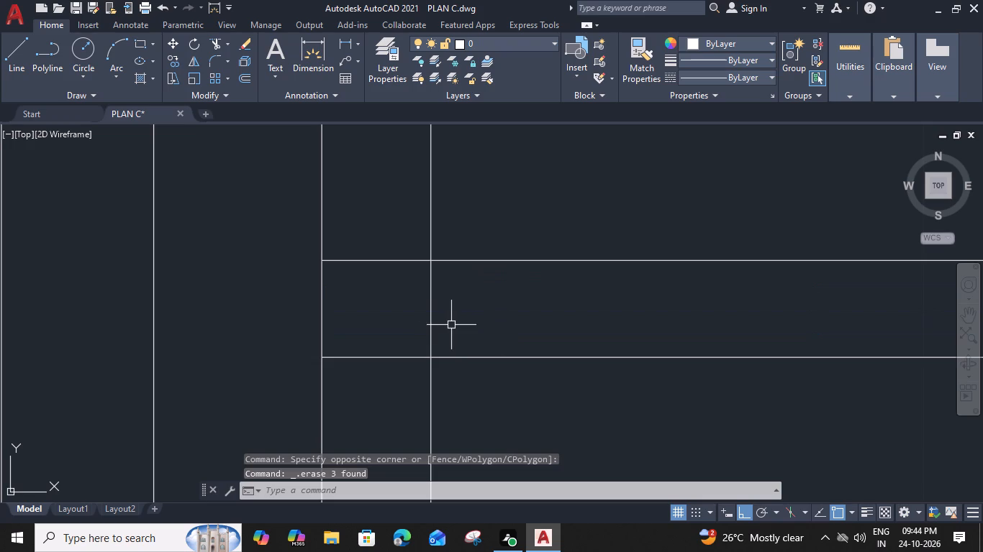
Trim the basin's two left vertical edge lines where they cross between the two remaining horizontal lines.
type("TR")
key("space")
left_click(456, 310)
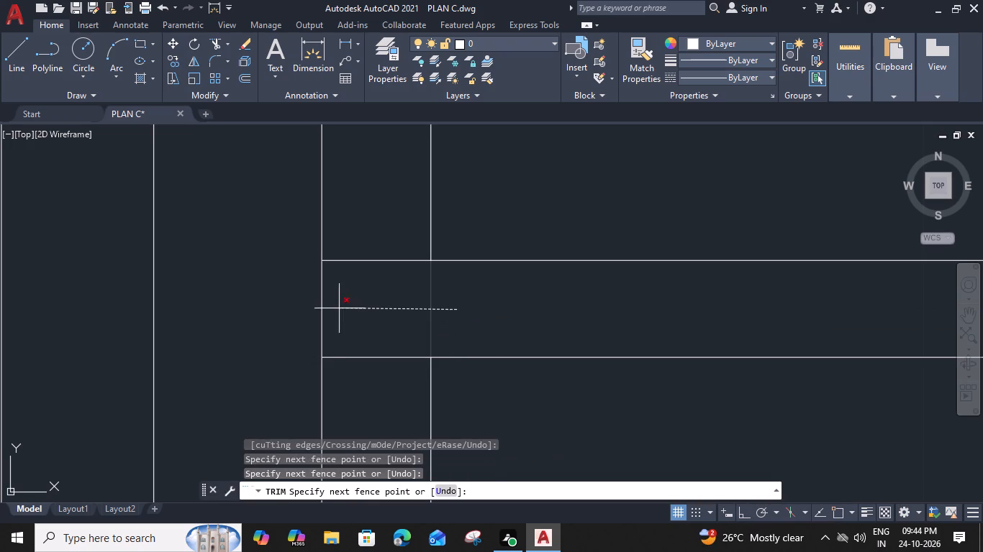
left_click(312, 298)
Extend both horizontal lines leftward to the sink's outer rectangle.
scroll(312, 298, "down", 2)
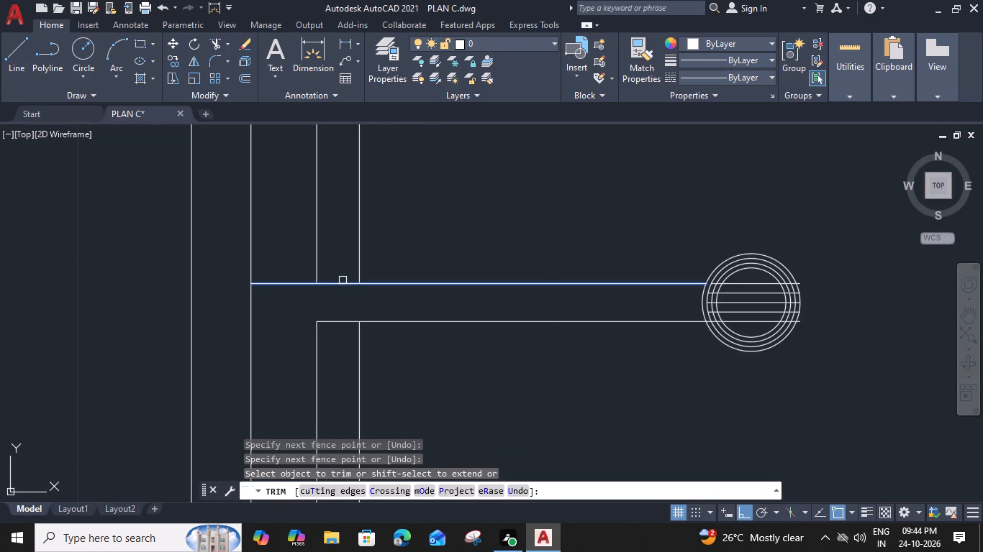
left_click(343, 281, "shift")
left_click(340, 322, "shift")
scroll(334, 308, "down", 3)
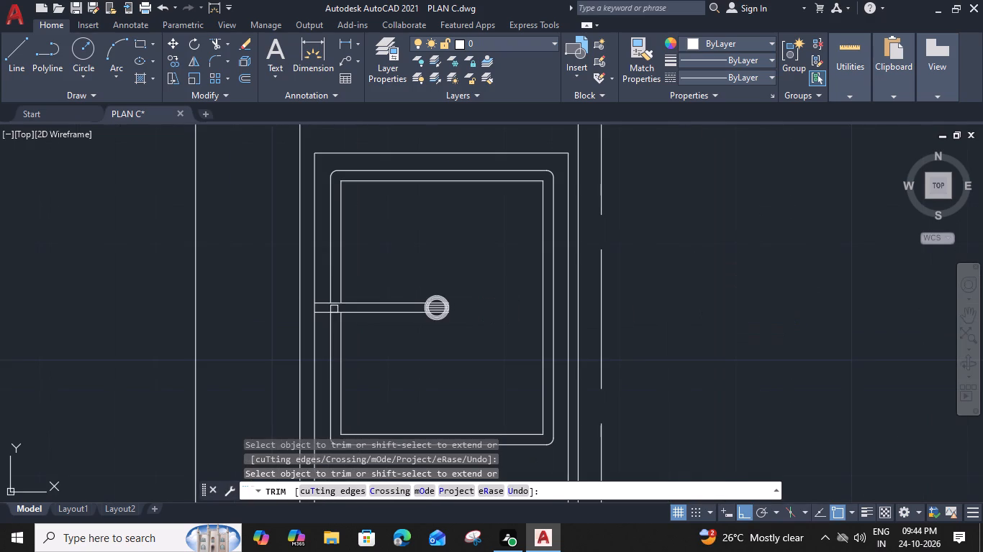
scroll(440, 313, "up", 3)
key("Escape")
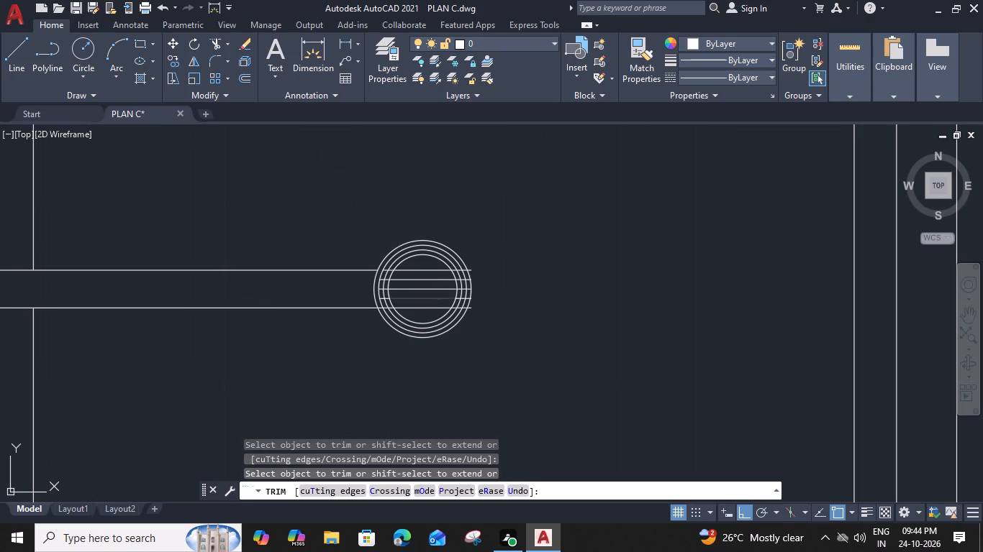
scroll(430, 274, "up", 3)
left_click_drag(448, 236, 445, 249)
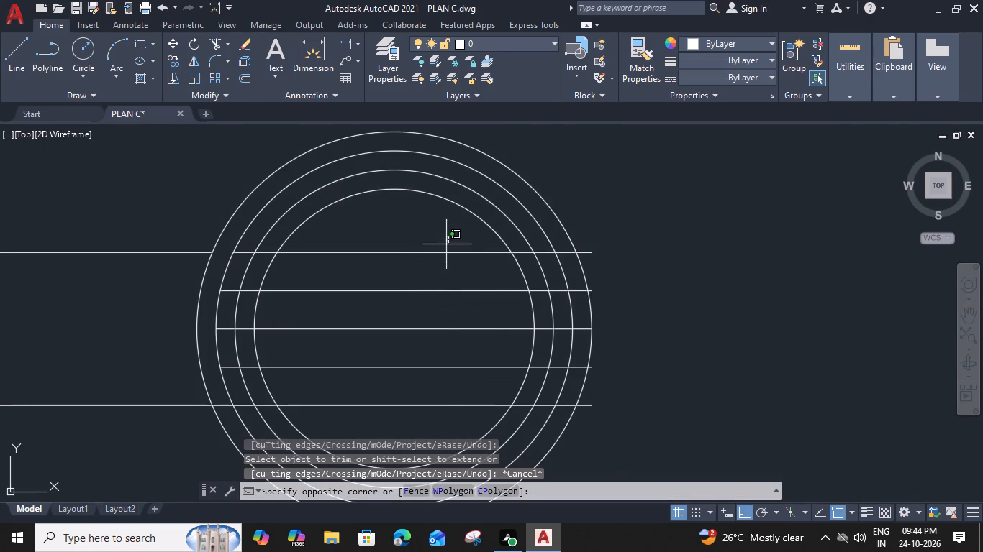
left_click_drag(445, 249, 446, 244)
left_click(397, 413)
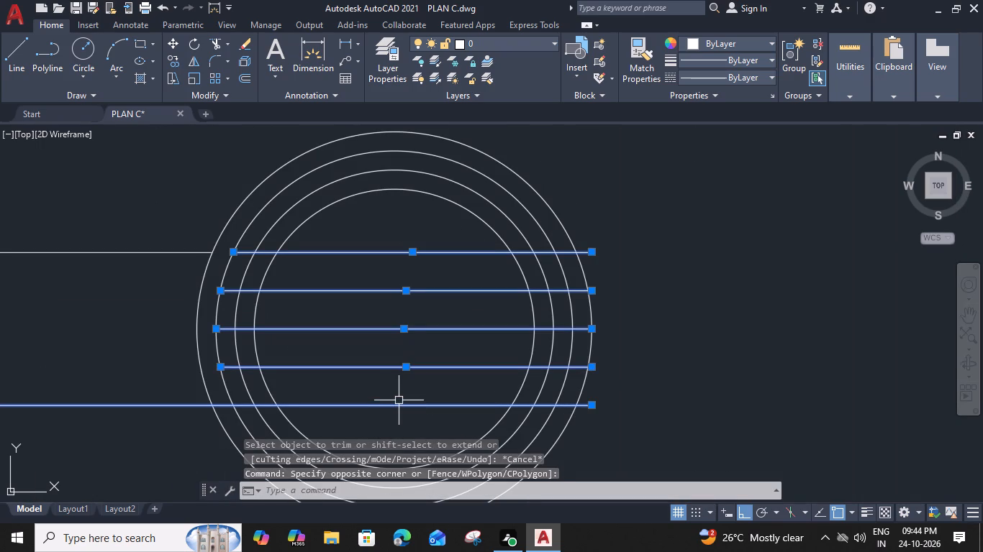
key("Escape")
Trim the lower horizontal line between the drain's outermost and second rings.
type("TR")
key("space")
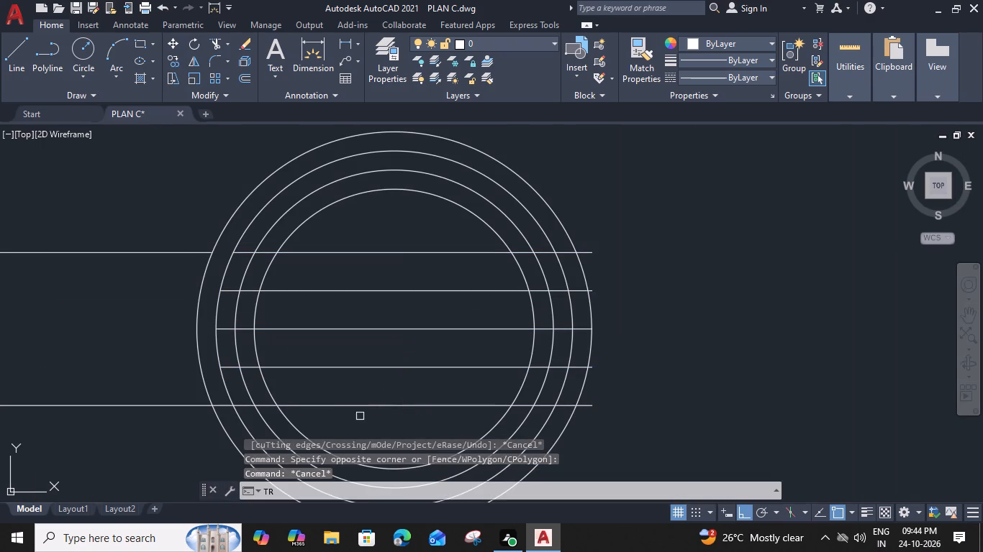
left_click(222, 406)
key("Escape")
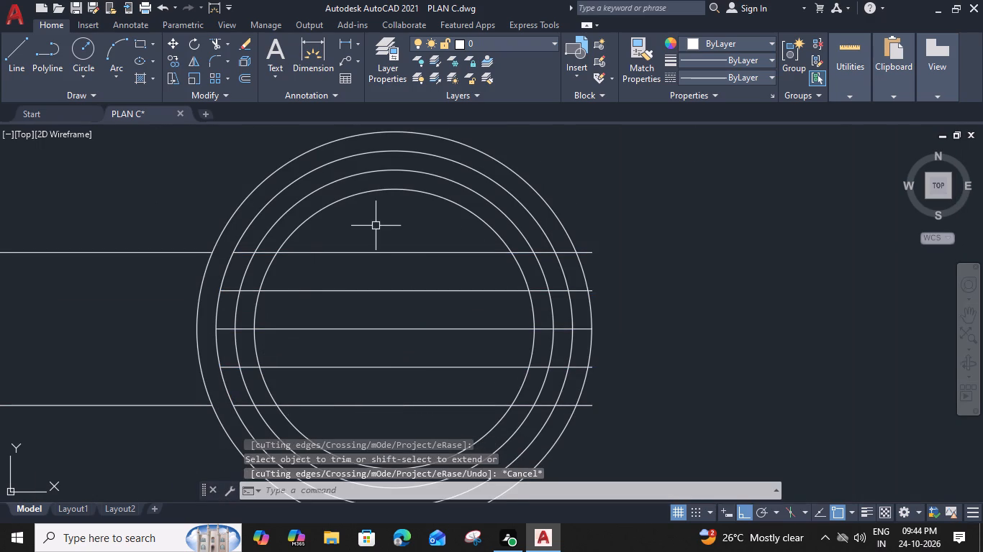
Erase the five leftover horizontal line segments inside the drain rings.
left_click_drag(376, 226, 377, 240)
left_click(358, 420)
key("Delete")
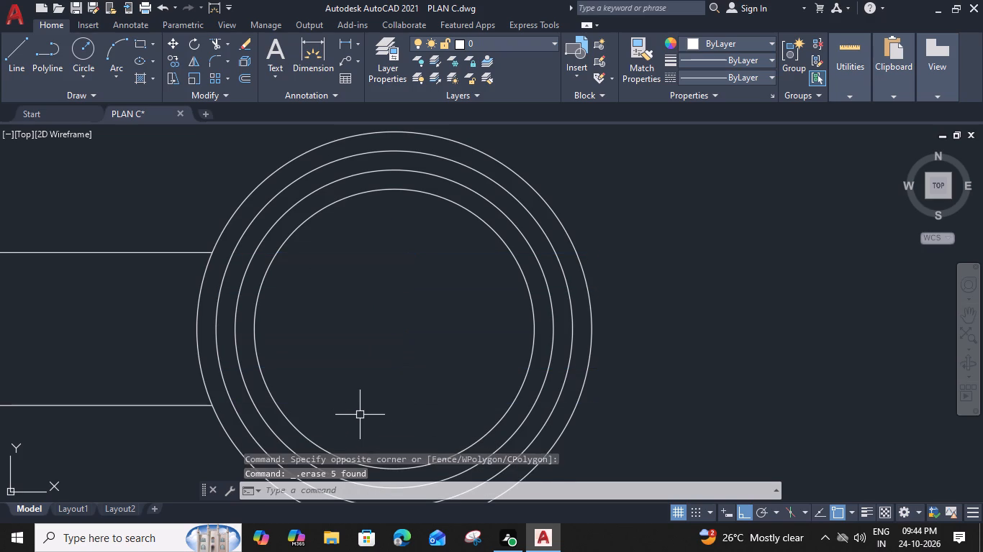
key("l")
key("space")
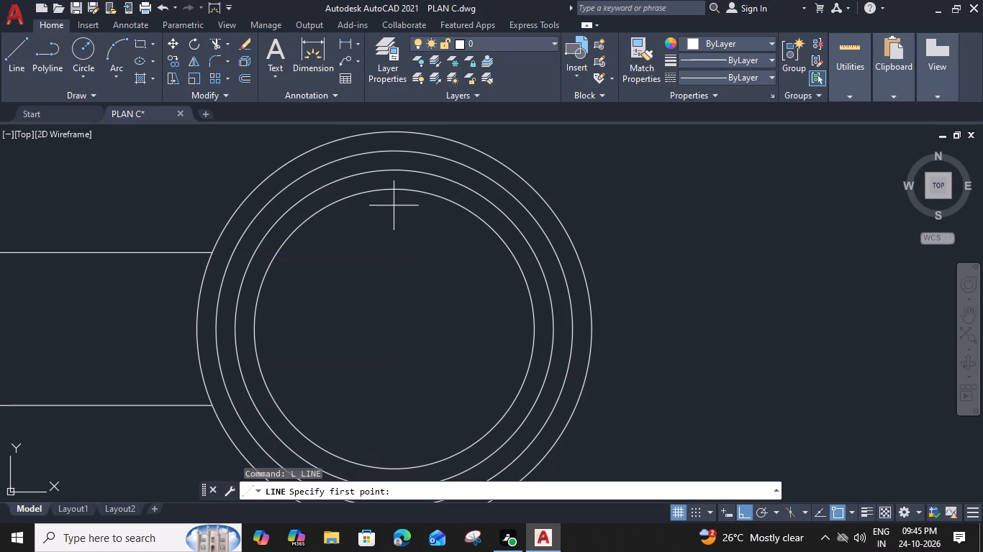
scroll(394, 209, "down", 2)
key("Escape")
Erase the drain's second ring from the outside.
left_click(336, 237)
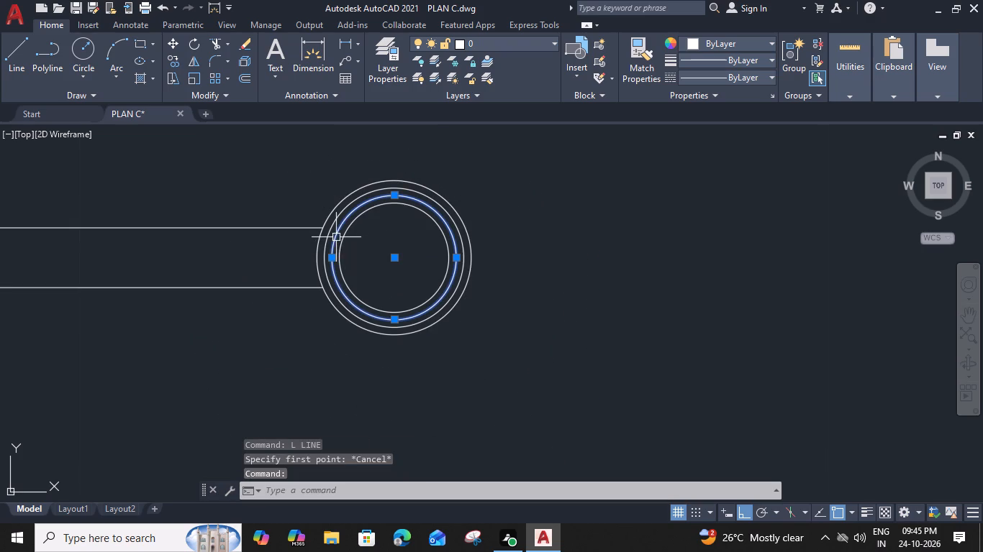
key("Escape")
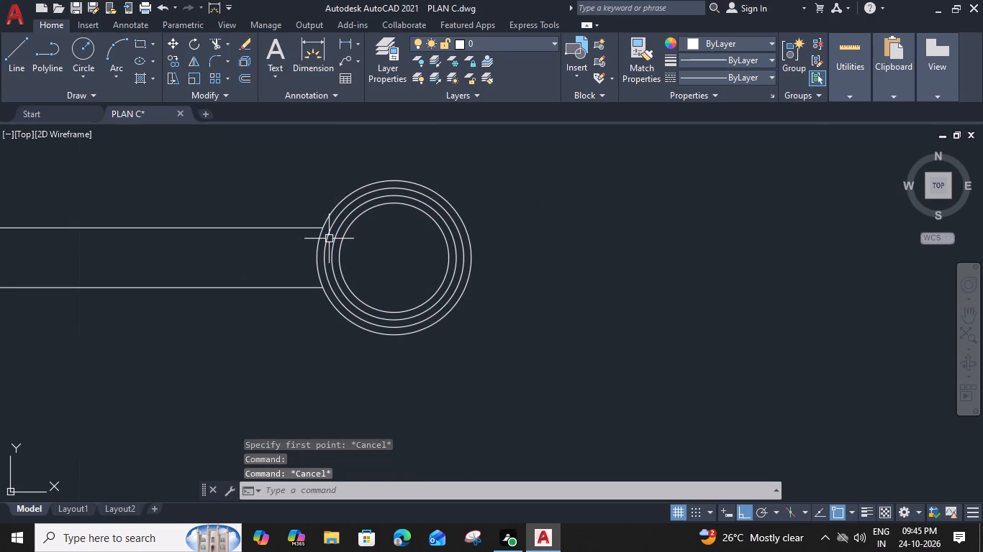
left_click(328, 237)
key("Delete")
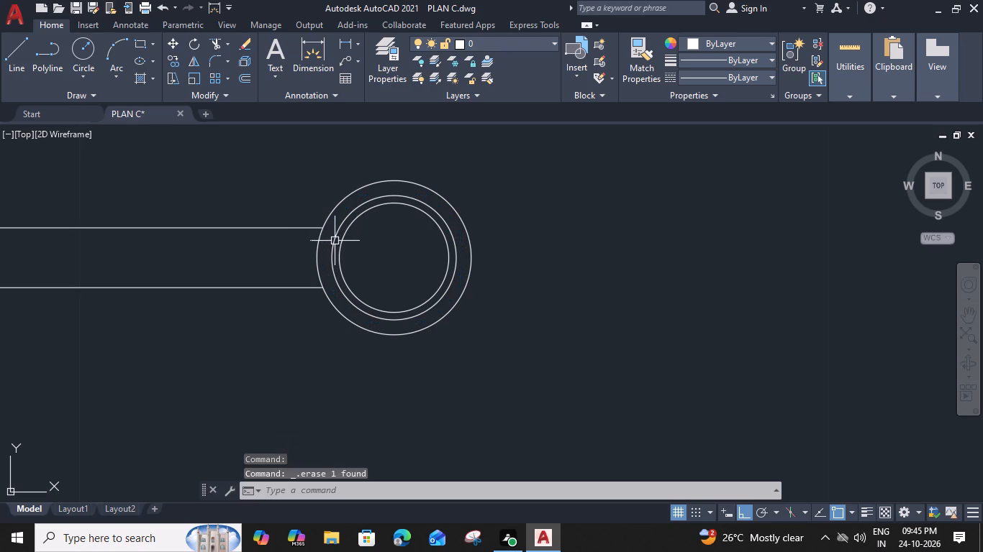
Draw a vertical and a horizontal diameter line across the drain's outermost circle.
key("l")
key("space")
left_click(394, 182)
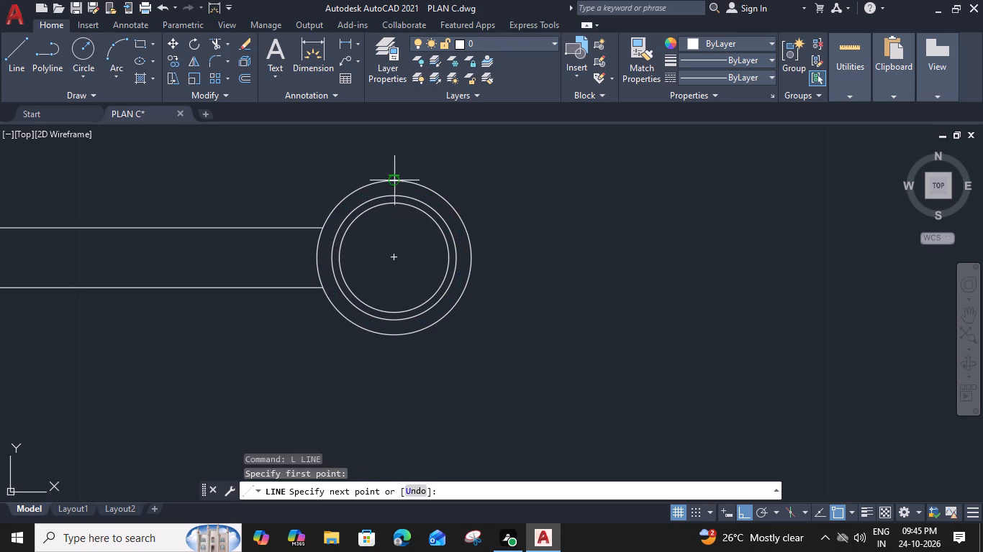
left_click(394, 337)
key("space")
key("space")
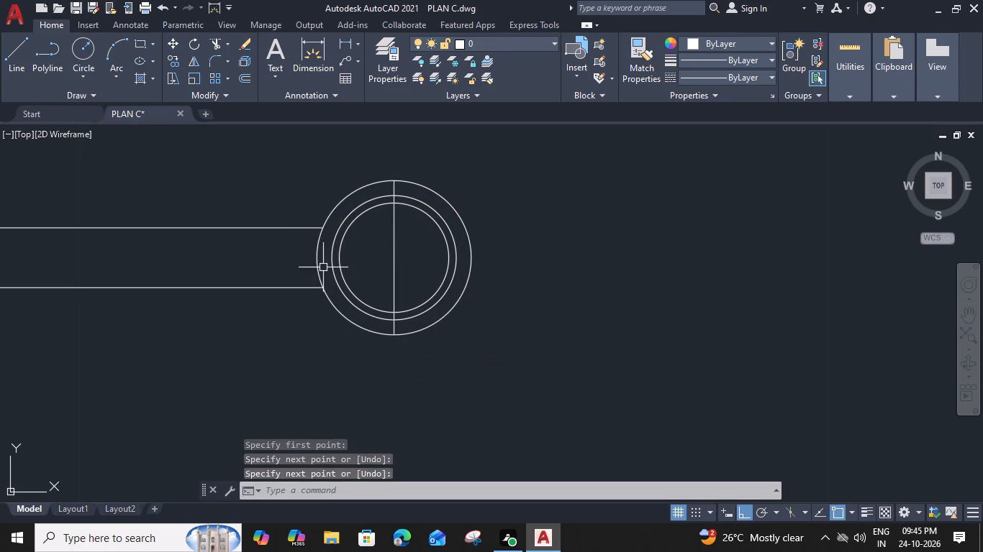
left_click(317, 256)
left_click(471, 257)
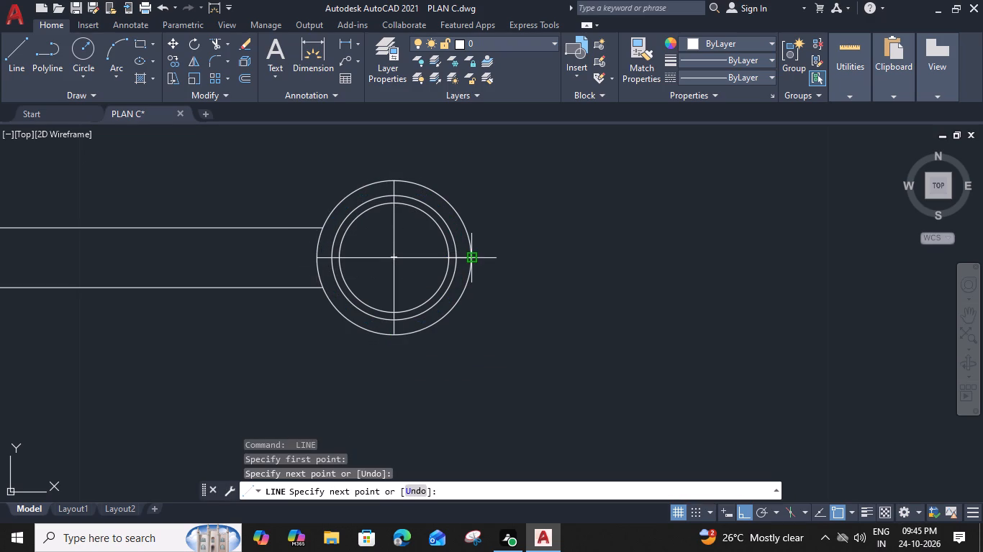
key("space")
Draw two crossing diagonal lines through the drain's centre, each ending on the outermost circle.
key("space")
left_click(345, 318)
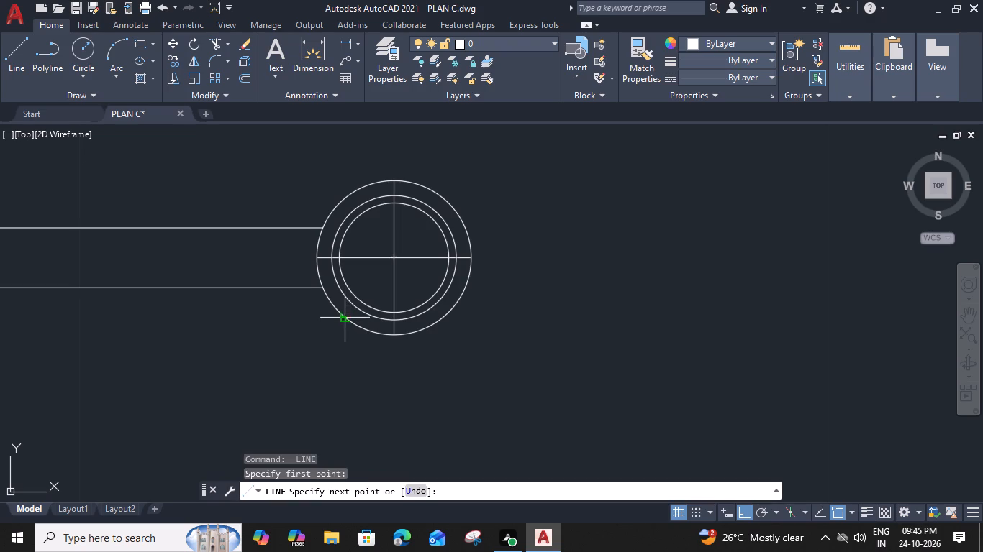
left_click(443, 201)
key("space")
key("space")
left_click(453, 310)
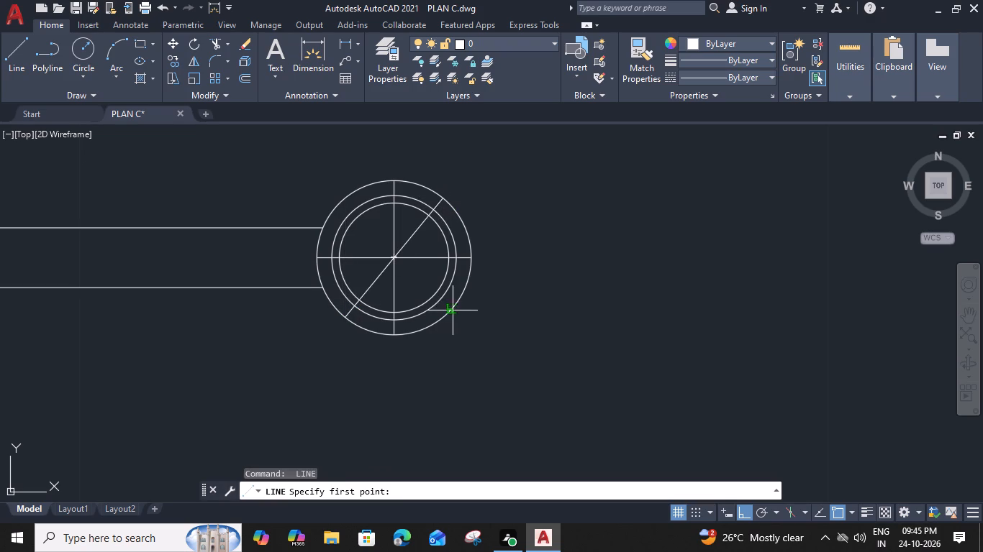
left_click(339, 208)
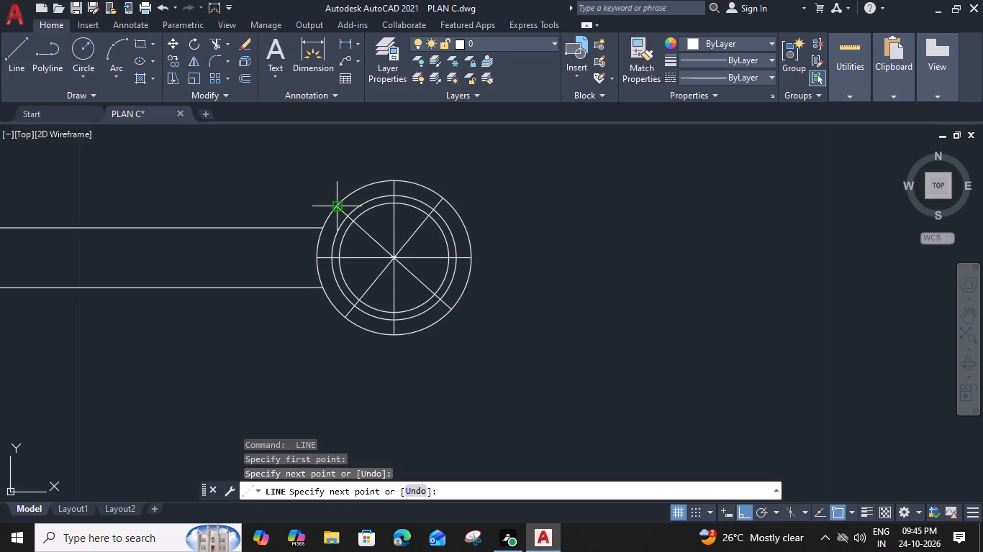
key("space")
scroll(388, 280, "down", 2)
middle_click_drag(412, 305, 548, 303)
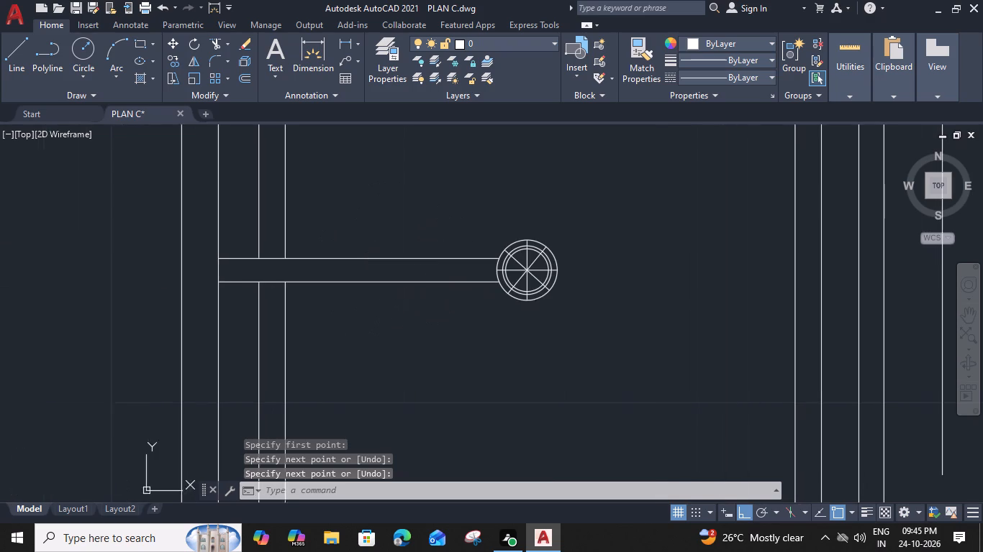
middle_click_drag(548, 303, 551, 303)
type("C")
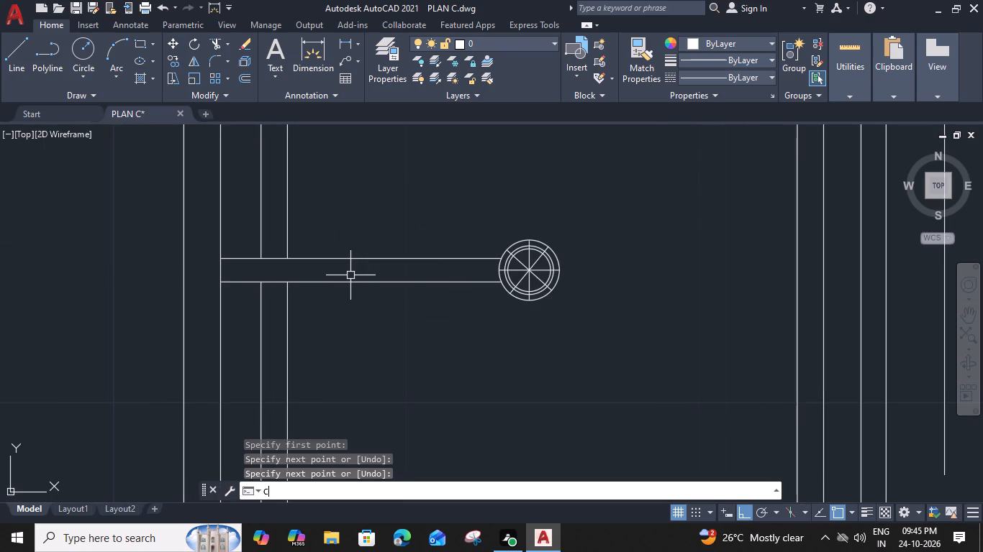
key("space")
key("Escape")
Draw a short vertical line joining the two horizontal lines at the midpoint of their length.
key("l")
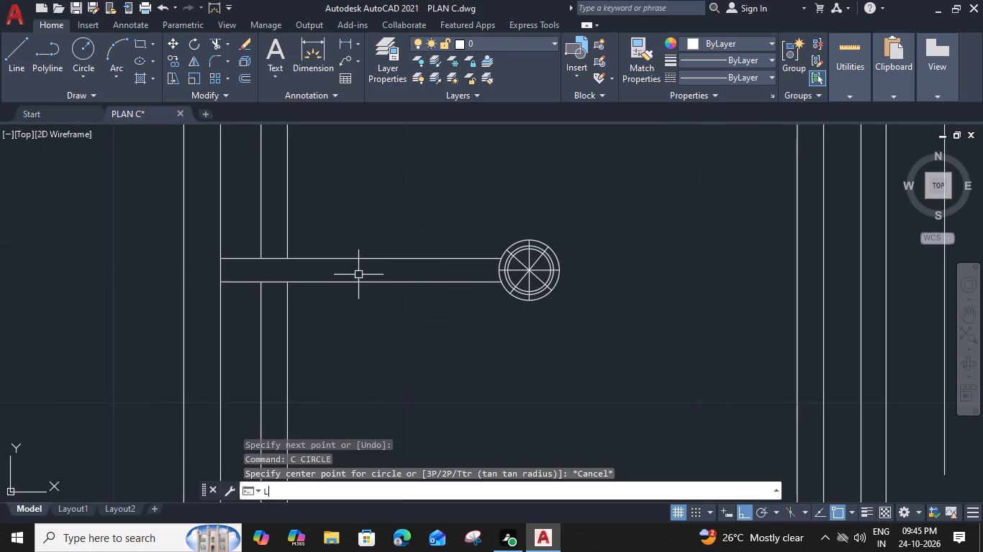
key("space")
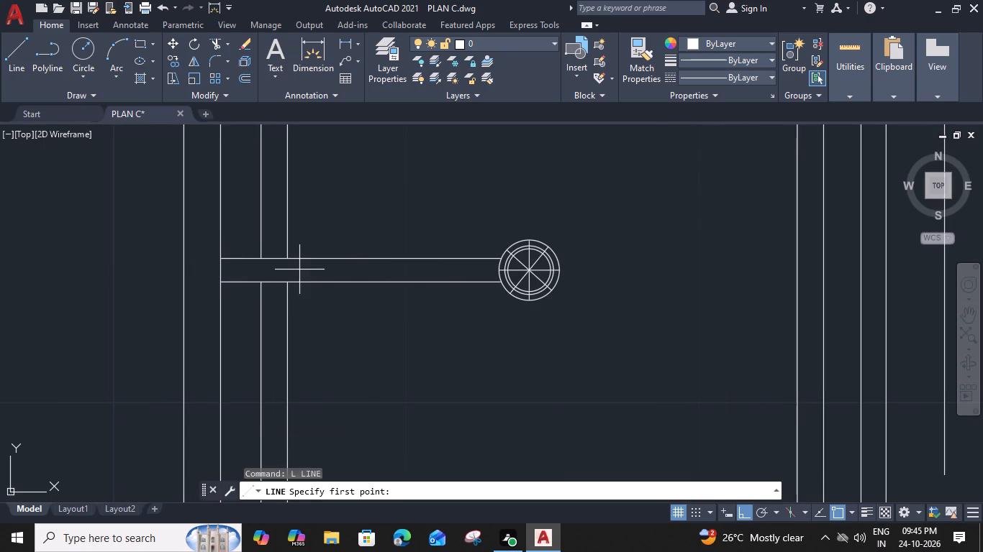
left_click(359, 259)
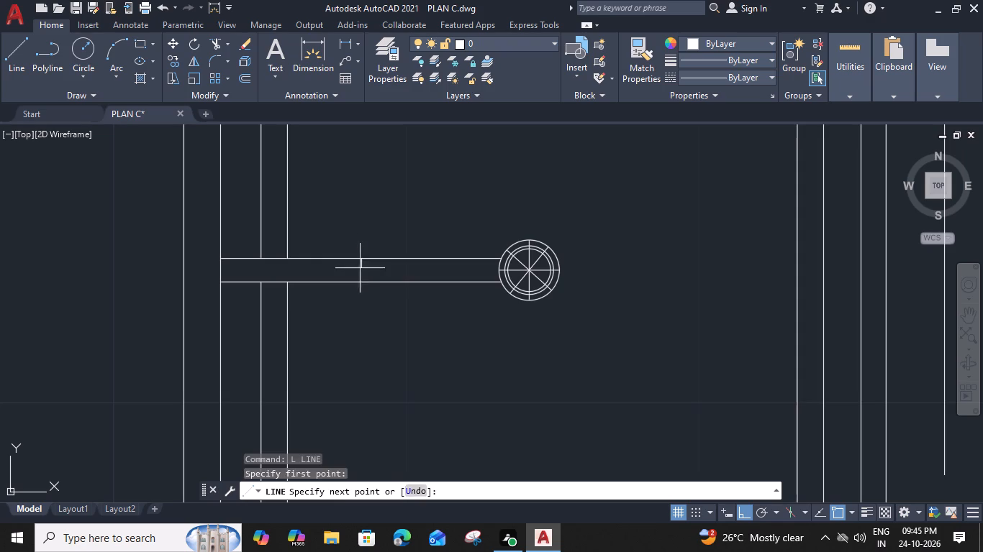
left_click(361, 285)
key("Escape")
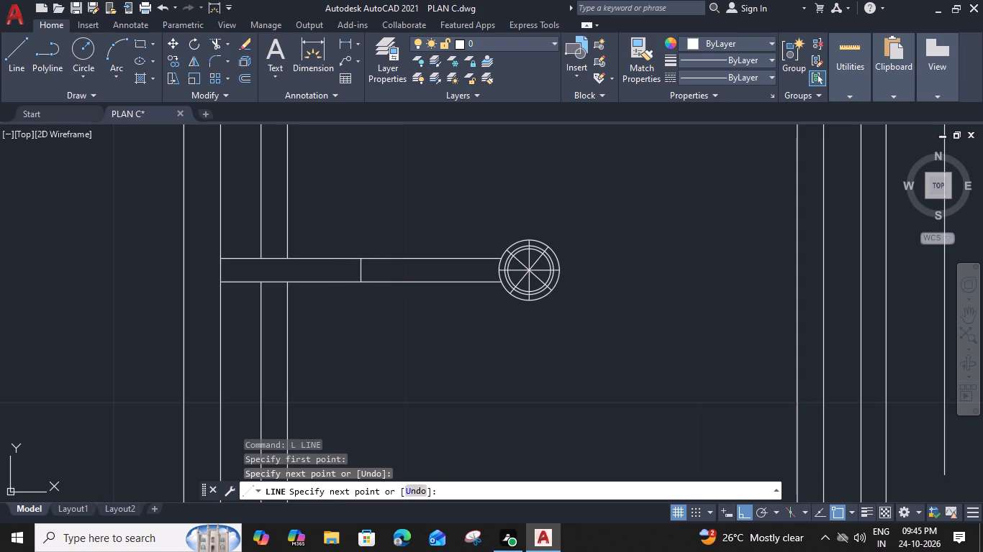
Draw a circle of about 0.37" radius centred on the short vertical line's midpoint, reaching both horizontal tap lines.
type("C")
key("space")
scroll(358, 275, "up", 1)
left_click(362, 268)
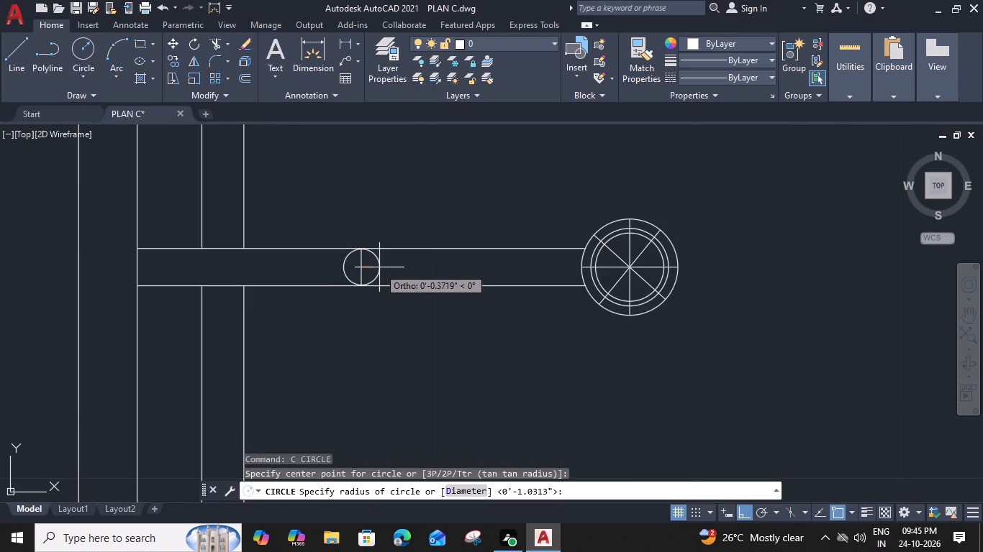
left_click(379, 267)
key("Escape")
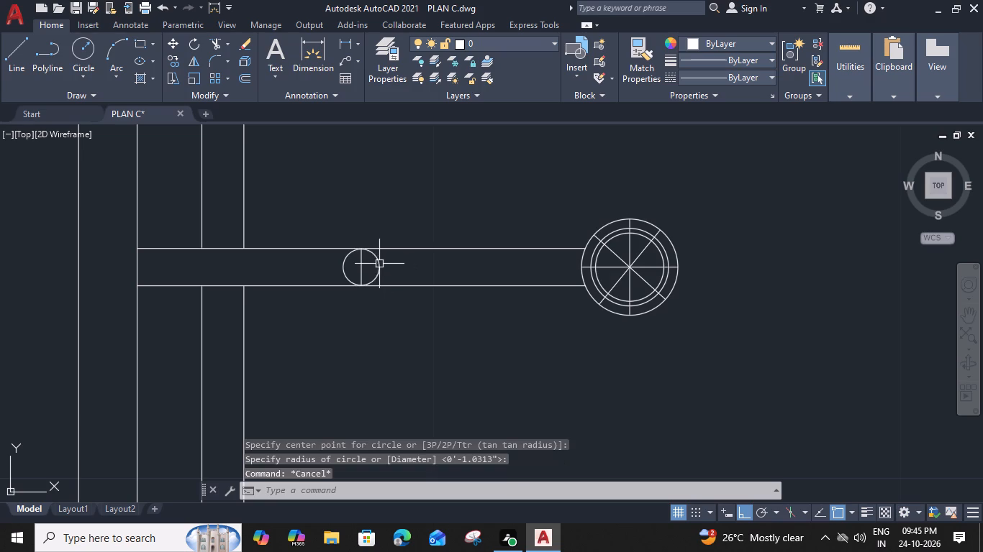
Offset the small tap circle outward by 0.2".
left_click(378, 262)
type("O 0")
type(".2")
key("shift+quotedbl")
key("Return")
left_click(424, 272)
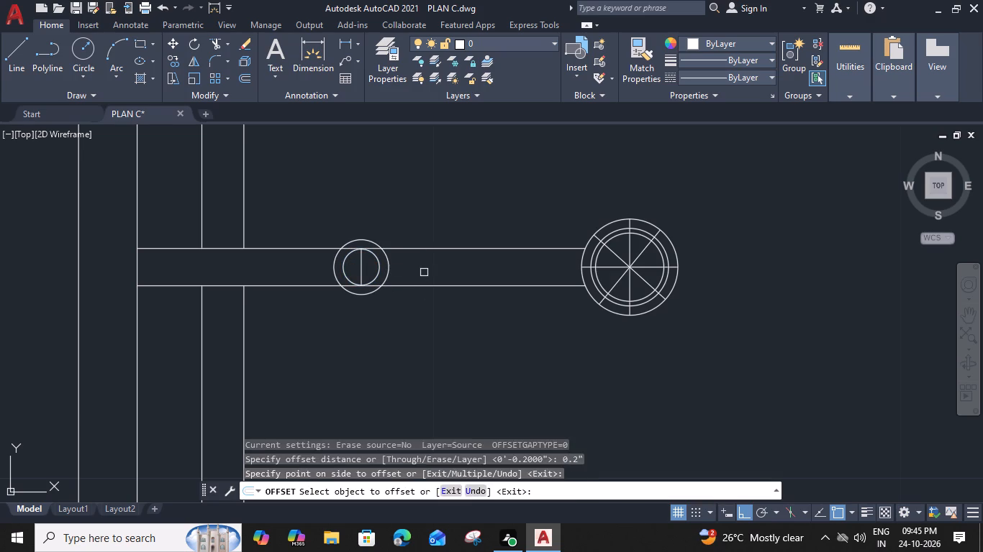
key("Escape")
Trim the short vertical line inside the small circle and both horizontal tap lines inside and beyond the outer tap circle.
type("TR")
key("space")
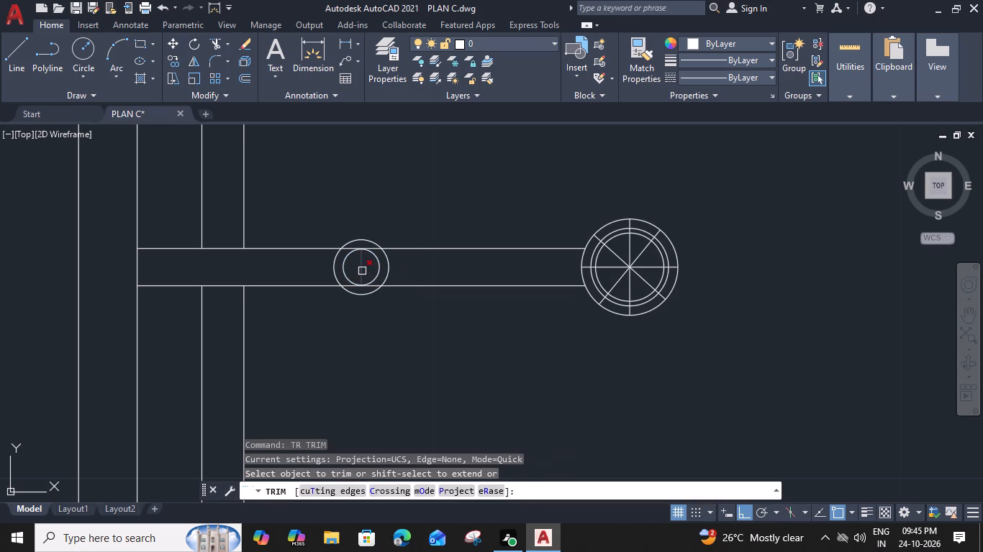
left_click(361, 270)
left_click(438, 231)
left_click(420, 309)
scroll(367, 259, "up", 2)
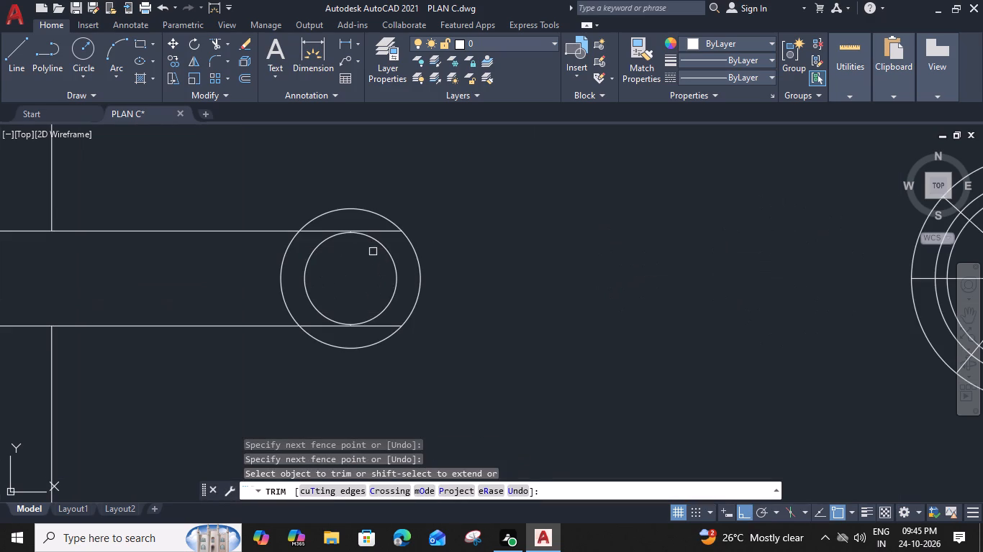
left_click(387, 233)
left_click(387, 327)
left_click(311, 326)
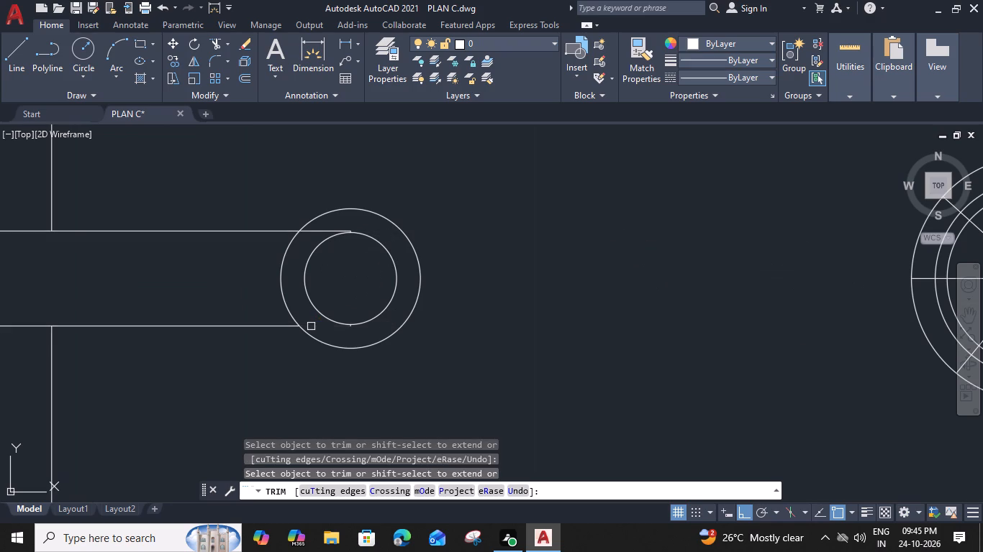
left_click(322, 232)
key("Escape")
Erase the two leftover line stubs between the tap's inner and outer circles, above and below the inner circle.
scroll(343, 229, "up", 3)
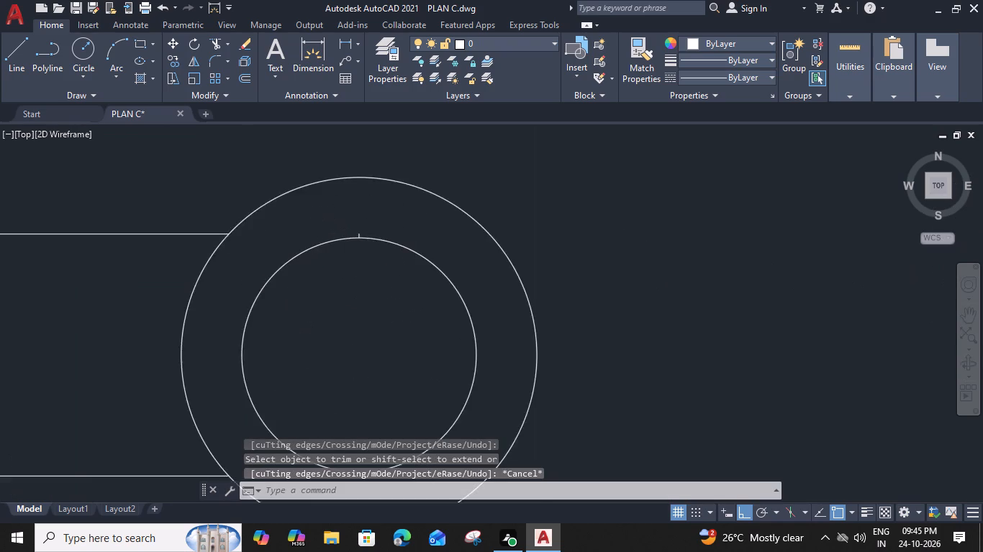
left_click(369, 238)
key("Delete")
middle_click_drag(402, 392, 417, 103)
scroll(381, 334, "up", 1)
left_click(381, 333)
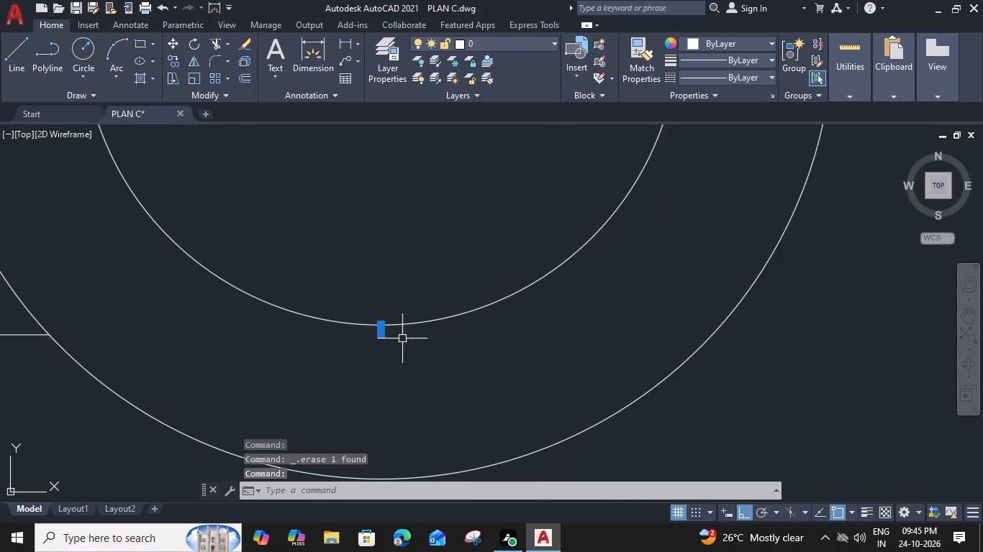
key("Delete")
Group the sink's double outline, tap and drain into one unnamed group.
scroll(404, 335, "down", 4)
scroll(315, 339, "down", 2)
middle_click_drag(319, 333, 478, 303)
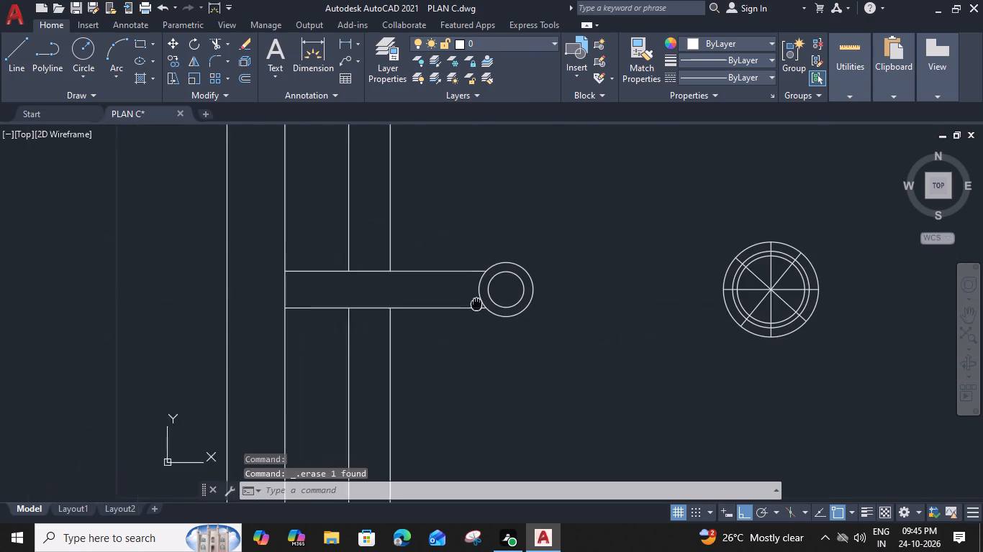
middle_click_drag(478, 303, 480, 303)
scroll(624, 260, "down", 4)
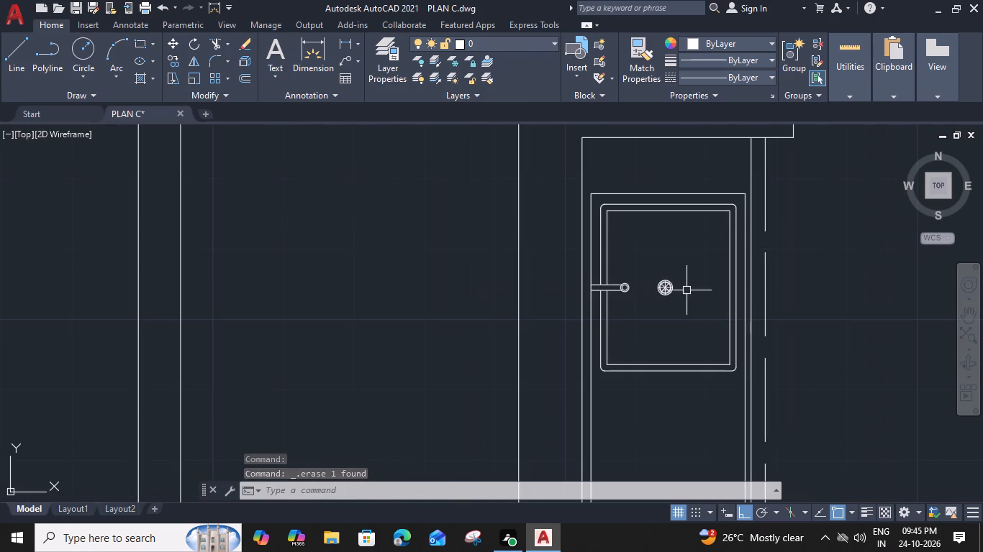
left_click(739, 200)
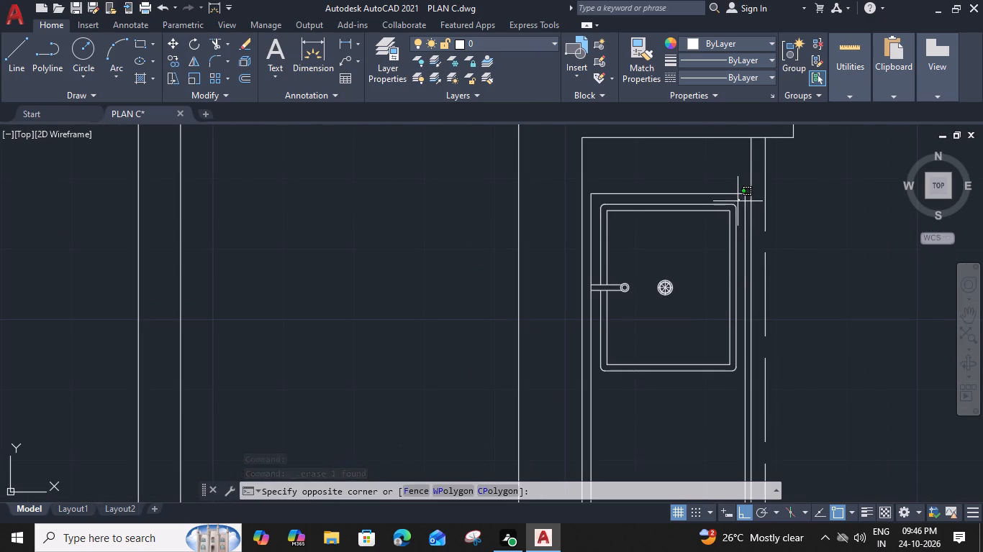
left_click(595, 385)
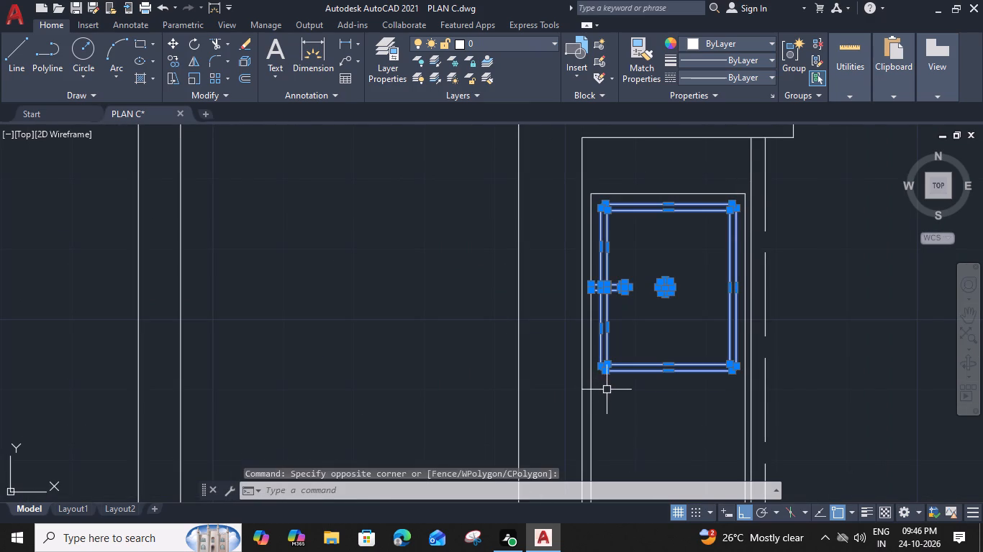
type("G")
key("space")
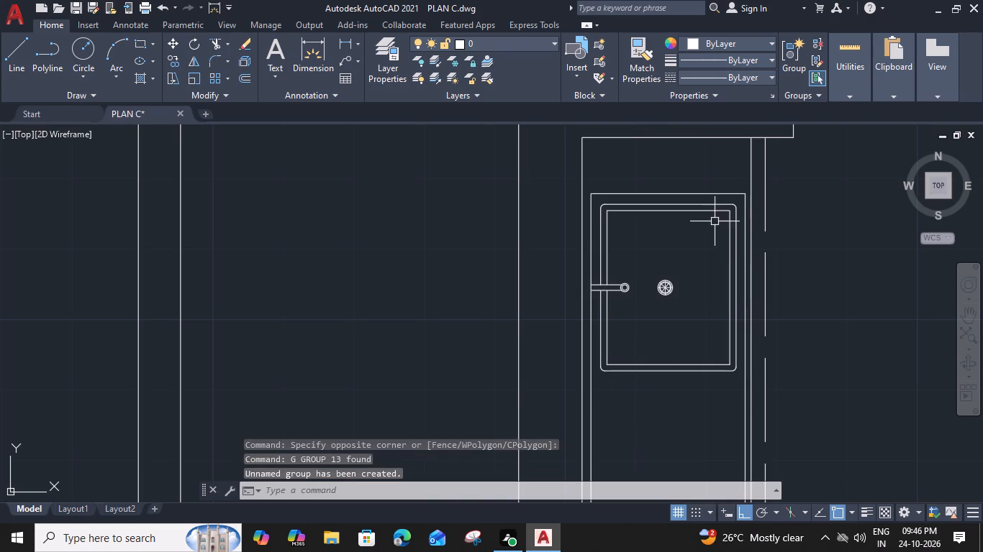
Mirror the sink group downward about the horizontal midline of its surrounding rectangle, keeping the original.
left_click(738, 201)
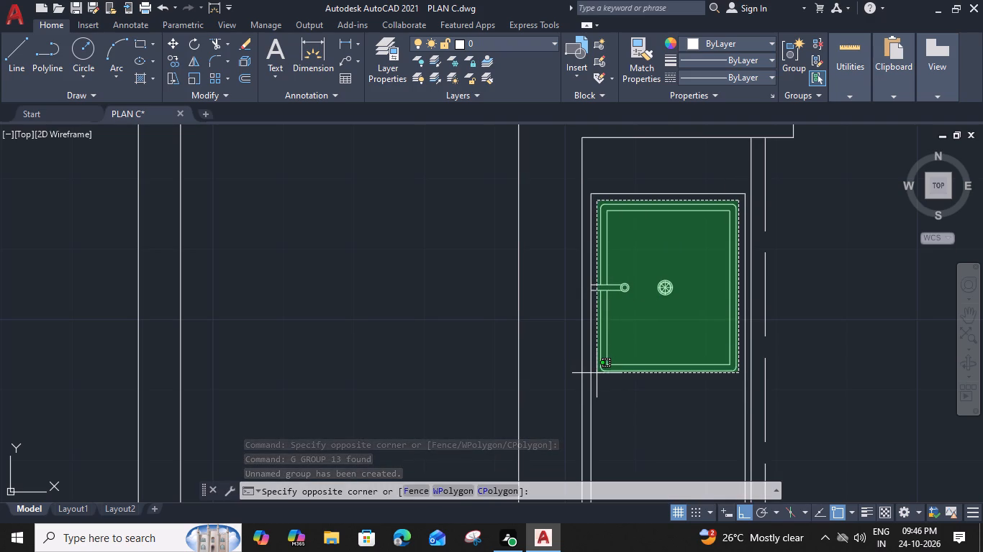
left_click(597, 376)
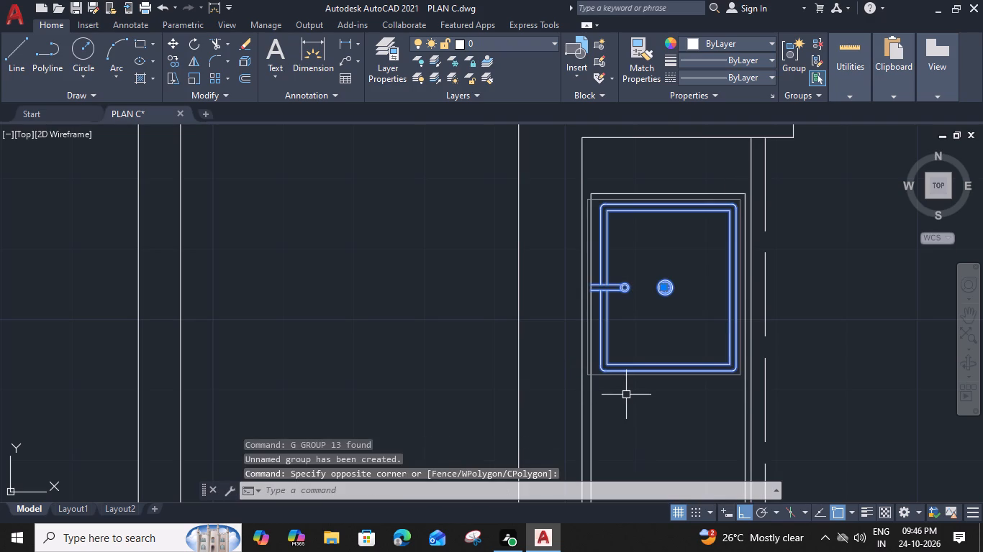
type("MI")
key("space")
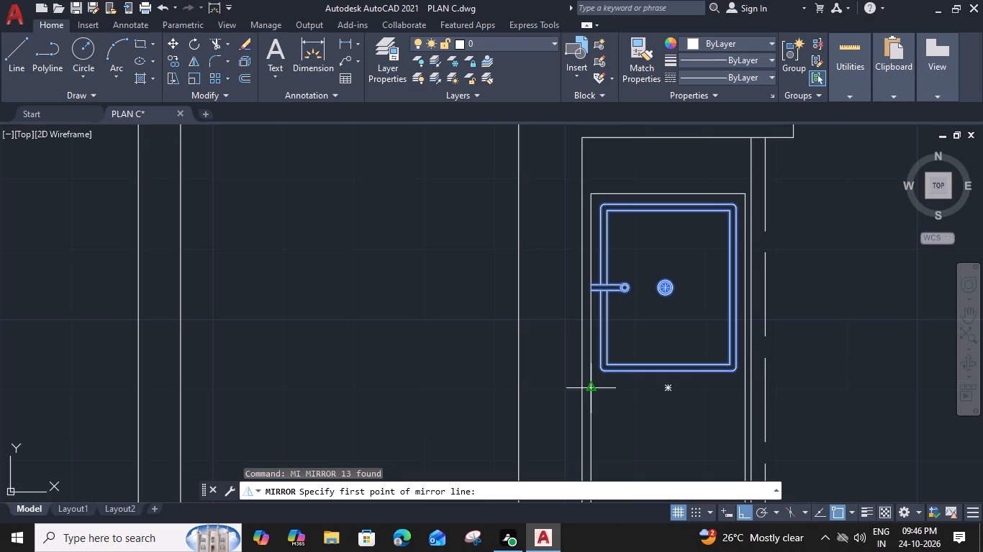
left_click(590, 392)
left_click(746, 387)
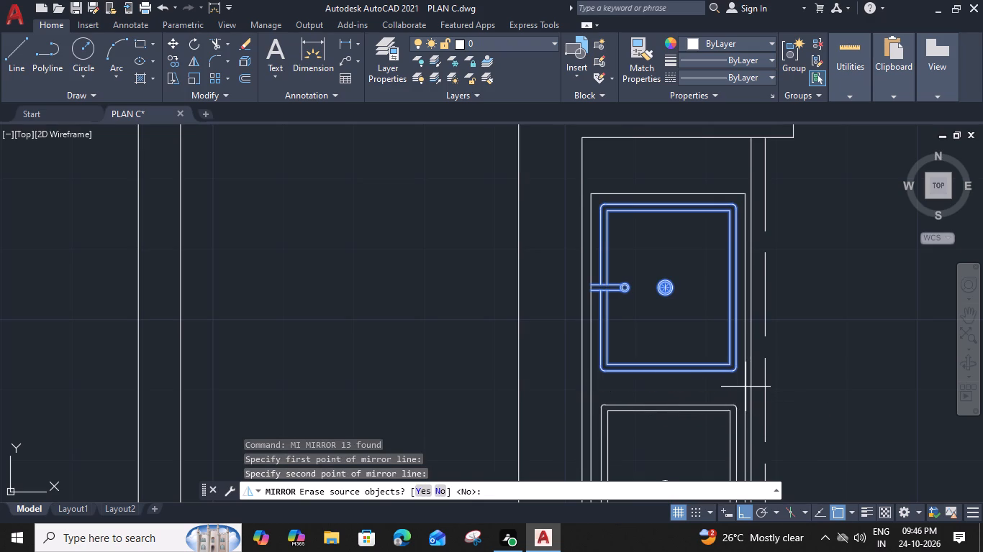
key("space")
middle_click_drag(654, 394, 653, 385)
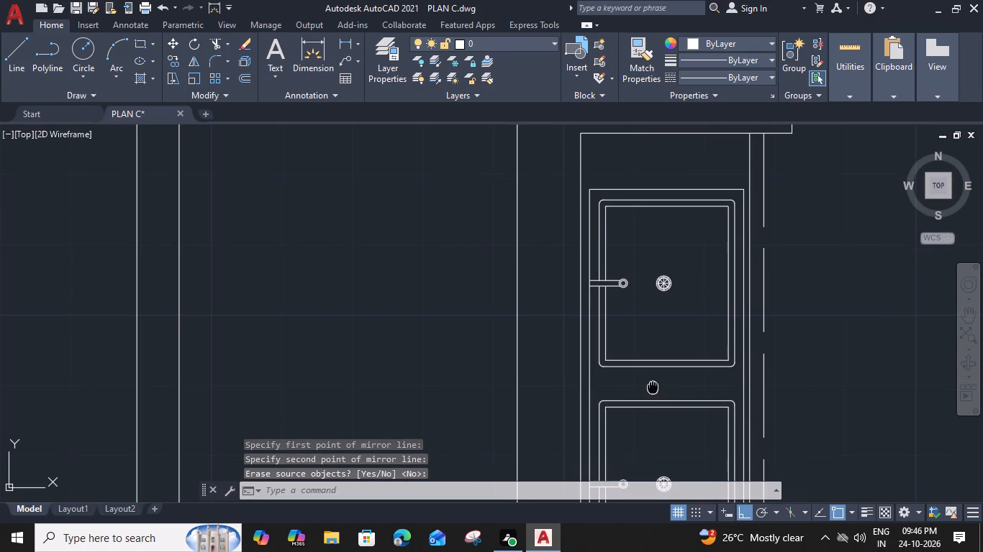
middle_click_drag(653, 385, 609, 241)
key("space")
scroll(639, 349, "down", 2)
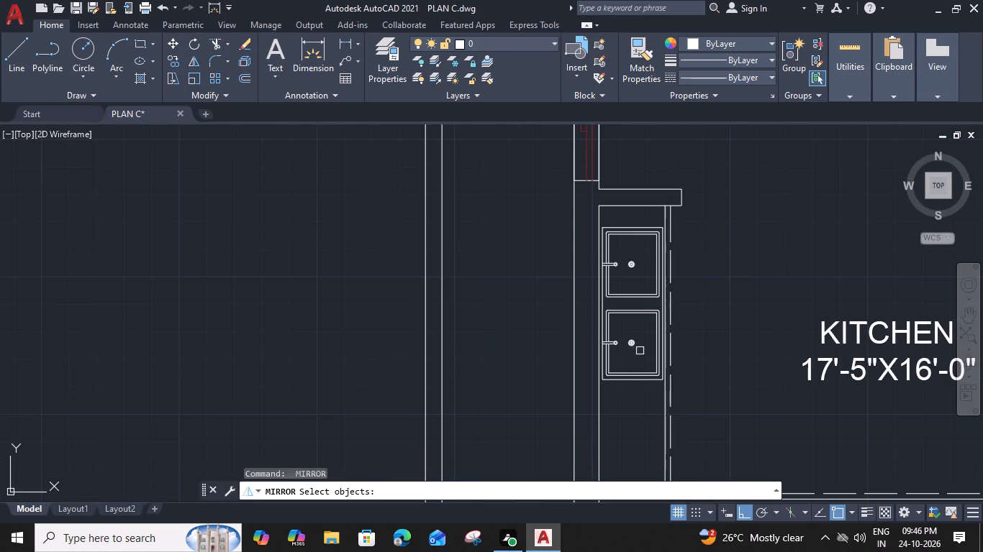
key("Escape")
Change the TERRACE room name to ENTRY and centre it with leading spaces above the 29'-3"X12'-0" size line.
scroll(692, 318, "down", 1)
middle_click_drag(717, 380, 708, 377)
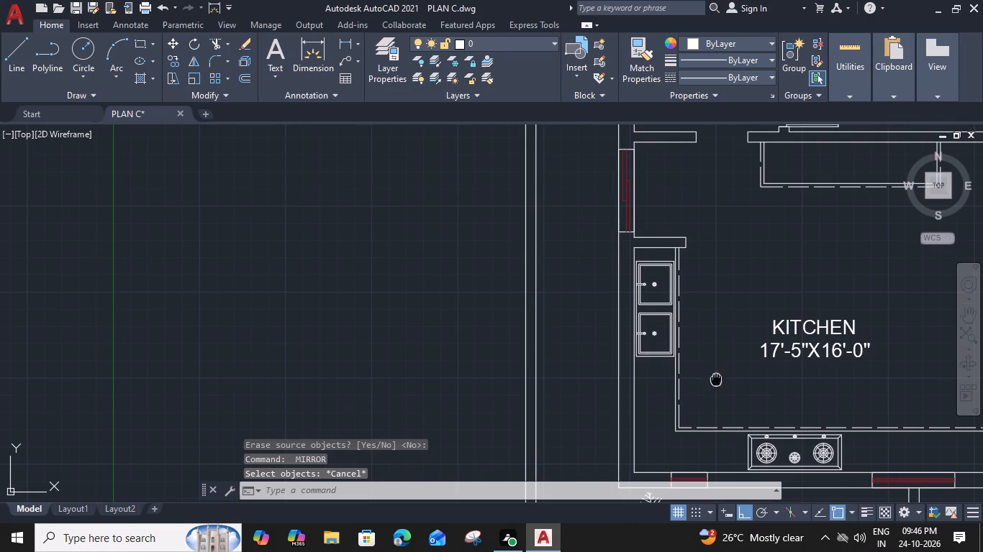
middle_click_drag(708, 377, 0, 96)
scroll(205, 267, "down", 1)
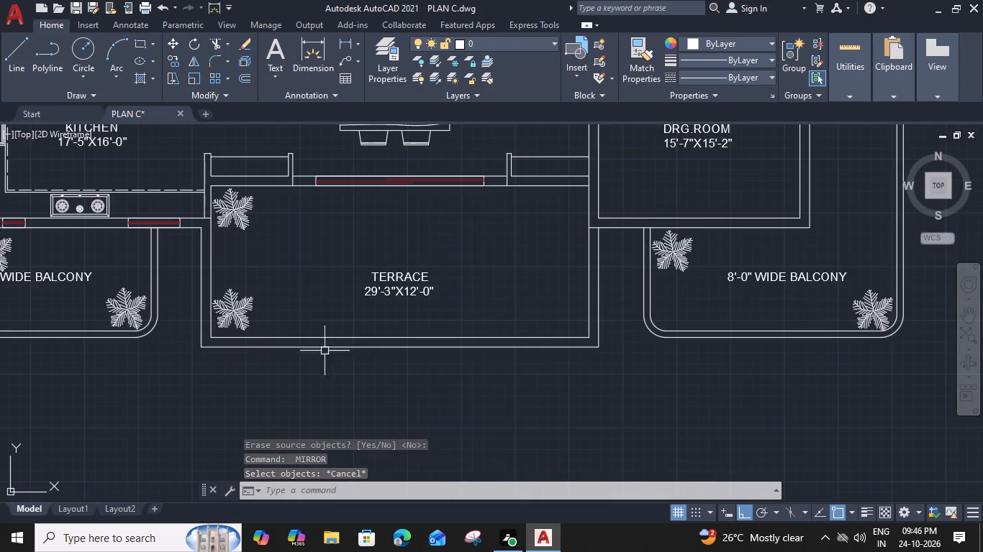
scroll(335, 332, "down", 2)
middle_click_drag(338, 334, 452, 380)
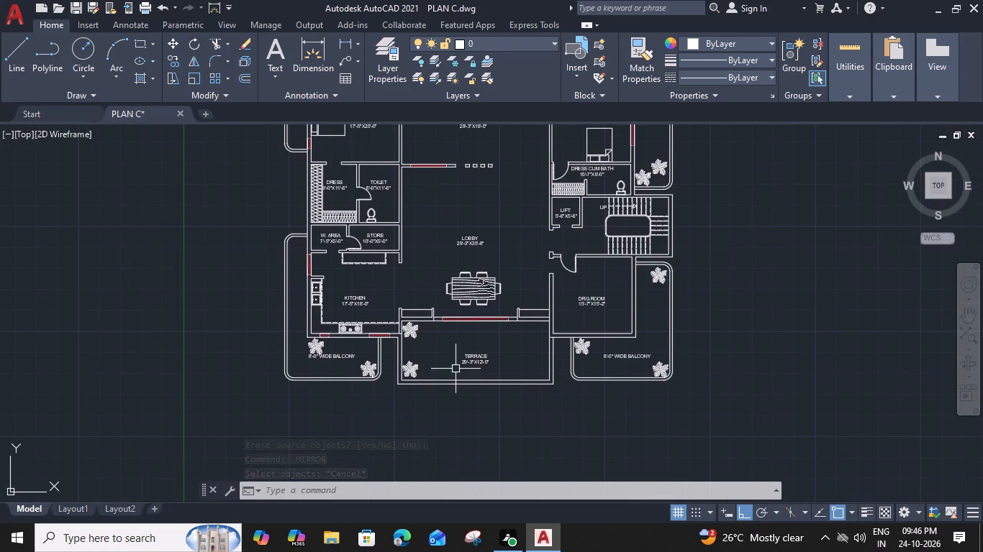
middle_click_drag(456, 368, 486, 364)
scroll(509, 355, "up", 2)
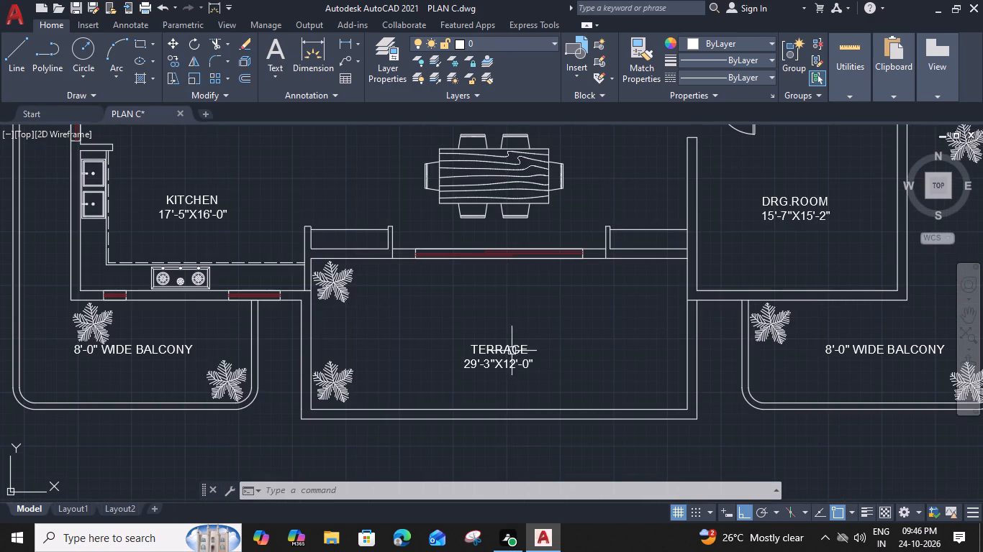
left_click(512, 350)
double_click(512, 351)
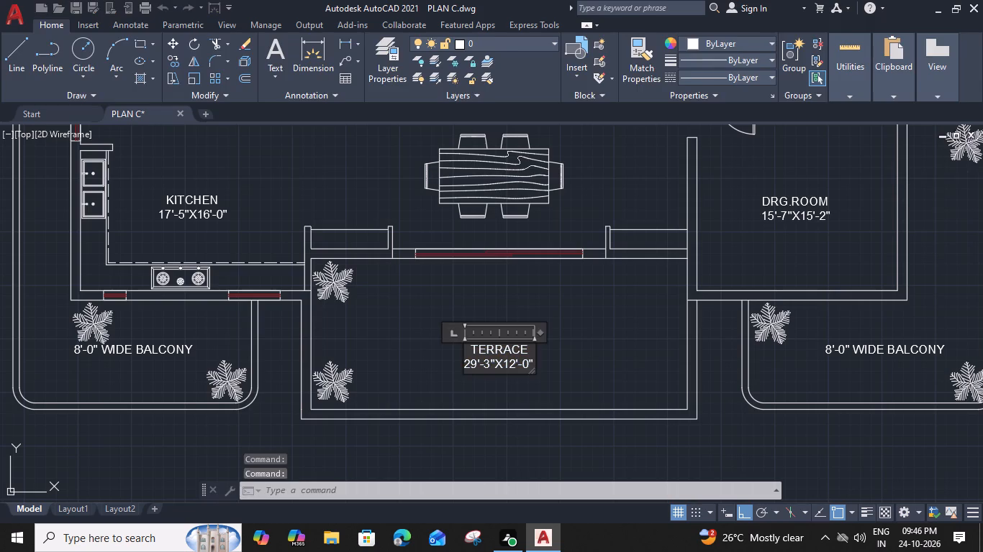
scroll(530, 354, "up", 2)
left_click_drag(525, 351, 377, 344)
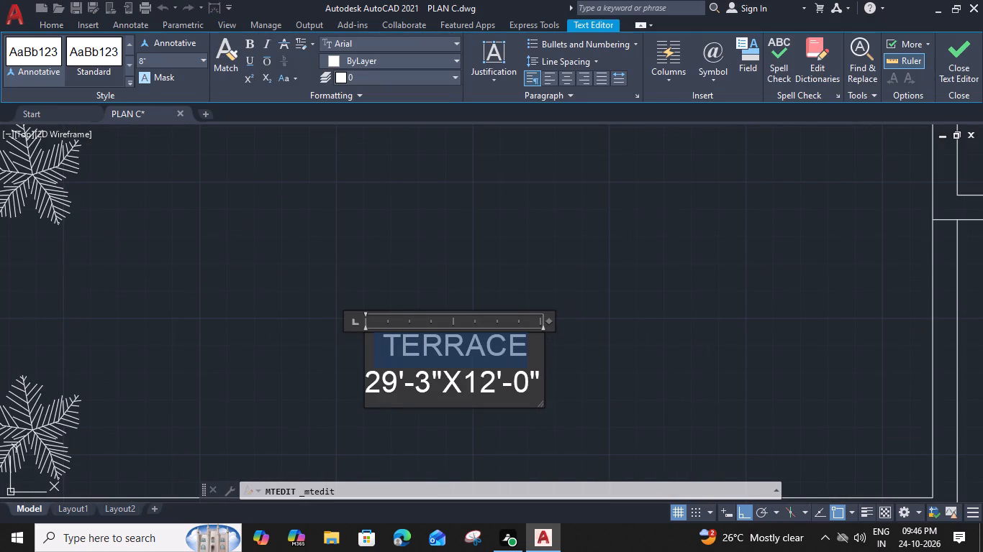
left_click_drag(377, 344, 376, 344)
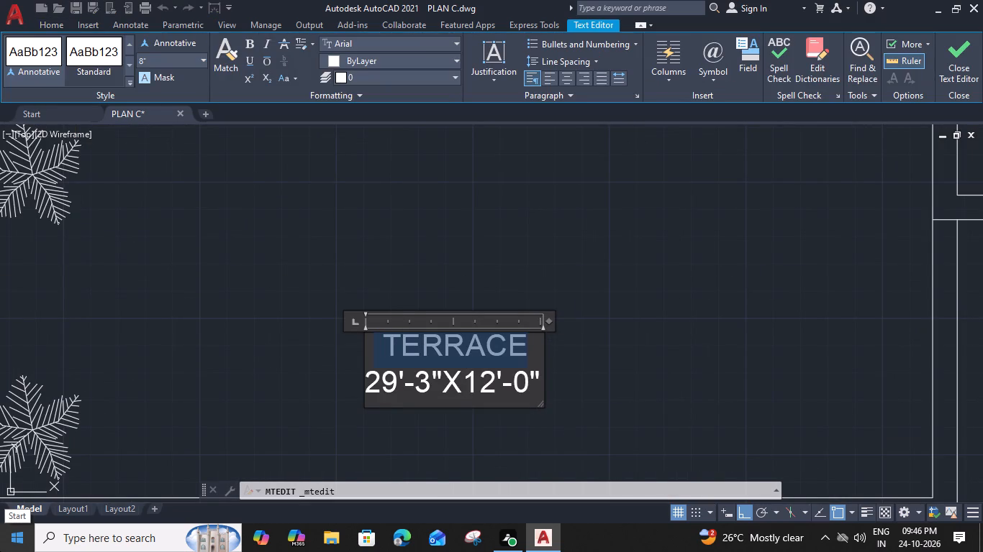
type("ENT")
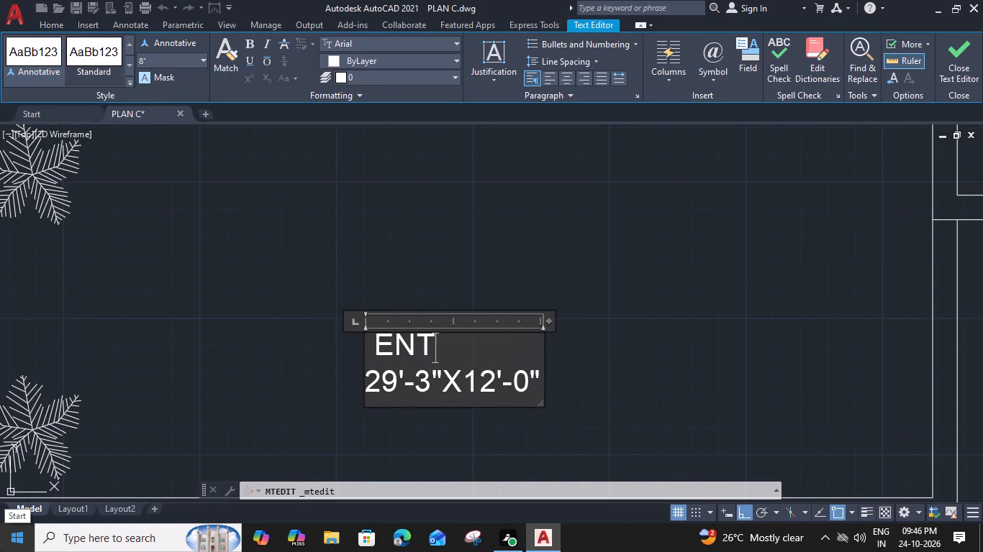
type("RY")
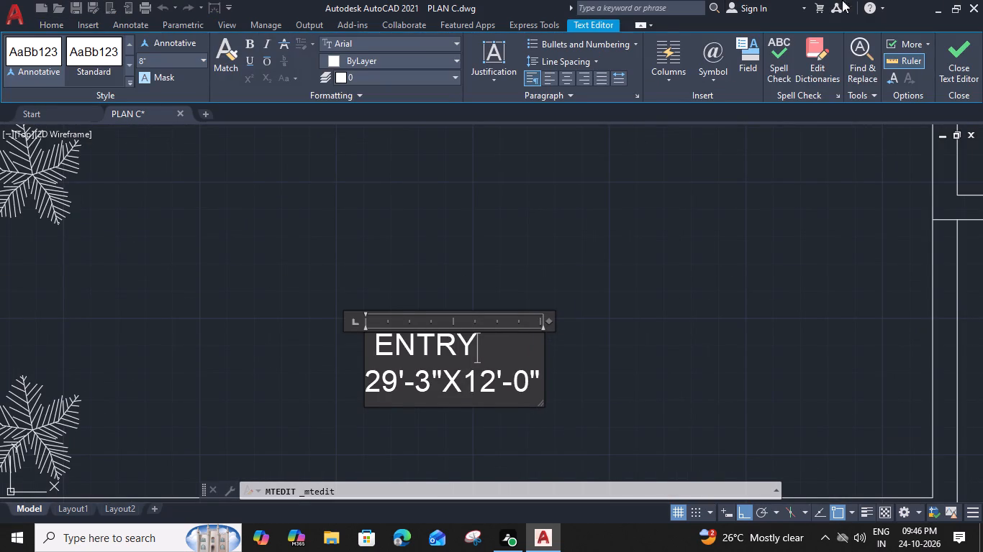
left_click(377, 342)
key("space")
key("space")
key("space")
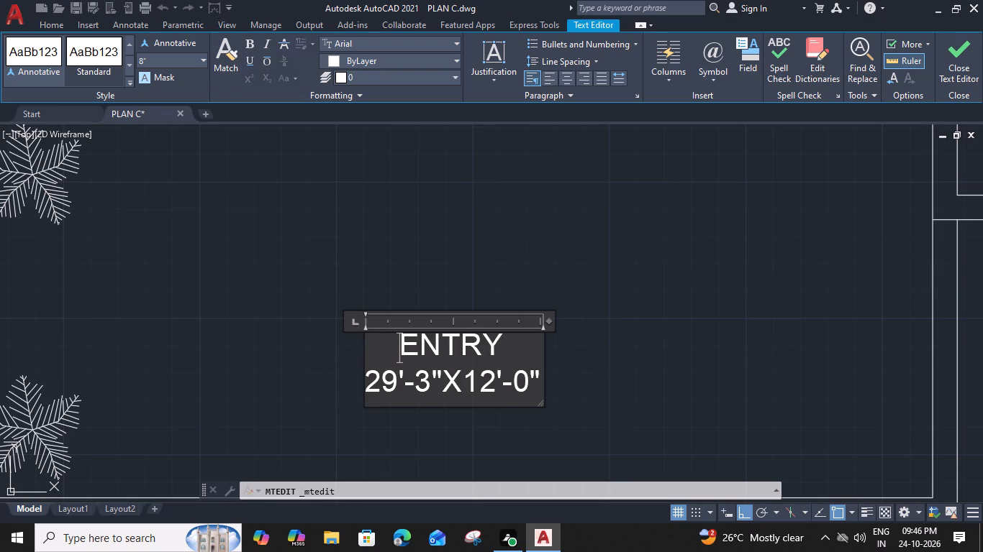
left_click(568, 391)
scroll(568, 391, "down", 3)
middle_click_drag(492, 390, 571, 290)
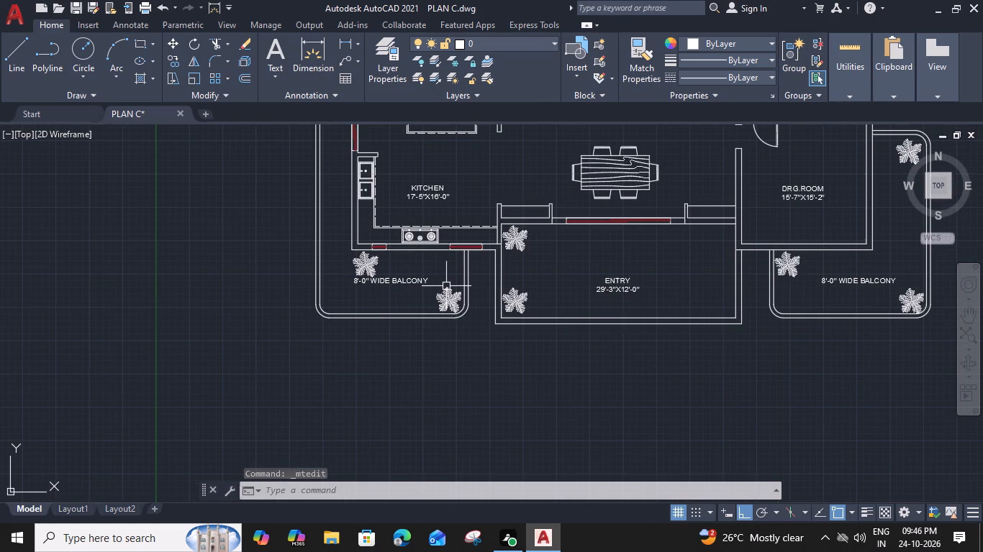
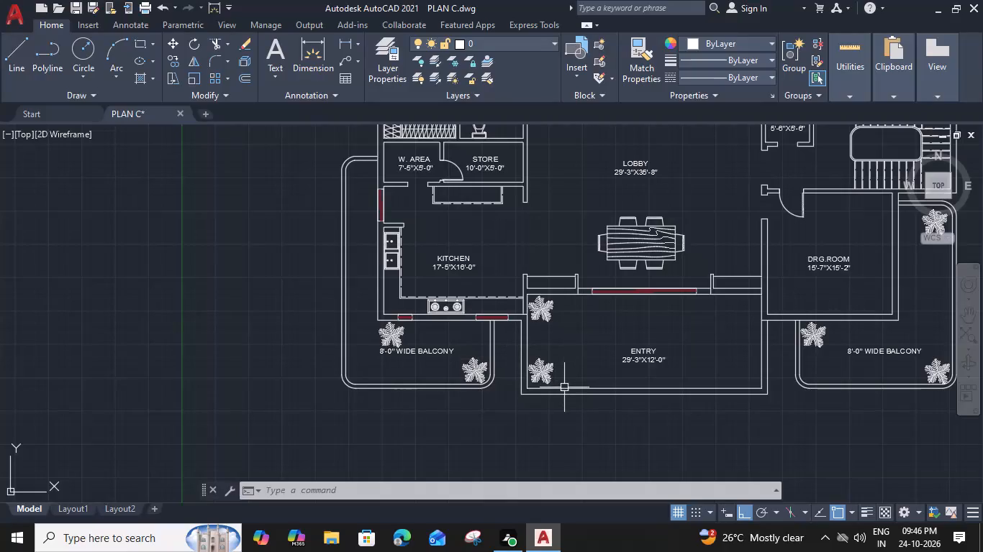
Copy the ENTRY room label straight down to the empty area below the entry's outer wall.
middle_click_drag(470, 260, 419, 321)
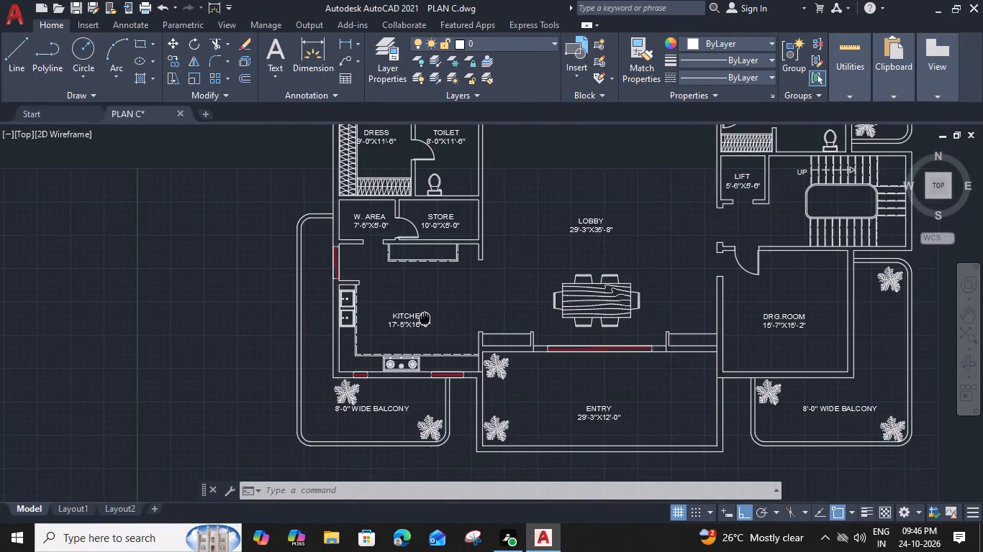
middle_click_drag(419, 321, 338, 393)
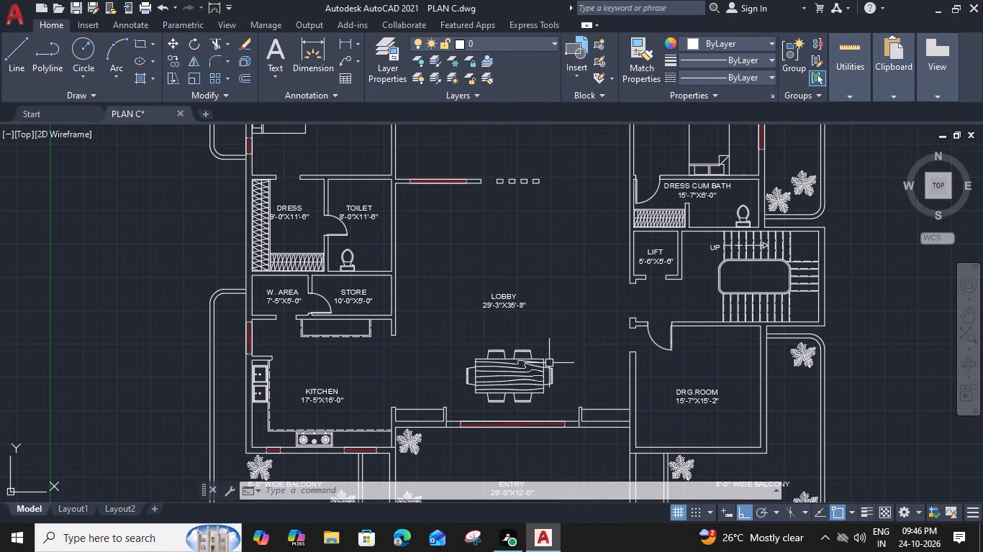
scroll(551, 362, "down", 1)
middle_click_drag(553, 374, 561, 259)
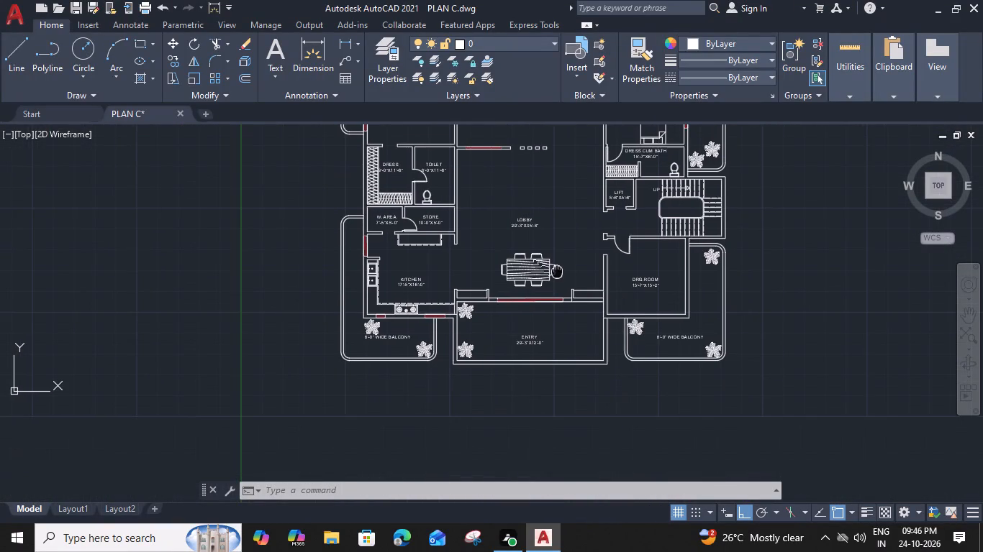
left_click(532, 319)
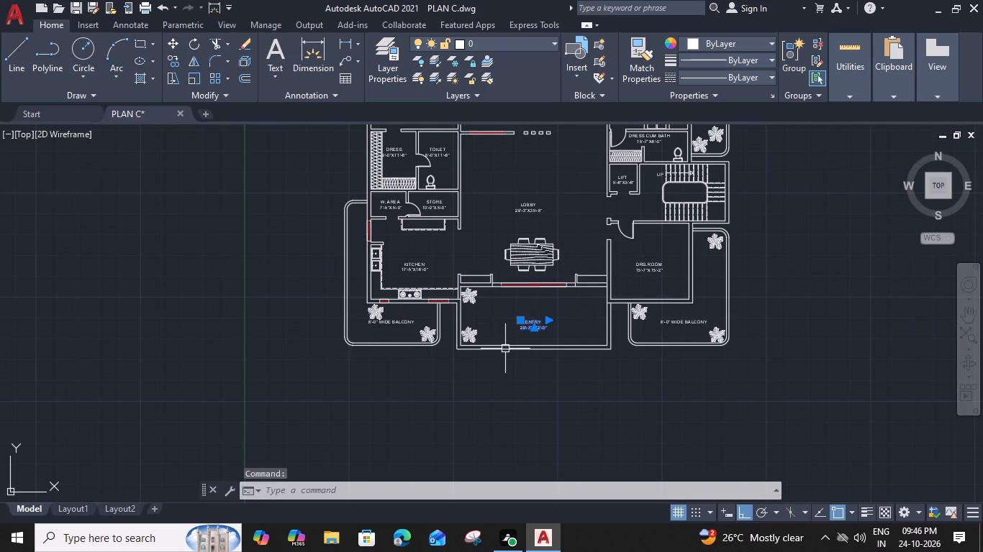
type("CO")
key("space")
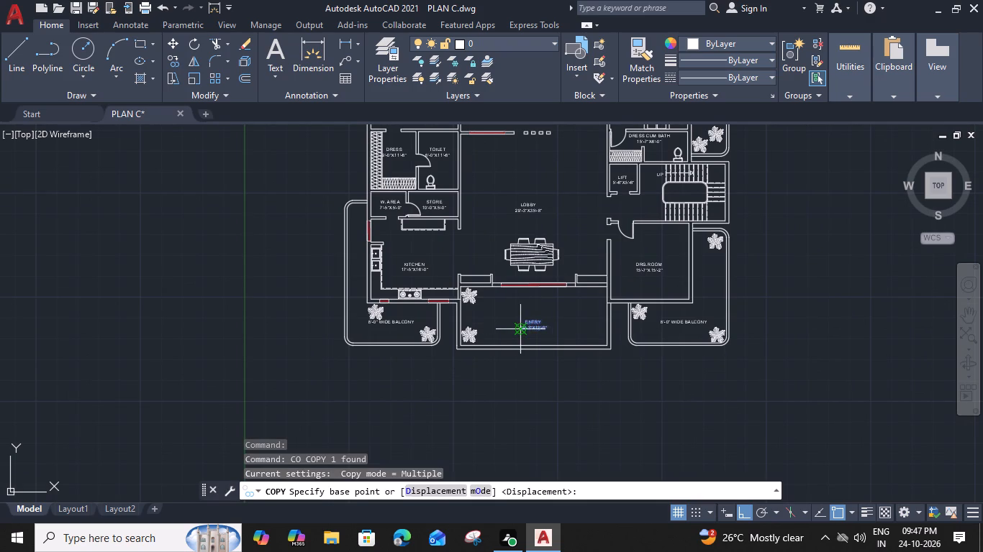
left_click(522, 329)
left_click(520, 379)
key("Escape")
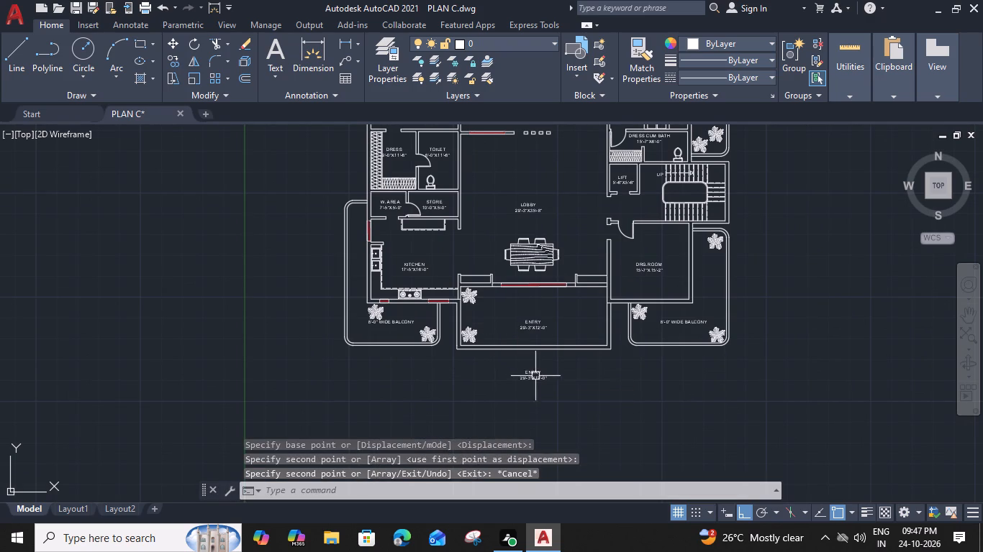
Open the copied ENTRY label for editing, widen its text box and set the height of all its text to 1'.
double_click(536, 375)
scroll(536, 378, "up", 2)
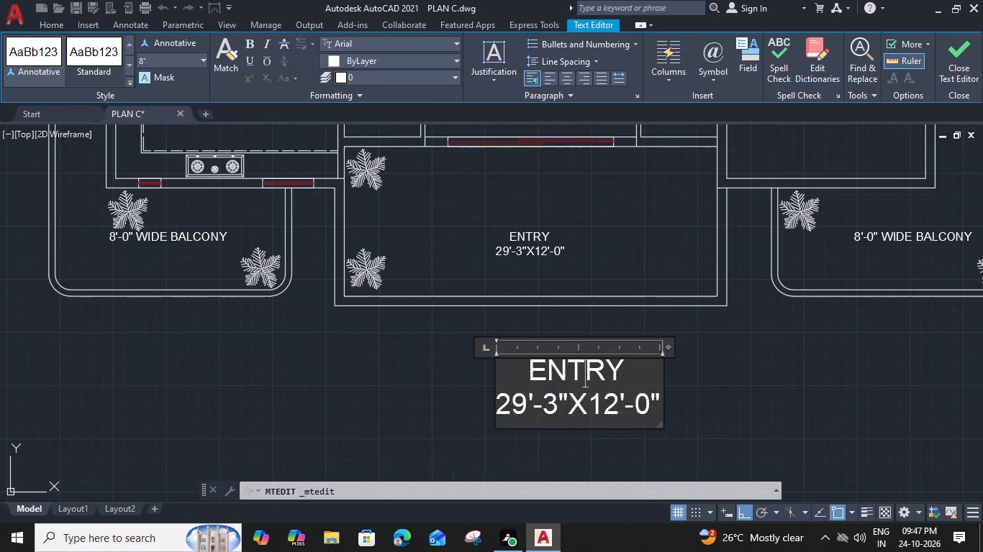
left_click_drag(655, 410, 446, 382)
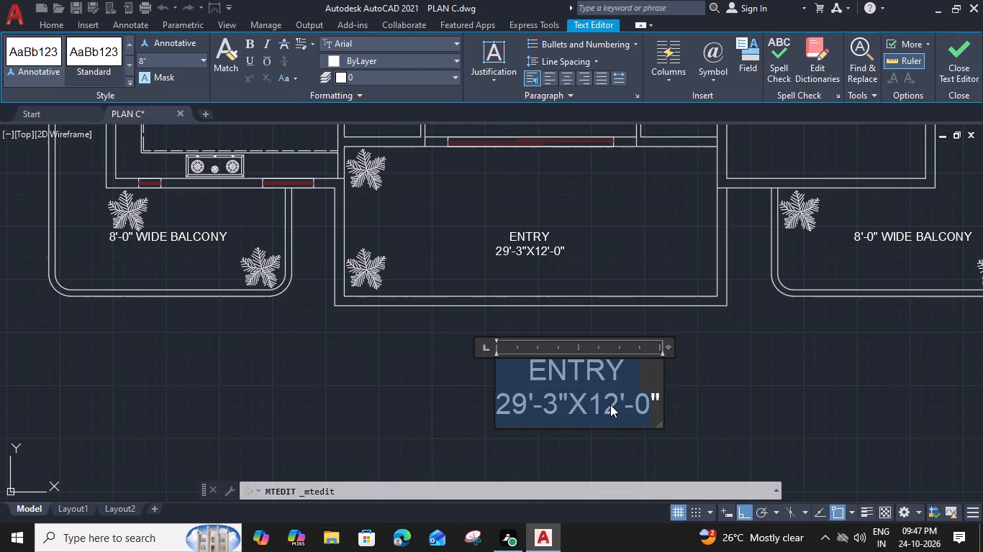
left_click_drag(663, 403, 907, 374)
left_click_drag(729, 392, 704, 402)
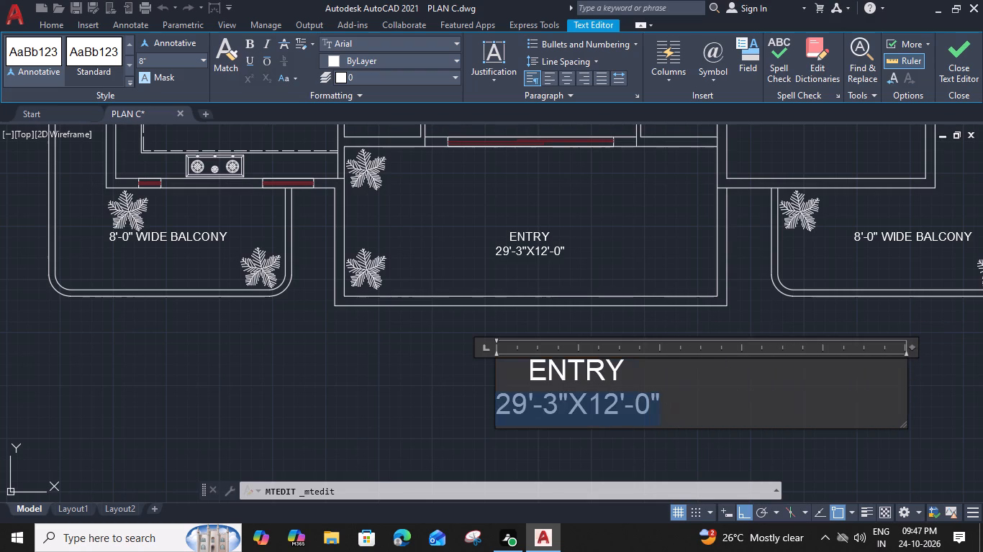
left_click_drag(704, 402, 401, 399)
left_click_drag(666, 395, 484, 380)
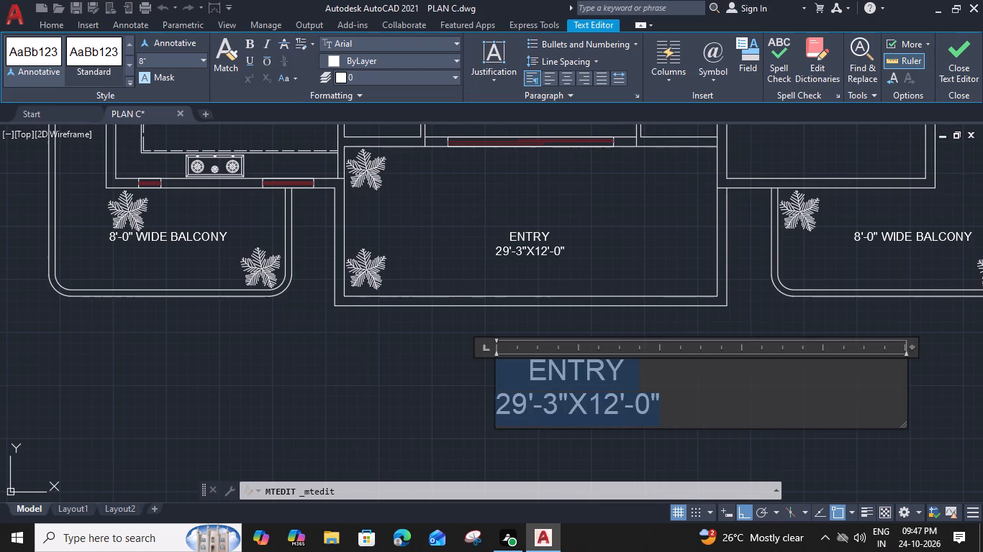
left_click_drag(484, 380, 485, 372)
left_click(167, 61)
key("1")
key("apostrophe")
key("space")
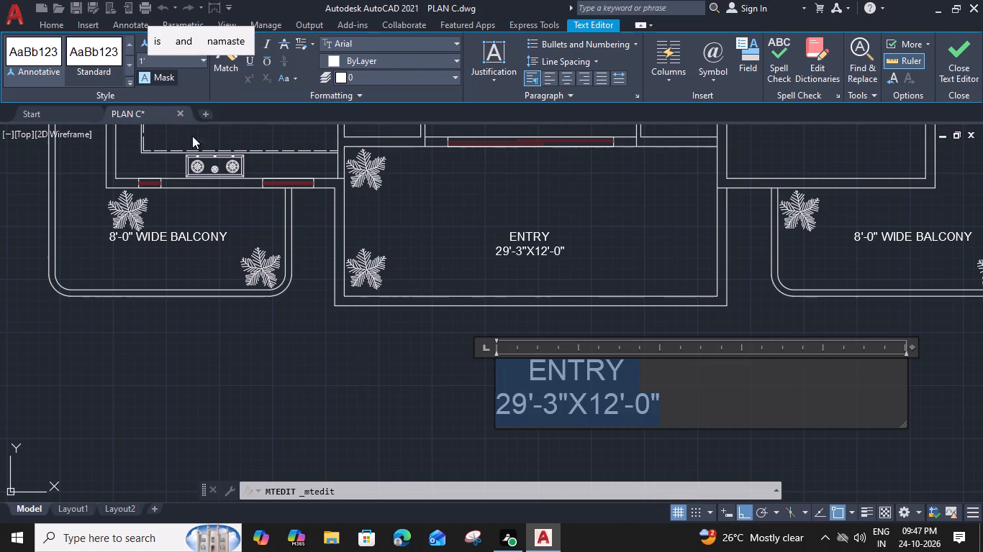
key("Return")
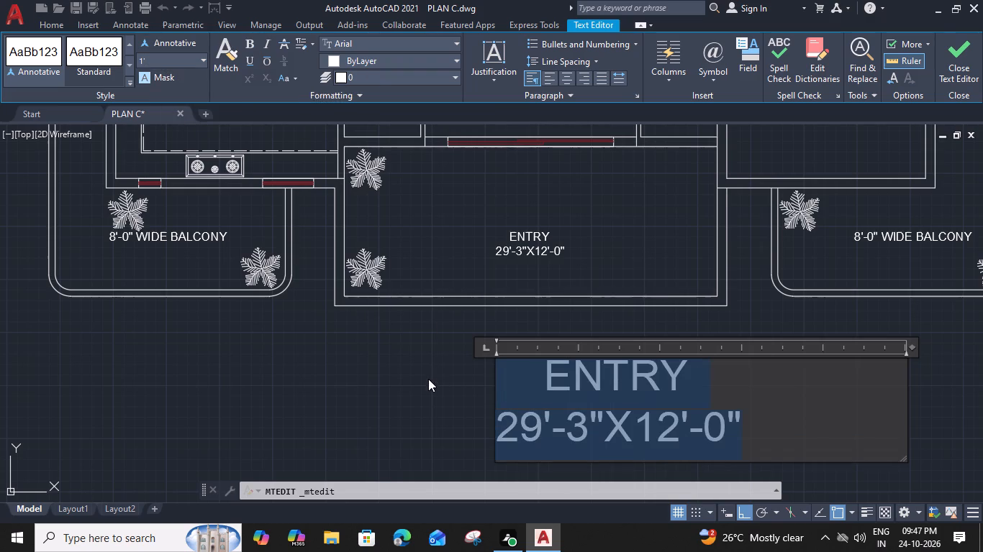
Replace the copied label's text with HOUSE PLAN and close the text editor.
scroll(413, 382, "down", 1)
middle_click_drag(402, 377, 96, 316)
middle_click_drag(127, 275, 255, 248)
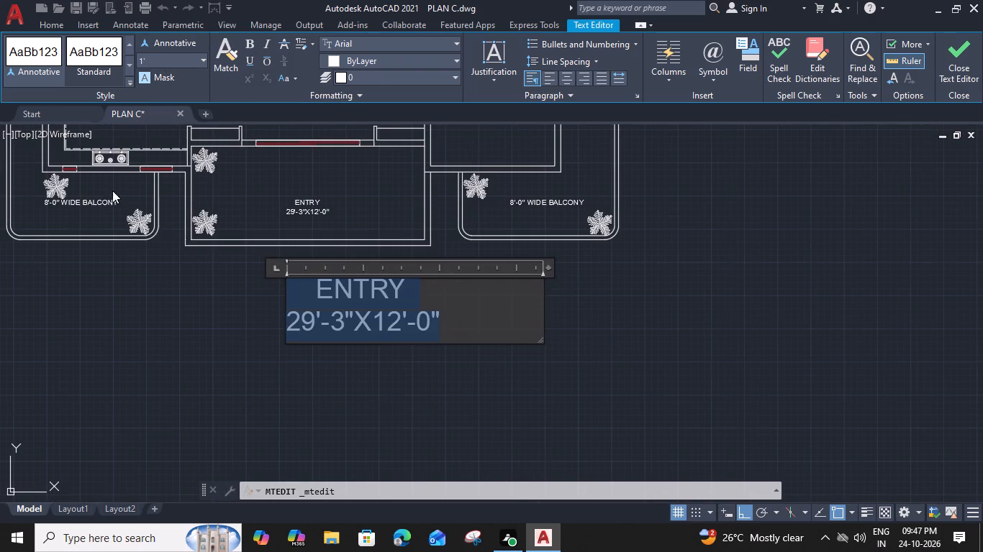
key("h")
key("o")
key("u")
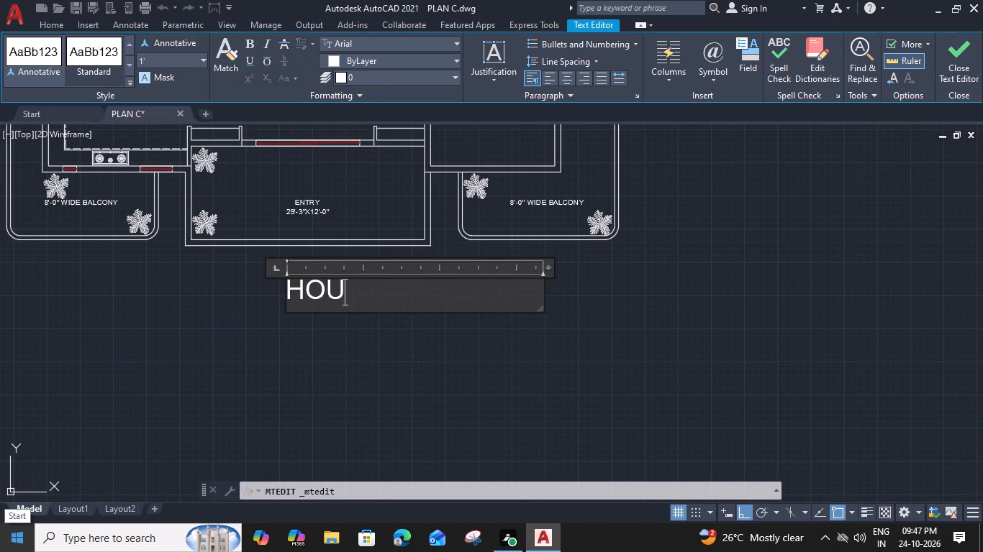
key("s")
key("e")
key("space")
type("PLAN")
key("space")
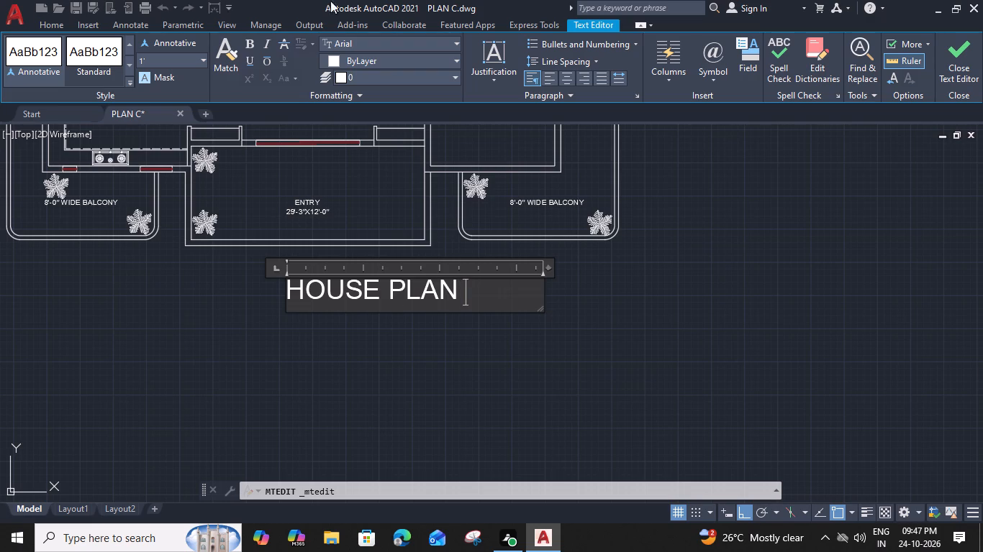
key("Return")
left_click(368, 399)
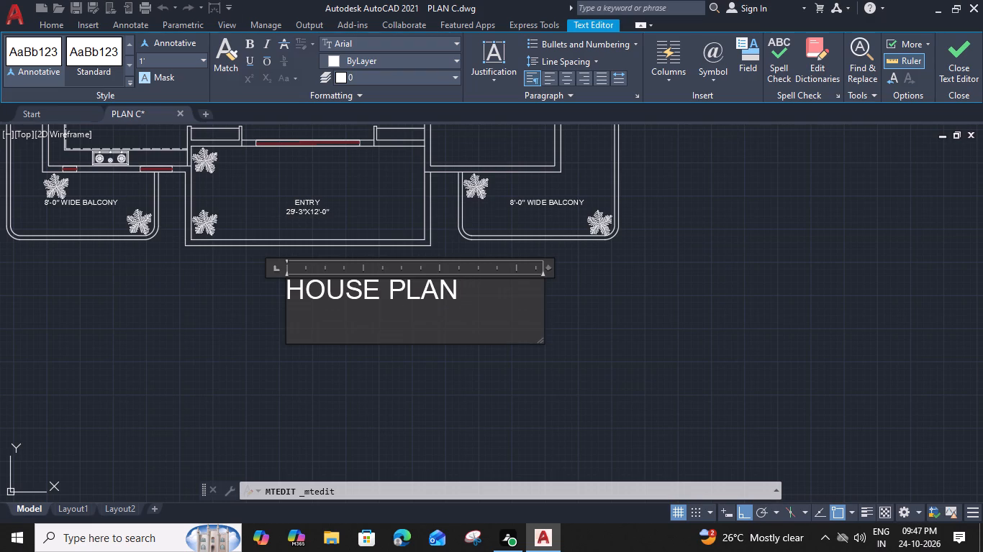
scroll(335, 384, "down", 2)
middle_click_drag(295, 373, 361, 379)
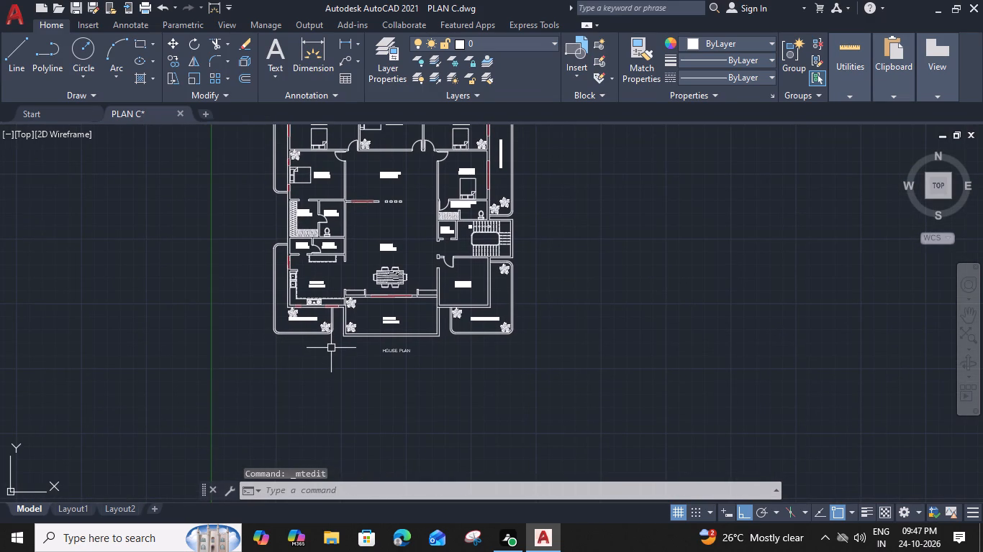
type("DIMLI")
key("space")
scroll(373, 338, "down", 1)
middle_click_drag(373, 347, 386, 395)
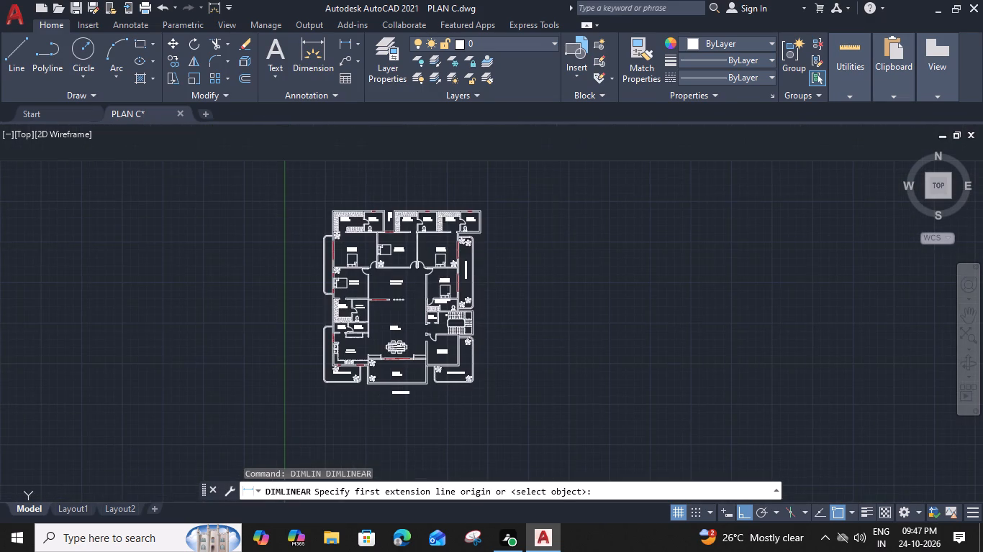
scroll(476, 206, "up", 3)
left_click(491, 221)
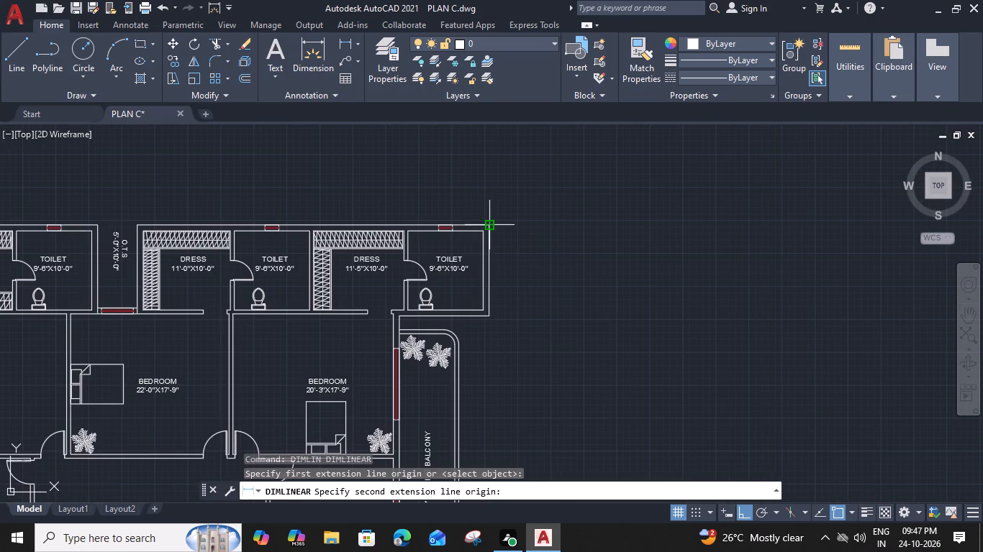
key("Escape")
Draw a vertical line from the northeast toilet's outer lower corner down past the drawing room balcony, ending below the entry's front wall.
type("L")
key("space")
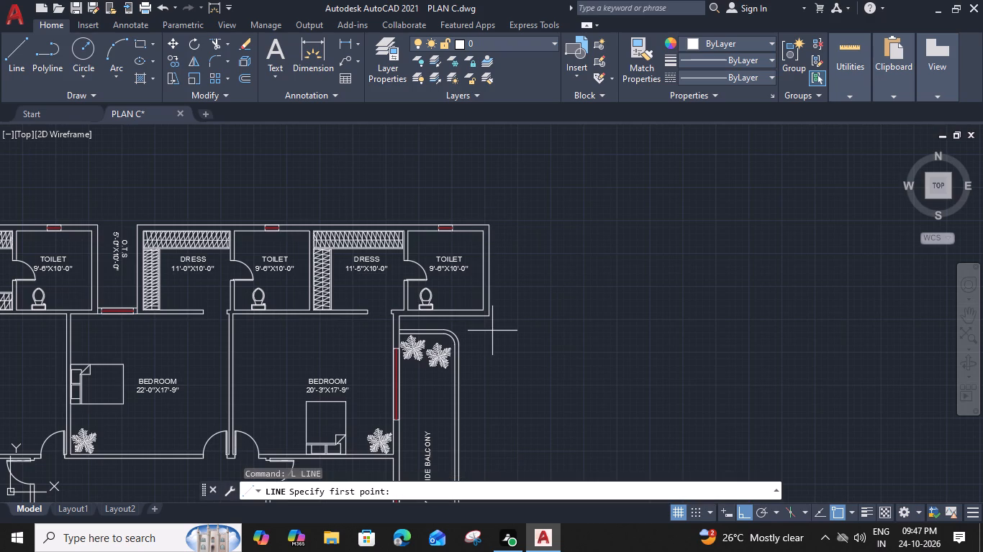
left_click(489, 316)
middle_click_drag(494, 411, 476, 198)
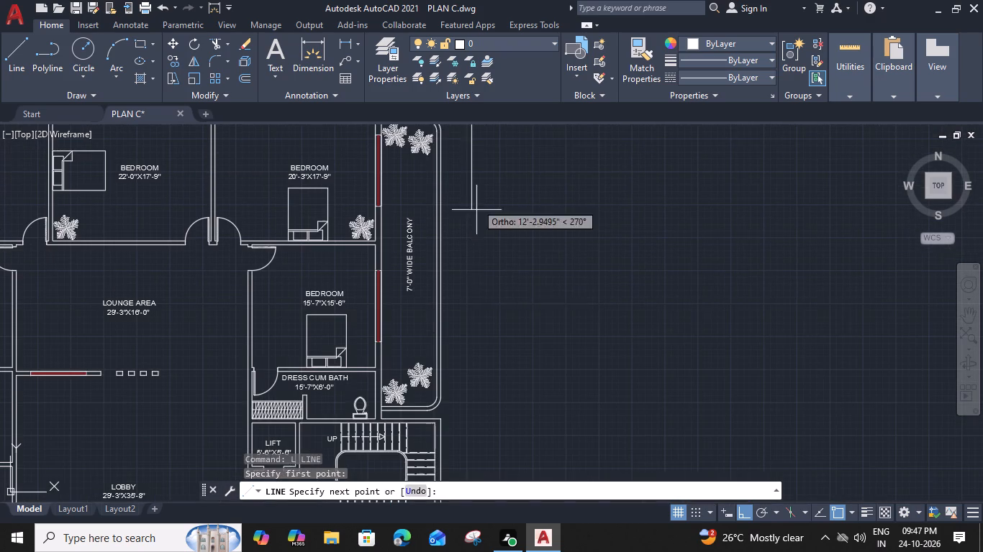
middle_click_drag(476, 395, 453, 175)
middle_click_drag(445, 446, 440, 267)
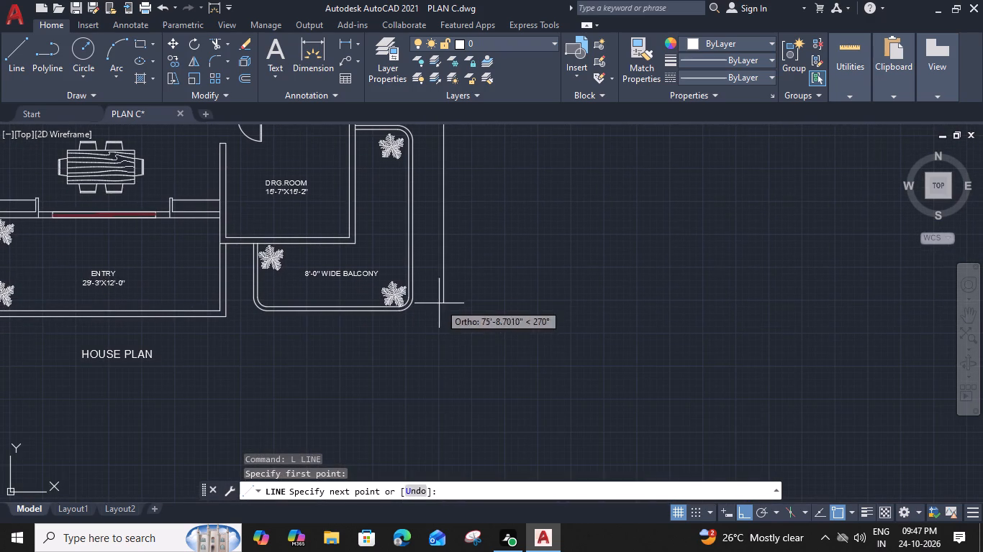
left_click(442, 346)
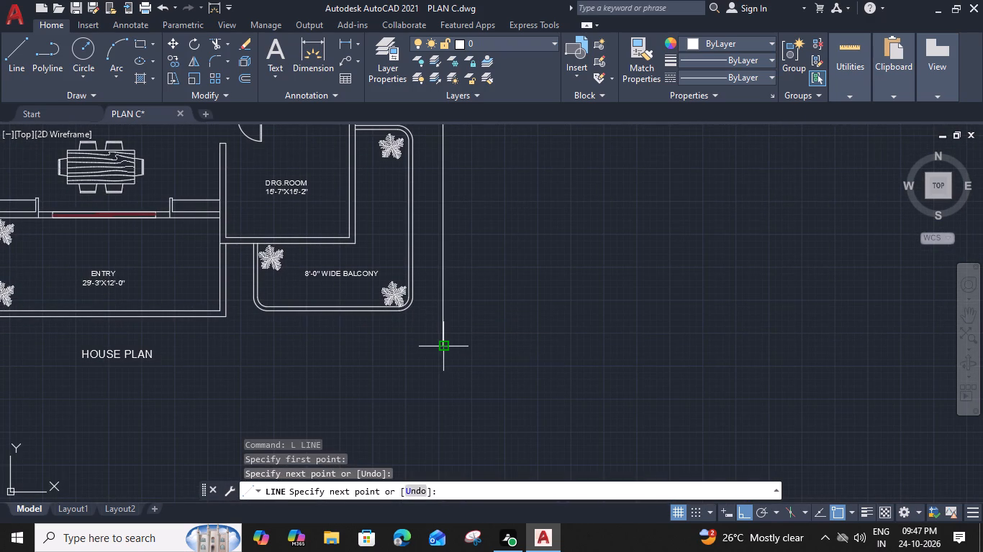
key("Escape")
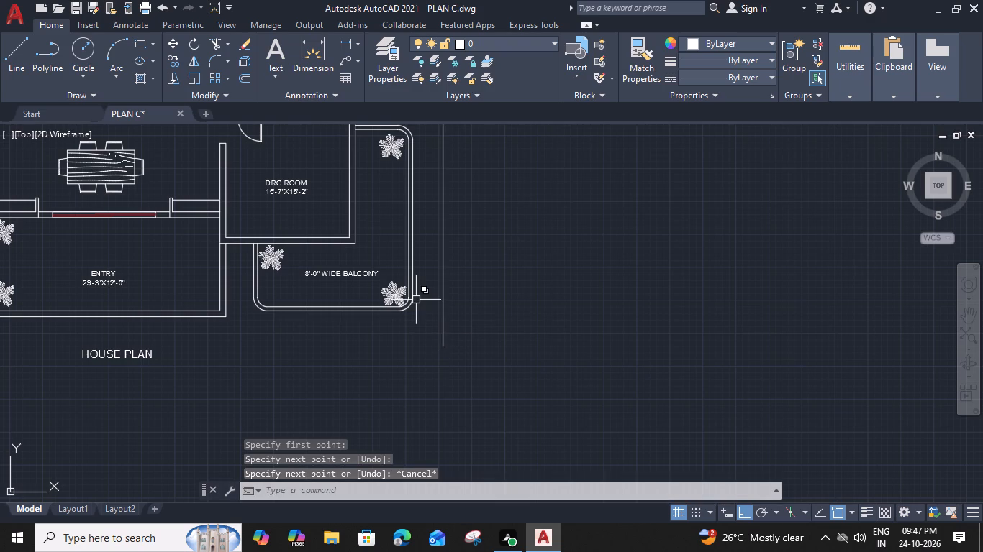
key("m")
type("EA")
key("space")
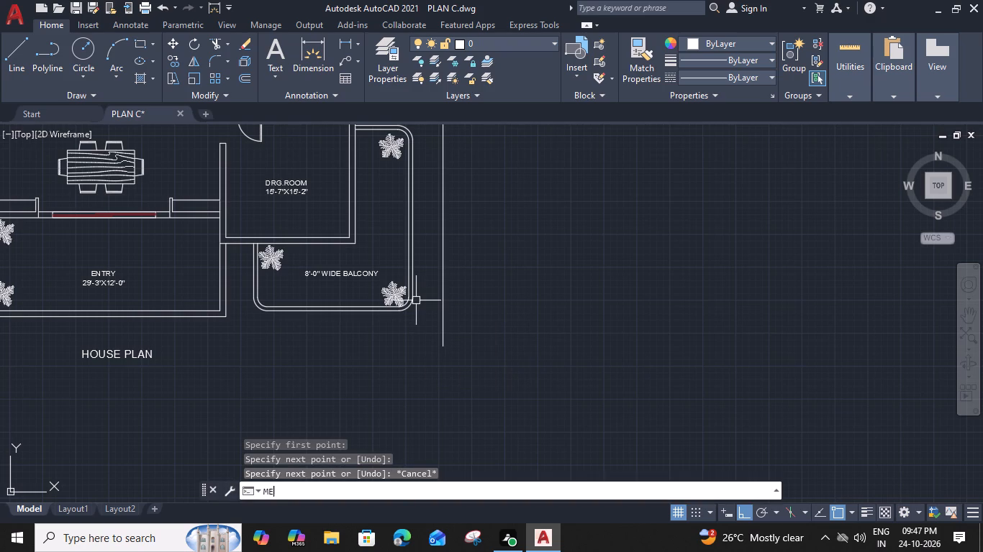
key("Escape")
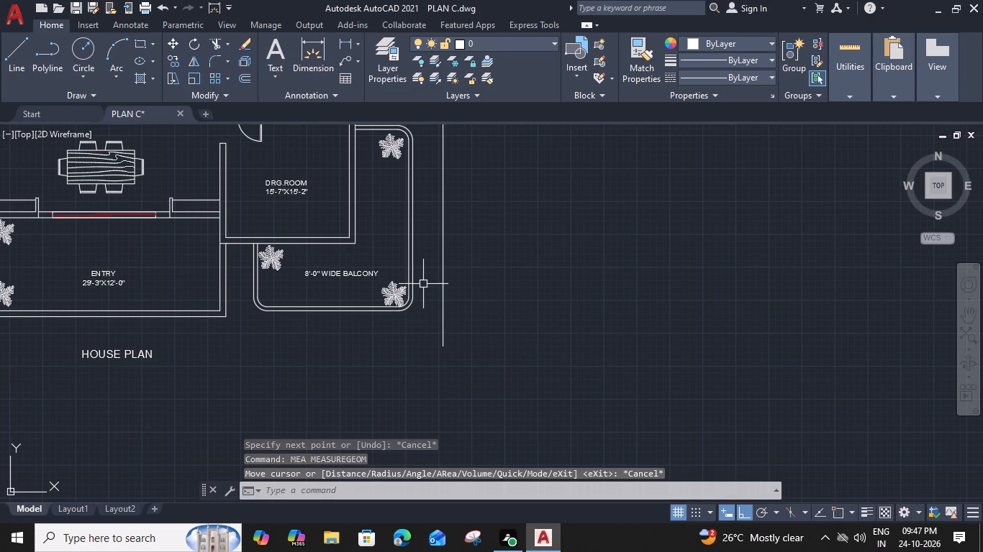
Offset the entry's outer front wall line 3' outward, toward the HOUSE PLAN title.
middle_click_drag(248, 338, 422, 323)
left_click(386, 301)
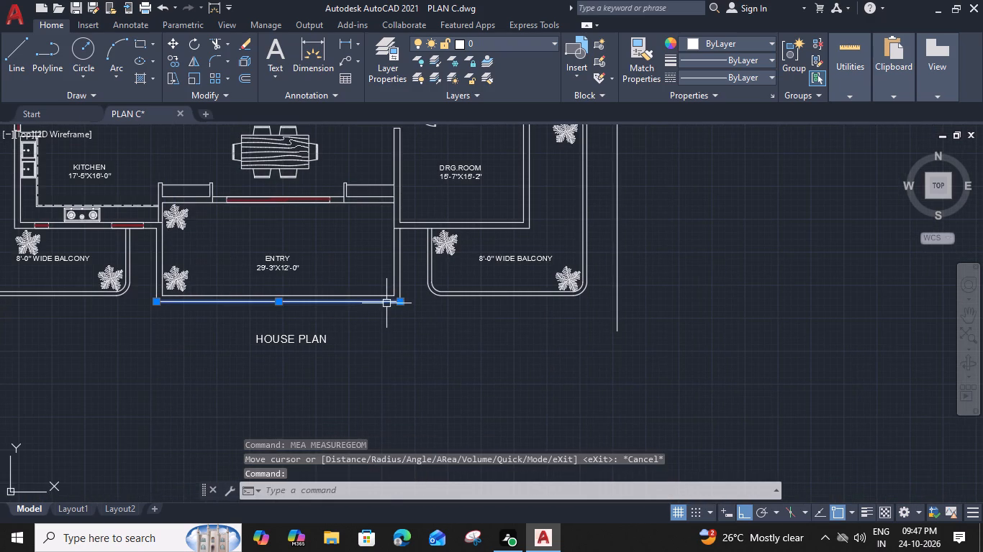
type("O 3'")
key("space")
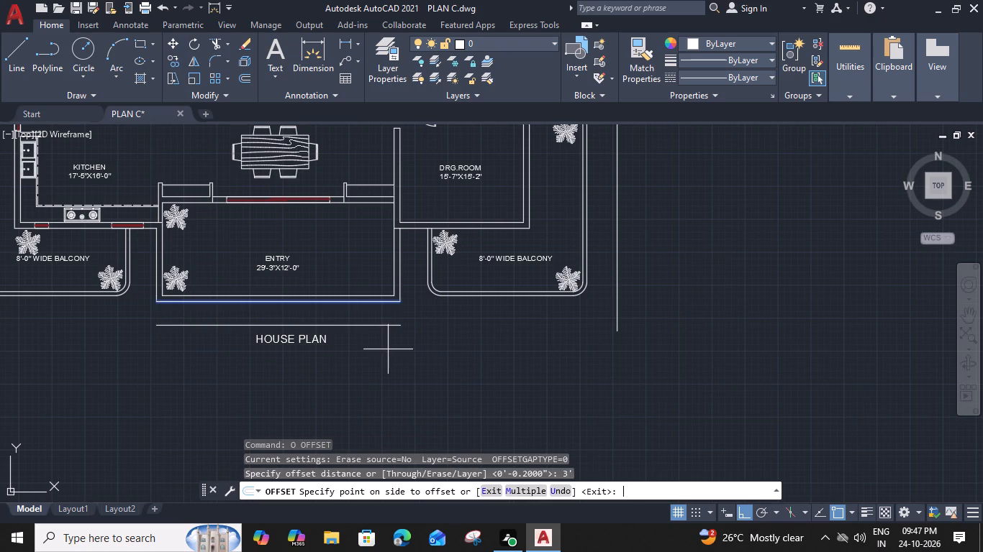
left_click(390, 369)
key("grave")
key("Escape")
Extend the offset line east to the long vertical line, and trim the vertical line's excess below their intersection.
type("EX")
key("space")
left_click(381, 326)
key("Escape")
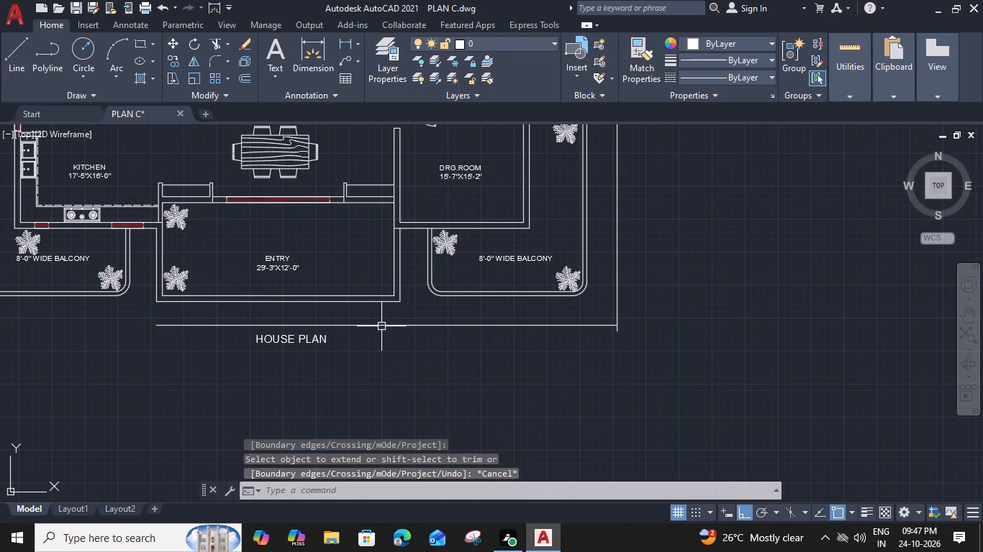
key("r")
key("Escape")
type("TR")
key("space")
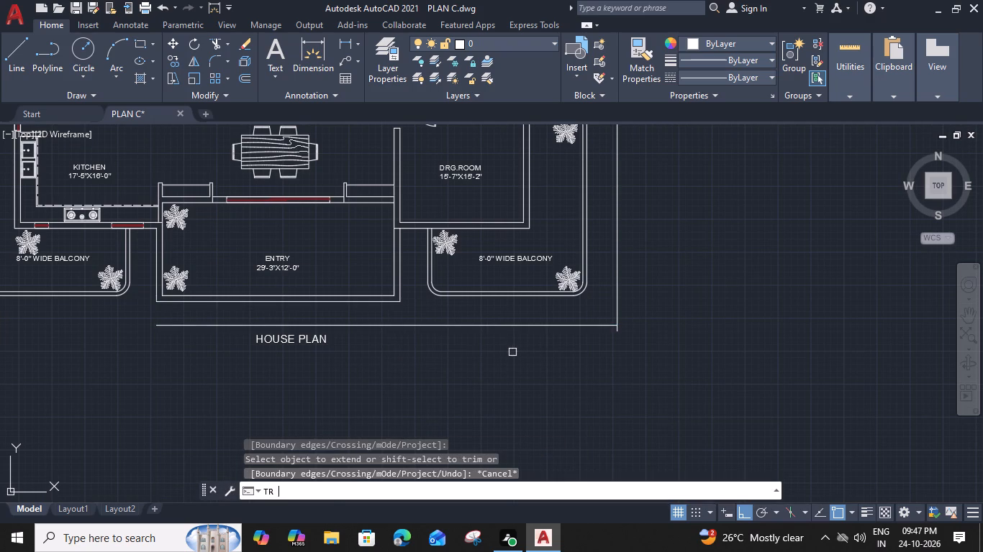
left_click(617, 333)
key("Escape")
Offset the outer edge line of the west balcony beside the bedrooms 1' outward, away from the building.
middle_click_drag(165, 380, 282, 369)
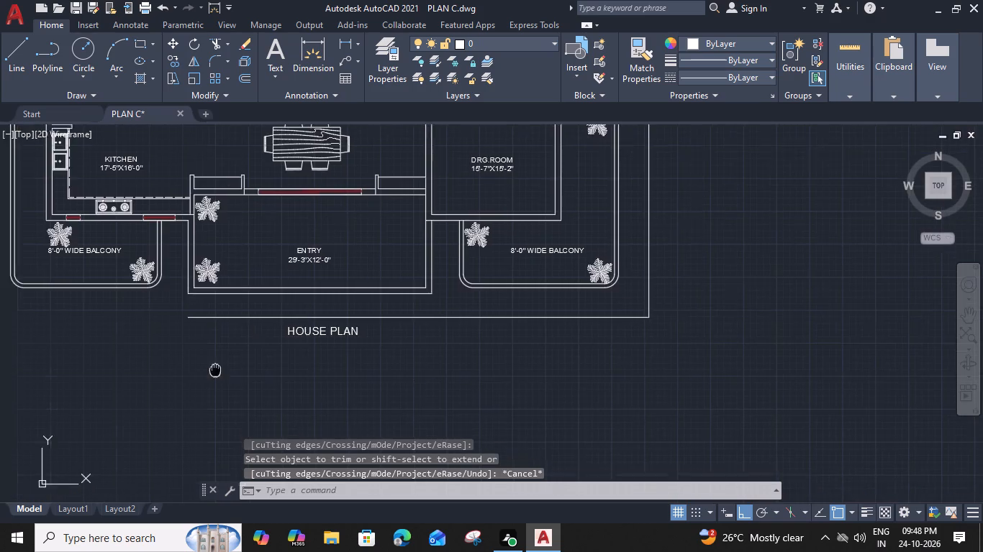
middle_click_drag(282, 369, 499, 380)
scroll(345, 357, "down", 1)
middle_click_drag(302, 346, 421, 472)
scroll(416, 325, "down", 1)
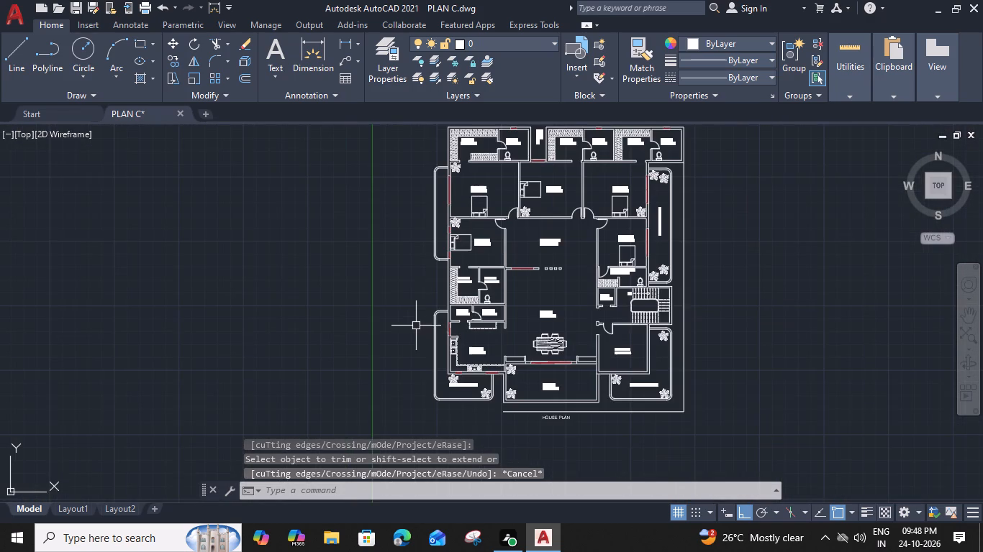
middle_click_drag(412, 293, 425, 310)
scroll(435, 211, "up", 2)
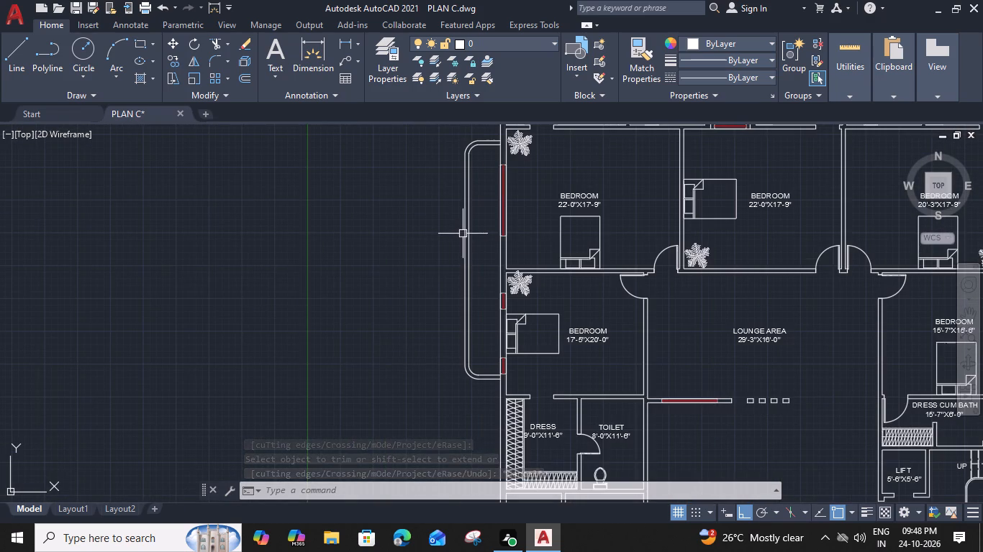
left_click(463, 234)
type("O 1")
type("'")
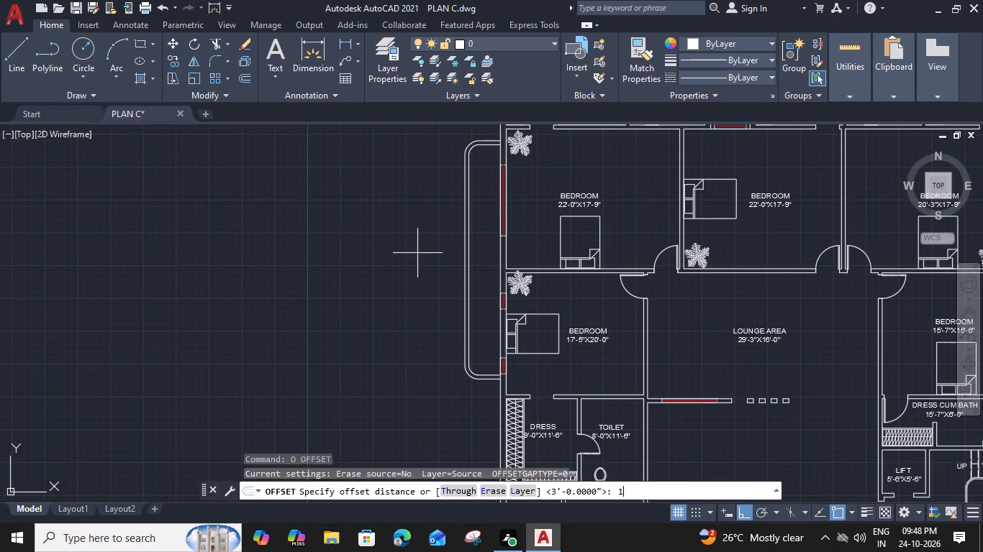
key("space")
left_click(408, 261)
key("Escape")
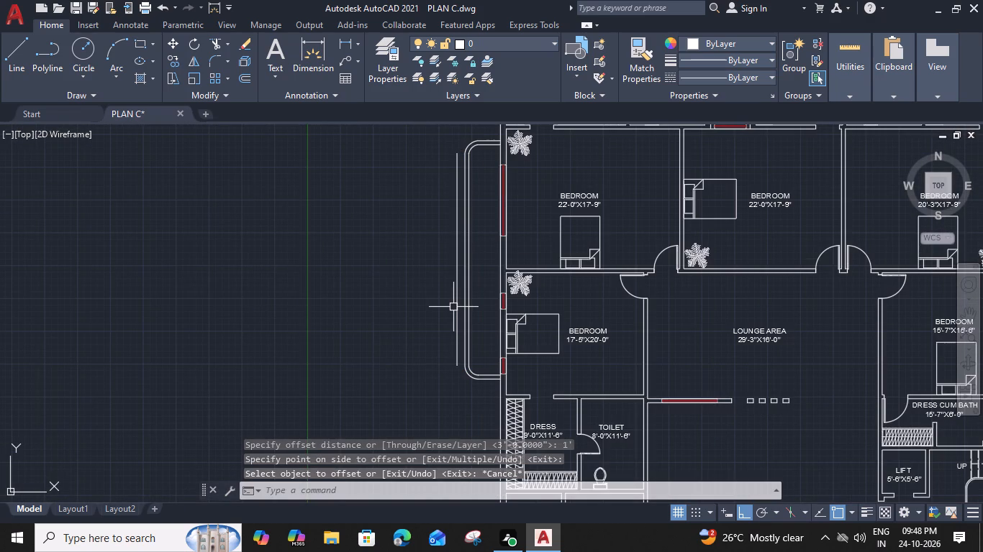
Fillet the new west line with the horizontal line above the HOUSE PLAN title into a sharp southwest corner.
left_click(455, 307)
middle_click_drag(431, 377, 415, 181)
scroll(419, 195, "down", 3)
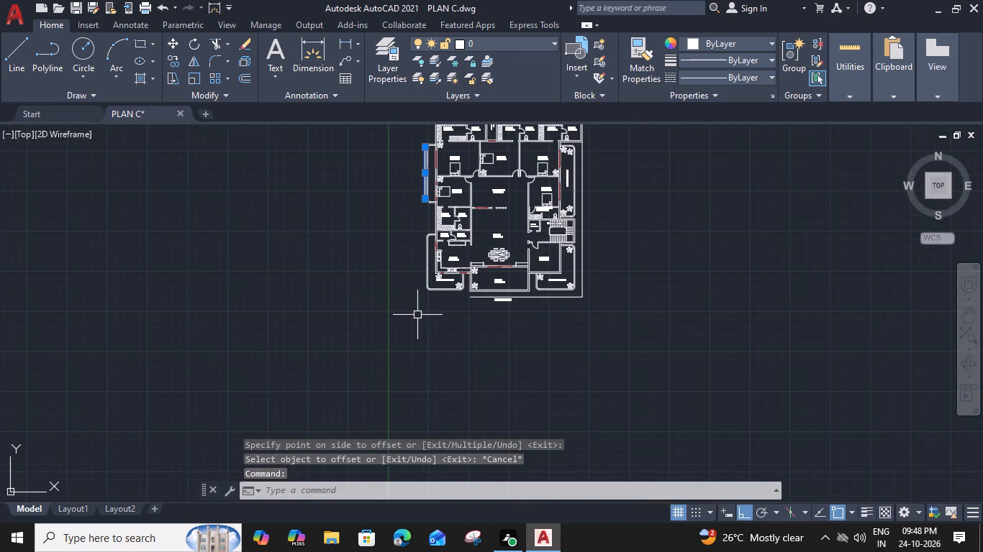
key("Escape")
type("F")
key("space")
scroll(458, 305, "up", 2)
left_click(504, 282)
scroll(504, 283, "down", 3)
scroll(454, 216, "up", 5)
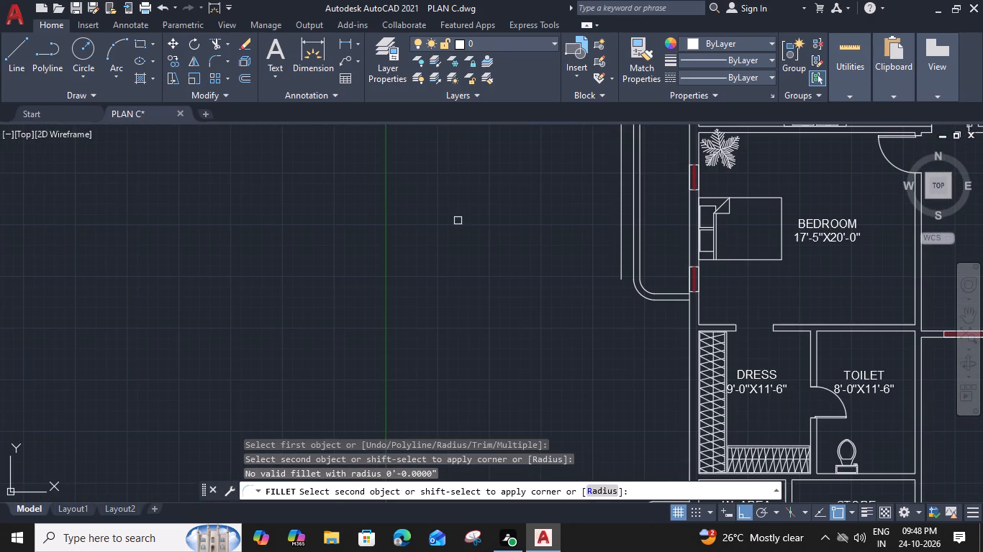
left_click(620, 262)
scroll(620, 262, "down", 3)
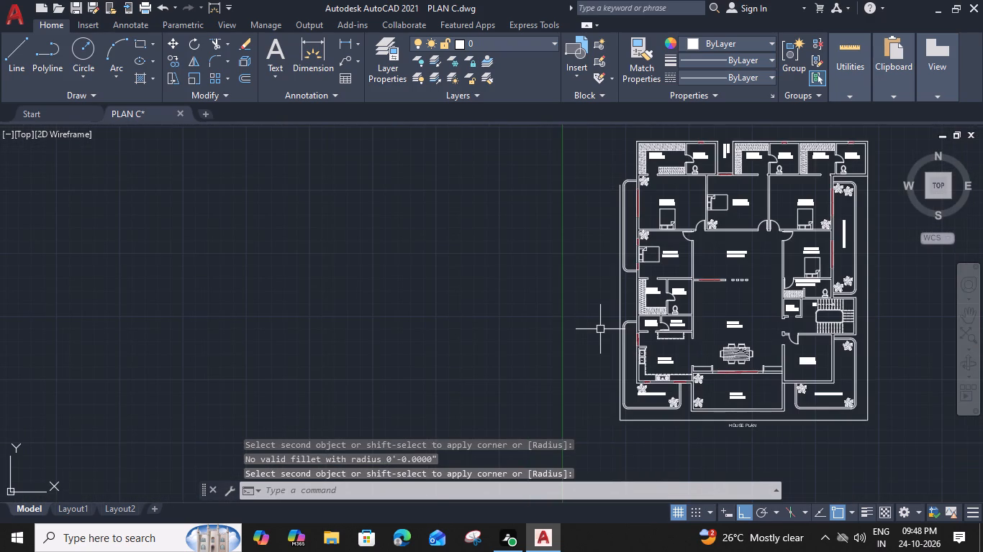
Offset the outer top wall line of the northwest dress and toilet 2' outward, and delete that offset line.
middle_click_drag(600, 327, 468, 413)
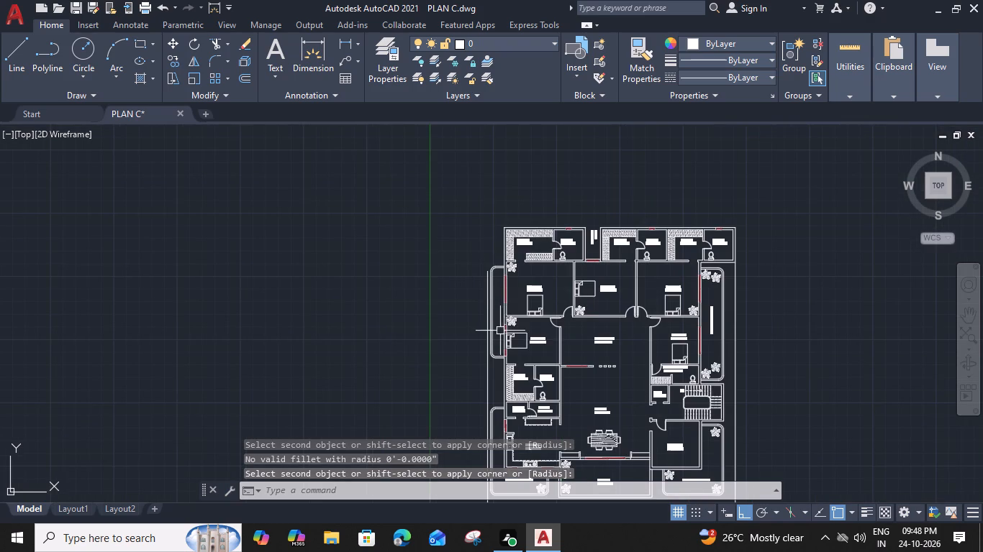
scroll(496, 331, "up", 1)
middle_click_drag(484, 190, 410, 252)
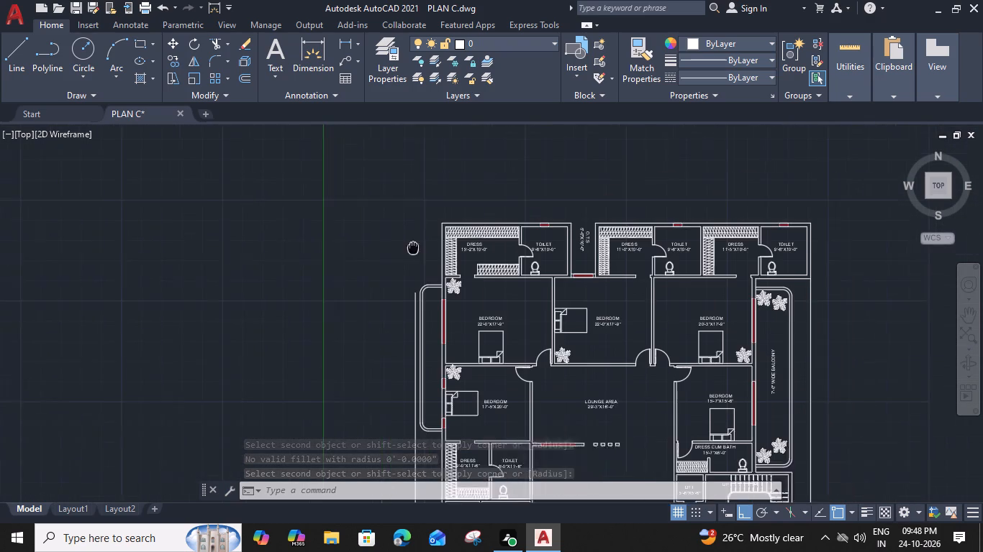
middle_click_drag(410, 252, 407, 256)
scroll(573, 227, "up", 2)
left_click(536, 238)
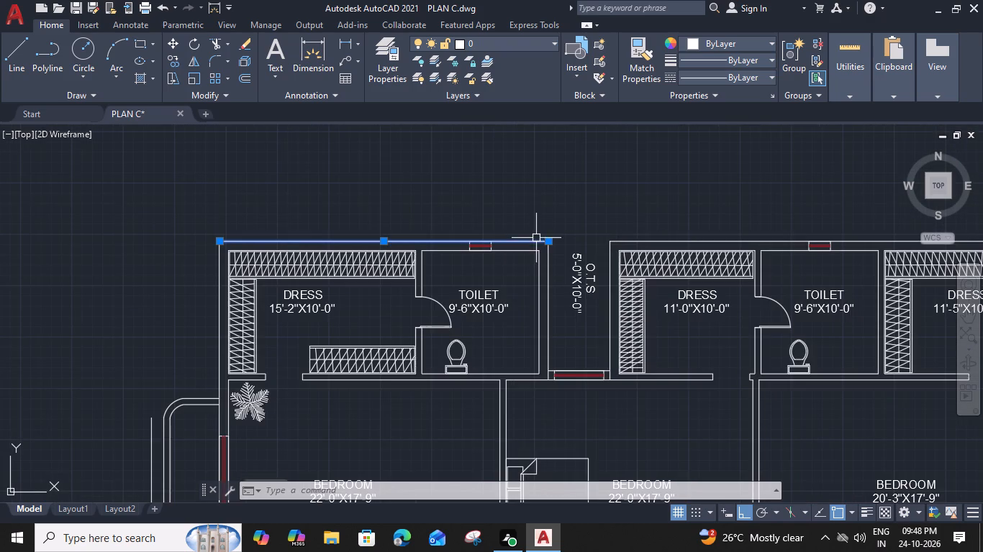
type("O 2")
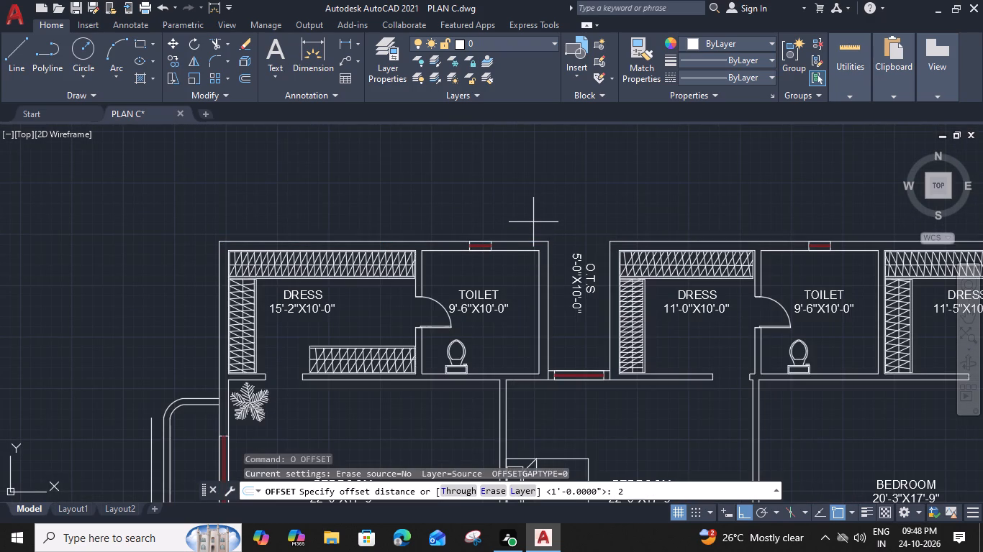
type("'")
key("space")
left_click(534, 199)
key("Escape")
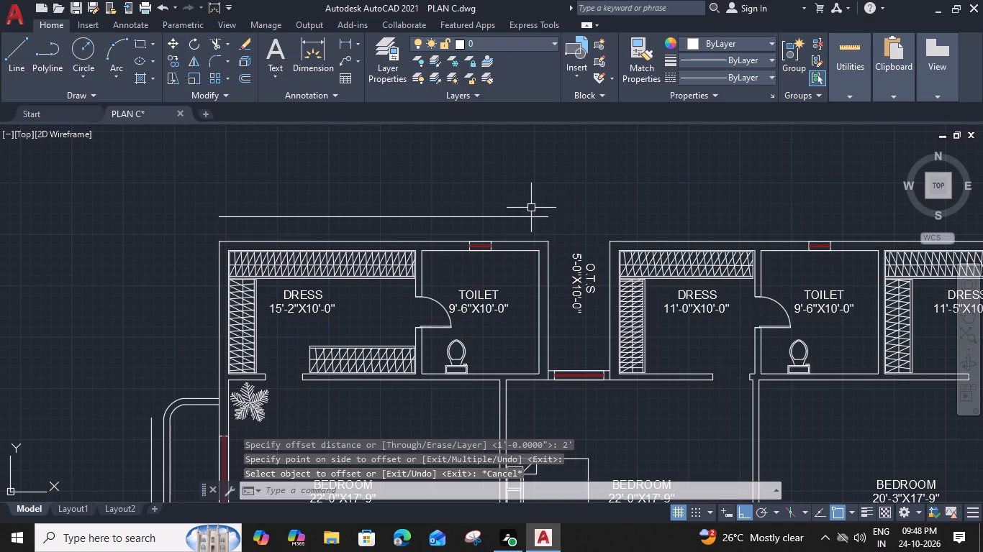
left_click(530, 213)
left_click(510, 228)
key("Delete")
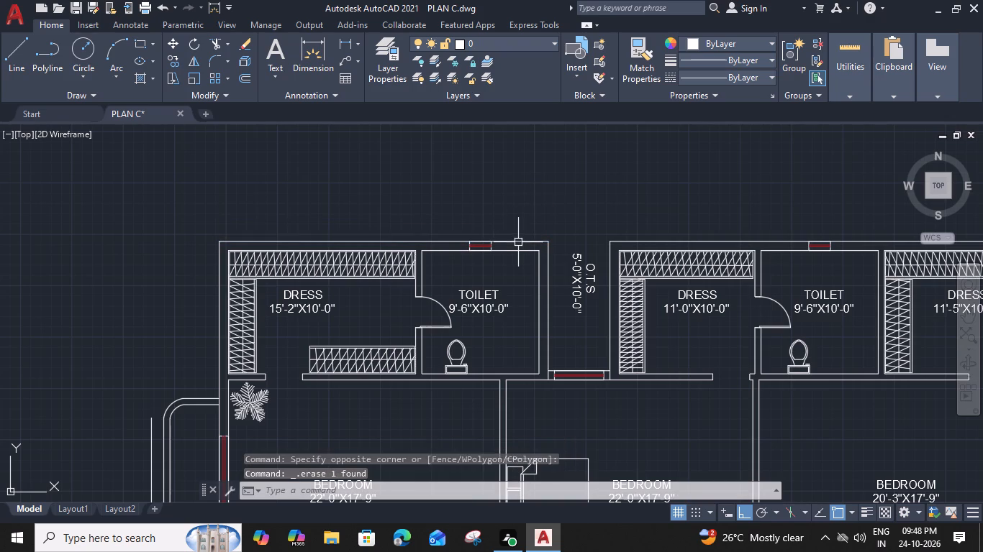
Offset the outer top wall line of the northwest dress and toilet 1' outward.
left_click(520, 243)
type("O 1'")
key("space")
left_click(517, 201)
key("Escape")
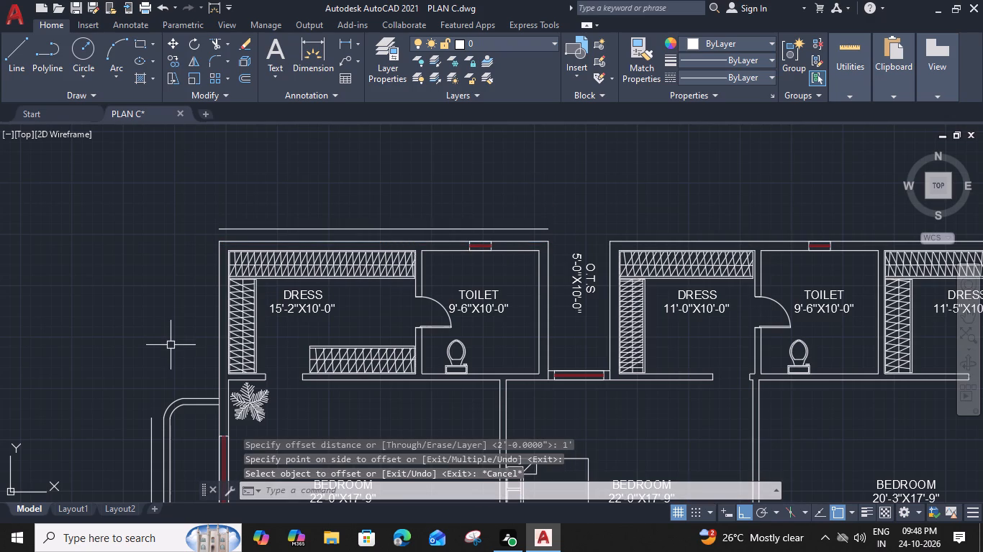
Fillet the west reference line with the new top offset line into a sharp northwest corner.
type("F")
key("space")
left_click(149, 433)
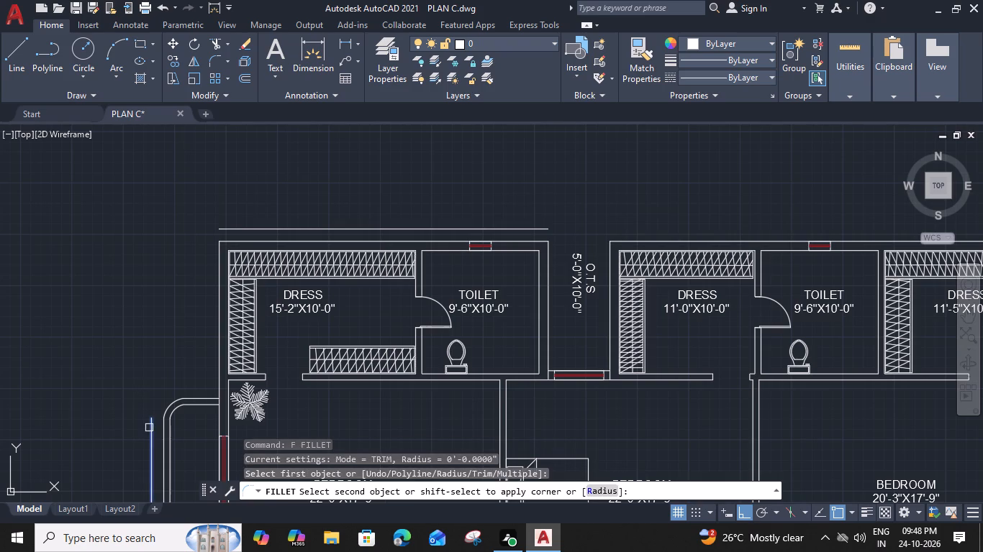
left_click(283, 229)
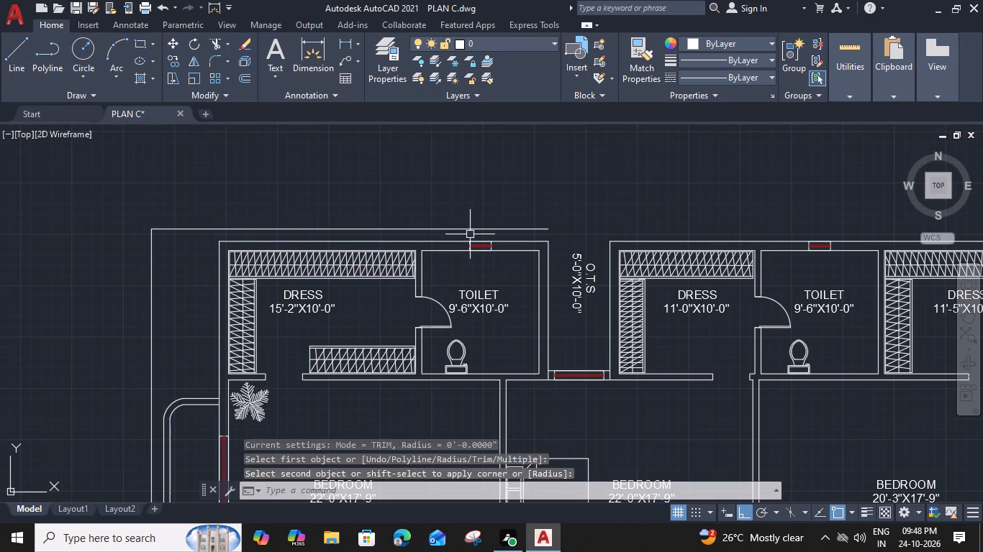
Fillet the northeast toilet's outer east wall line with the top reference line into a sharp northeast corner.
middle_click_drag(435, 235, 323, 258)
scroll(522, 238, "down", 2)
middle_click_drag(560, 275, 407, 288)
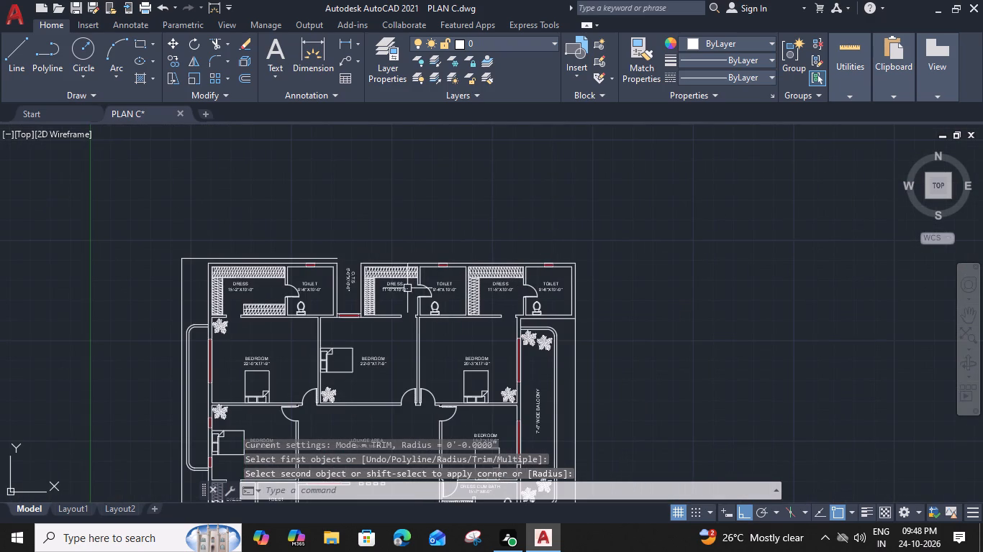
scroll(576, 269, "up", 2)
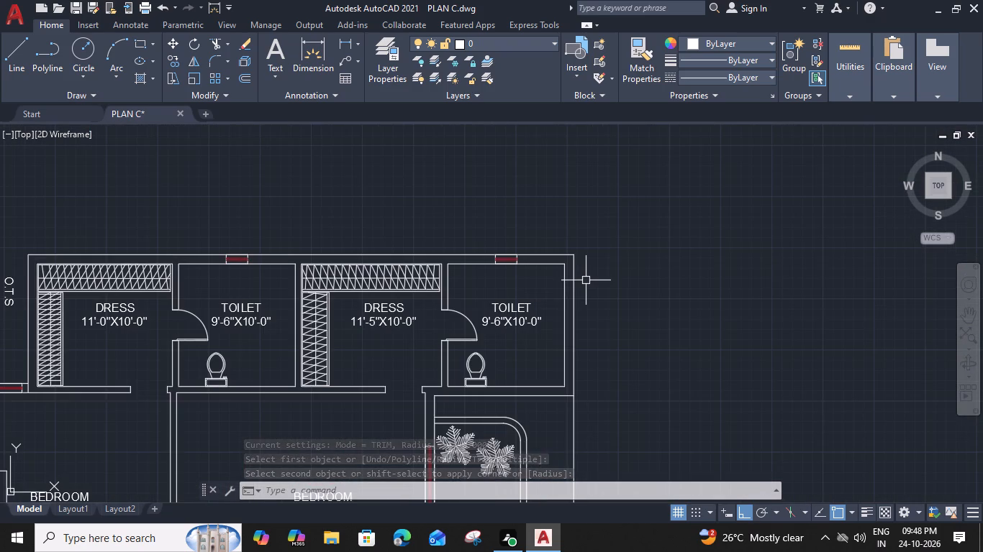
key("f")
key("space")
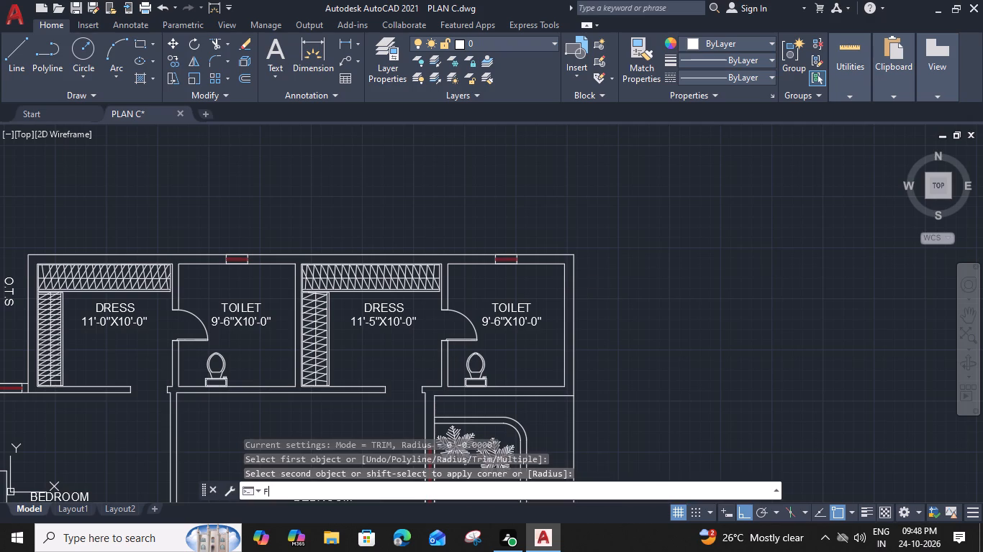
left_click(572, 272)
middle_click_drag(432, 286, 683, 294)
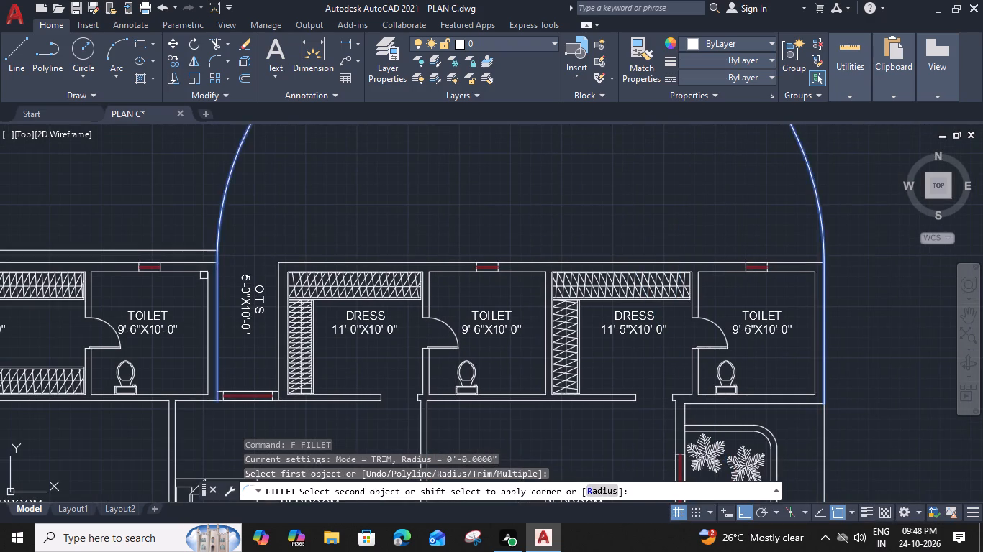
left_click(200, 249)
key("Escape")
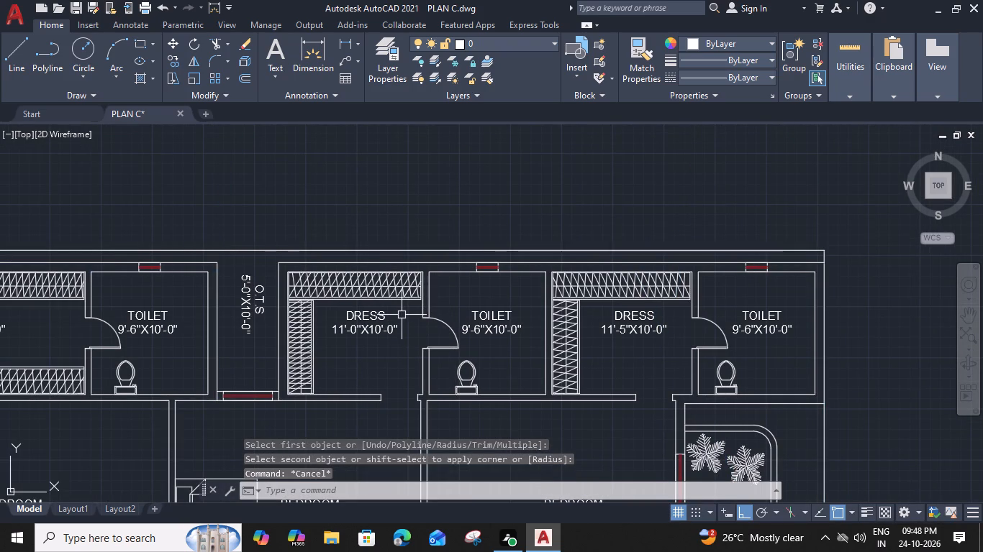
Add a linear dimension to the top reference line, placing it just above the line.
key("d")
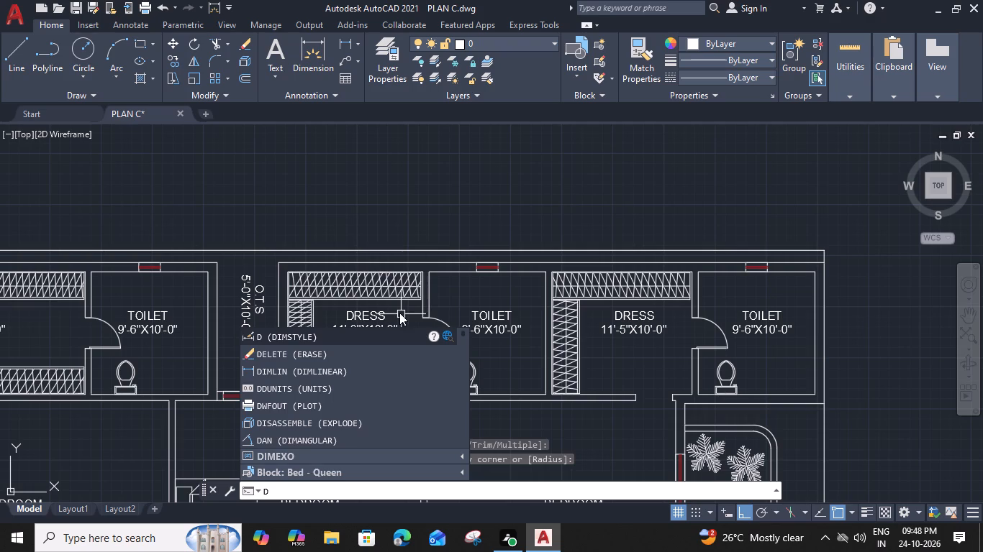
type("IMLI")
key("space")
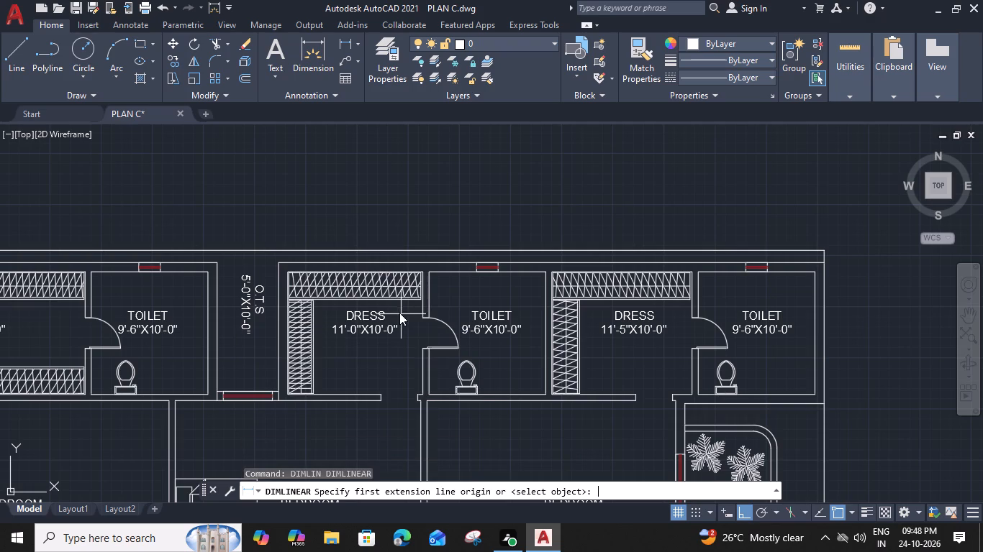
key("space")
left_click(392, 249)
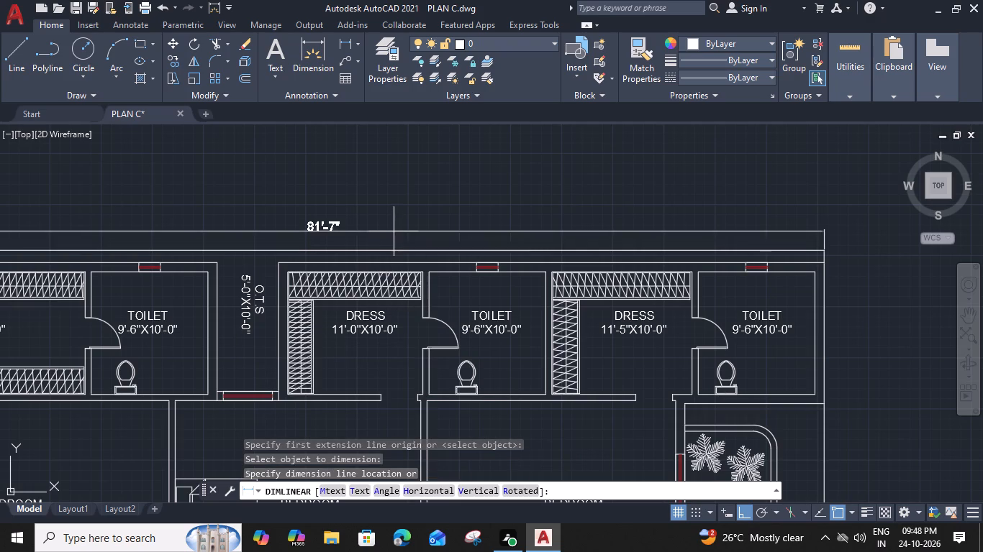
left_click(394, 231)
Add a vertical linear dimension to the long east reference line, placing it just outside the line.
scroll(395, 234, "down", 2)
middle_click_drag(388, 325, 398, 261)
key("space")
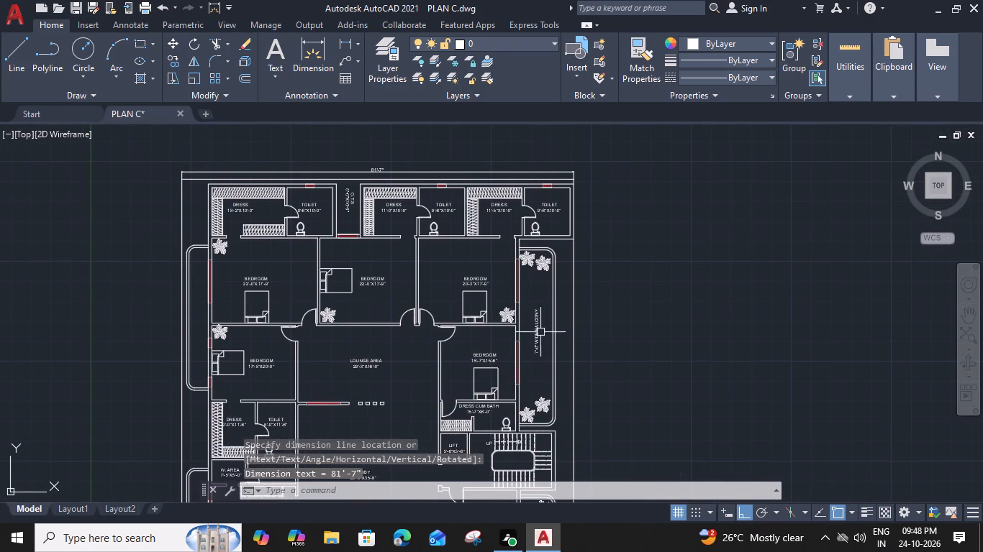
key("space")
left_click(575, 361)
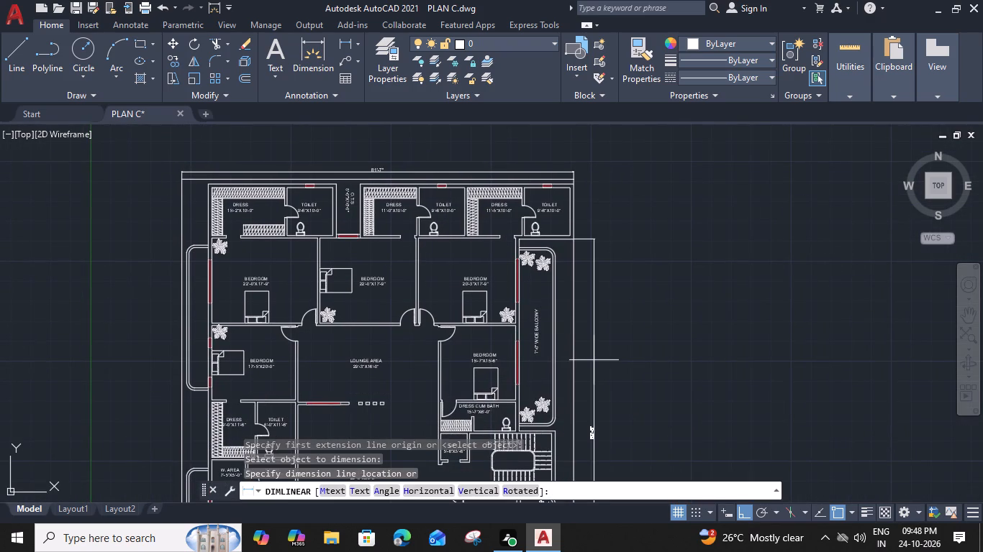
left_click(594, 360)
Stretch the east dimension's upper extension origin up to the northeast corner of the outer reference lines.
scroll(589, 234, "up", 1)
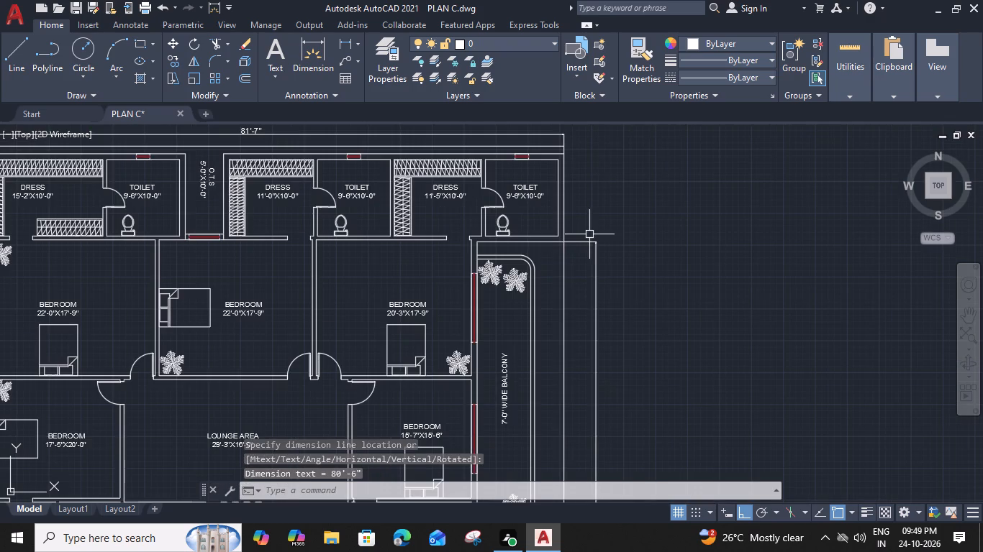
left_click(594, 241)
left_click(594, 240)
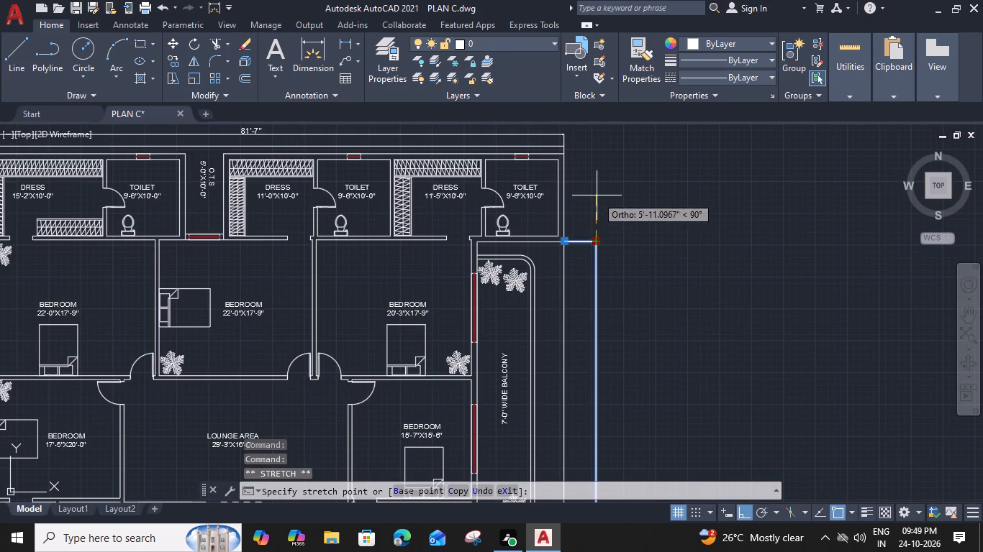
left_click(597, 195)
left_click(566, 241)
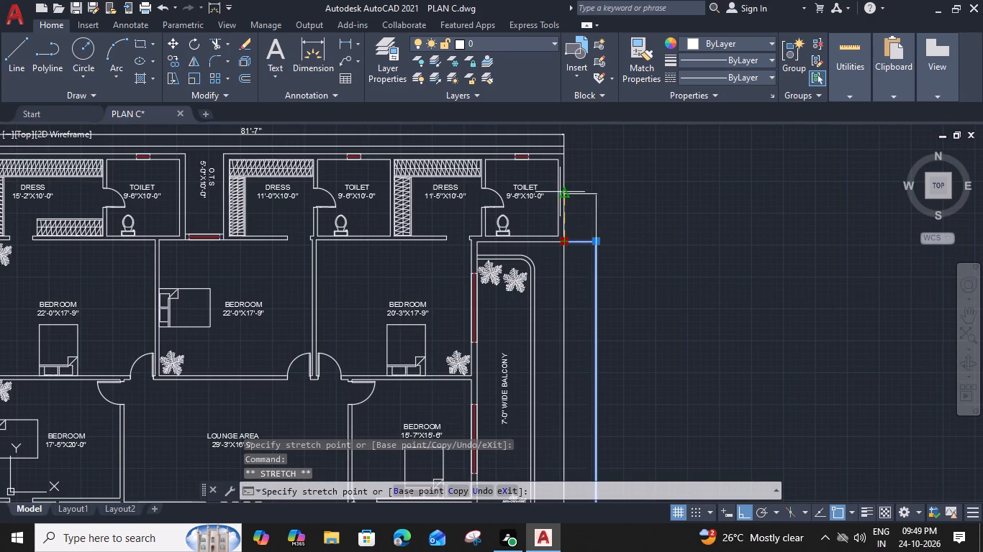
left_click(563, 153)
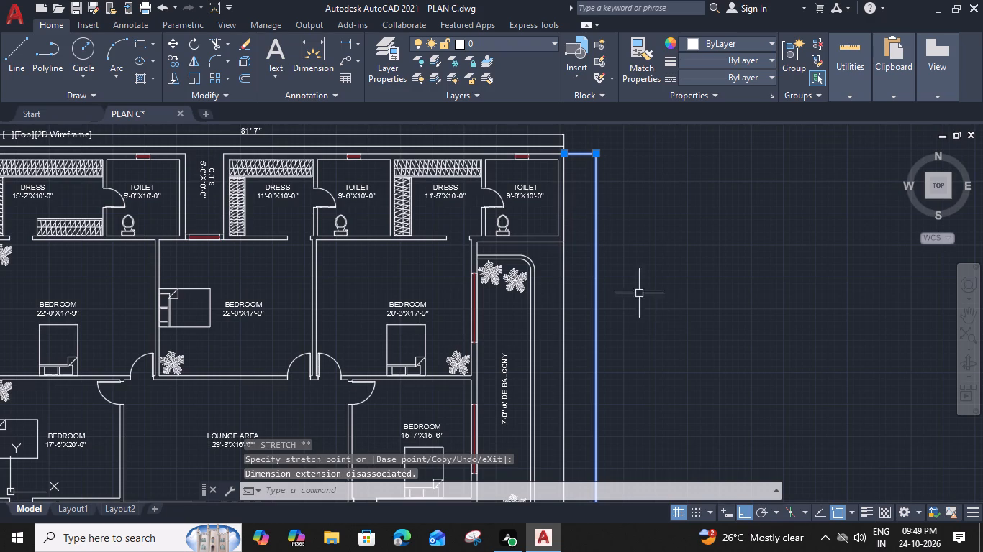
scroll(550, 145, "up", 2)
left_click(585, 168)
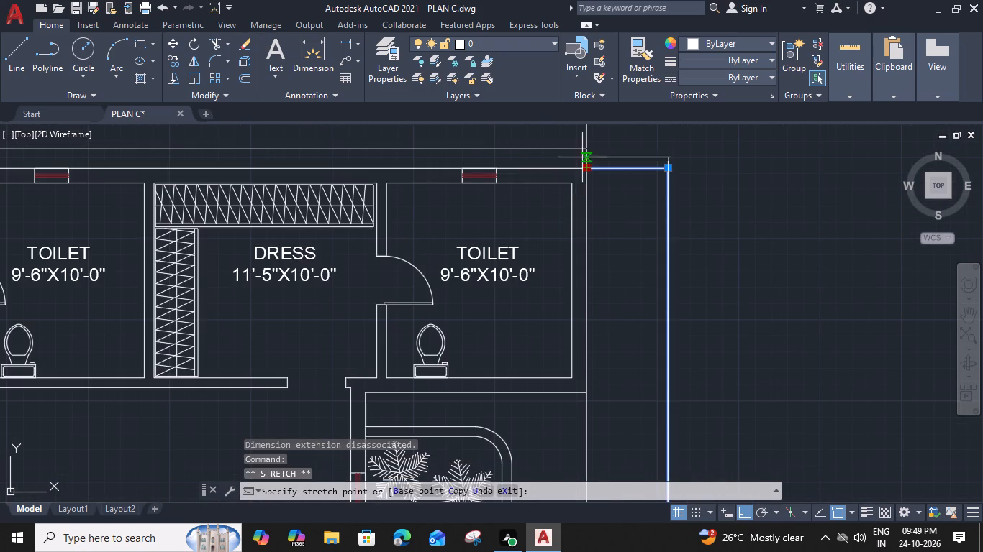
left_click(584, 147)
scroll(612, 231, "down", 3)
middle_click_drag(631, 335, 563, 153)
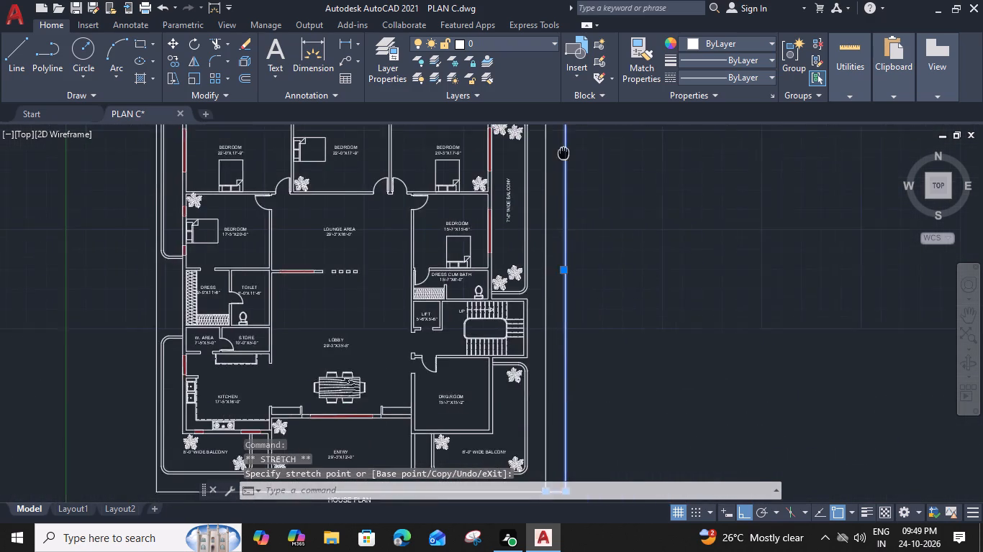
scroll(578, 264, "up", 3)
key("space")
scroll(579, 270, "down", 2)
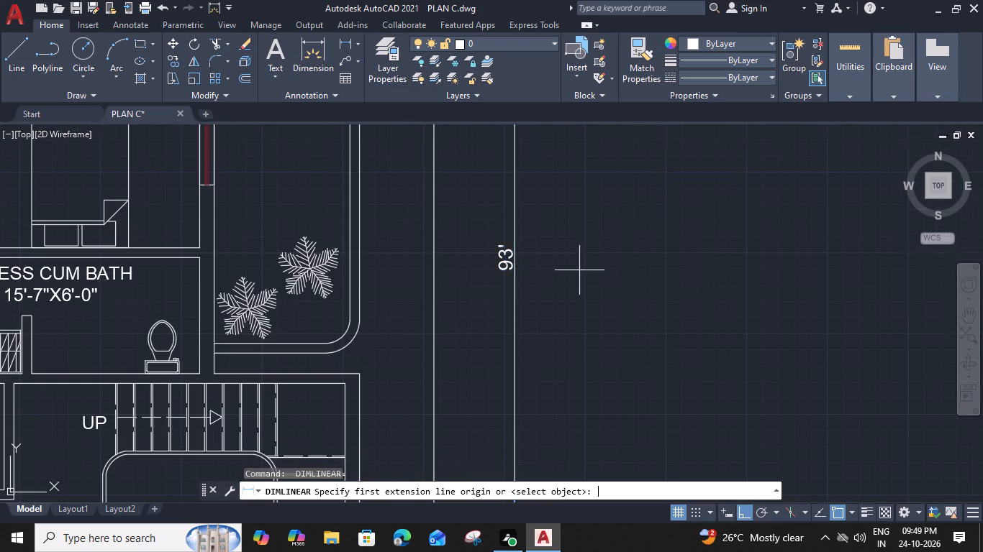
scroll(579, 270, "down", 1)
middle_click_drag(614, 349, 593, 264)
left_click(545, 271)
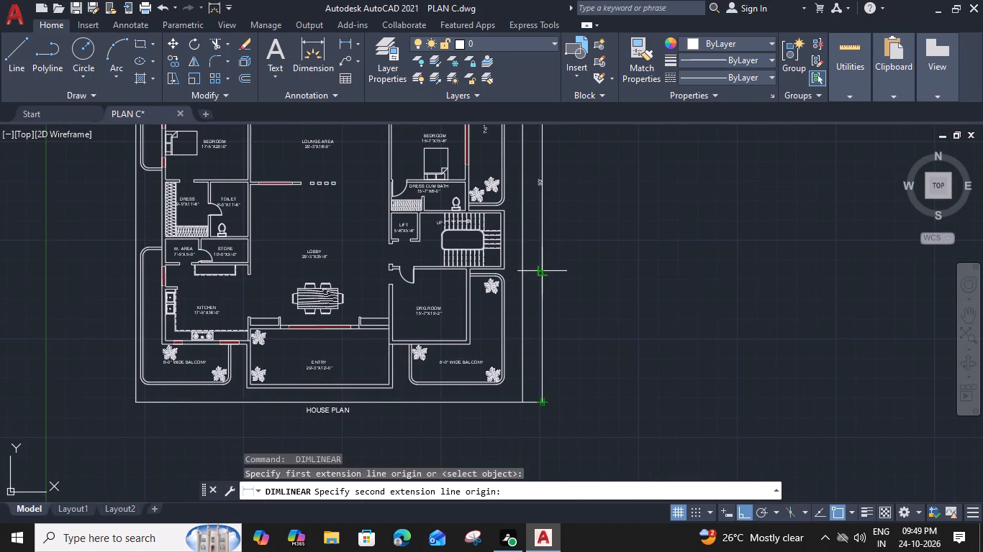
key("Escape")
Delete the vertical dimension alongside the east reference line.
left_click_drag(607, 281, 601, 284)
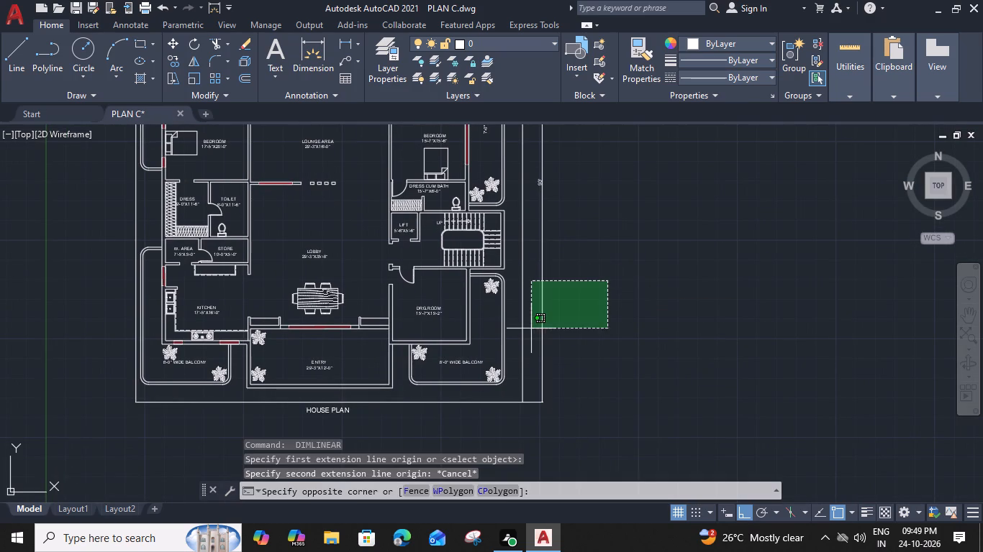
left_click(531, 328)
key("Delete")
Add a vertical linear dimension from the southeast corner up to the toilet's outer top wall line, placing it closer outside the east reference line.
key("d")
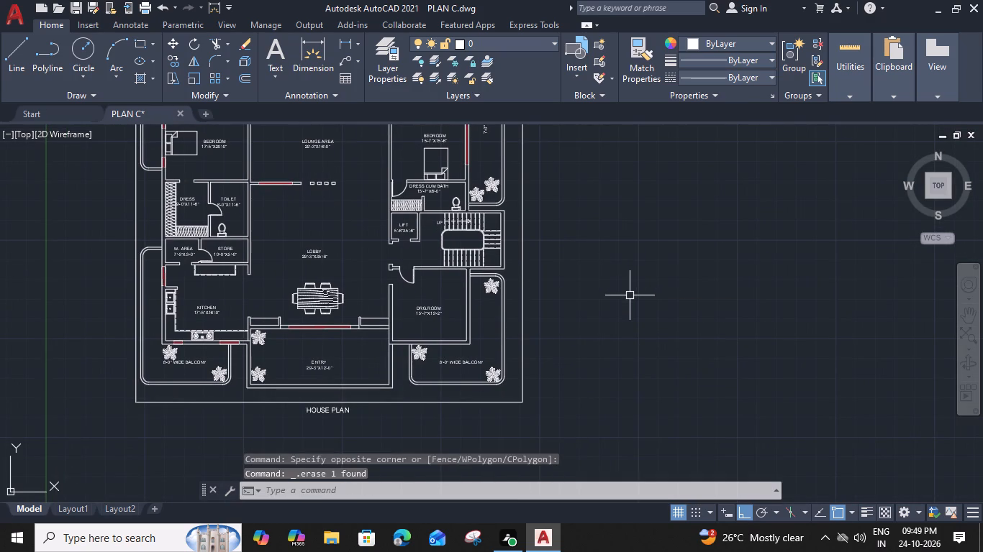
key("i")
type("MLI")
key("space")
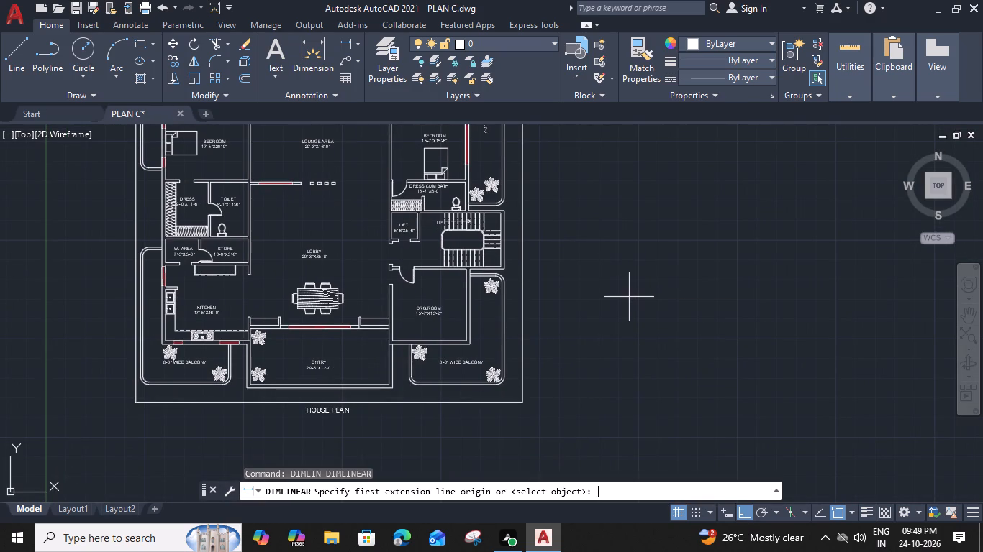
left_click(525, 400)
middle_click_drag(500, 214, 485, 444)
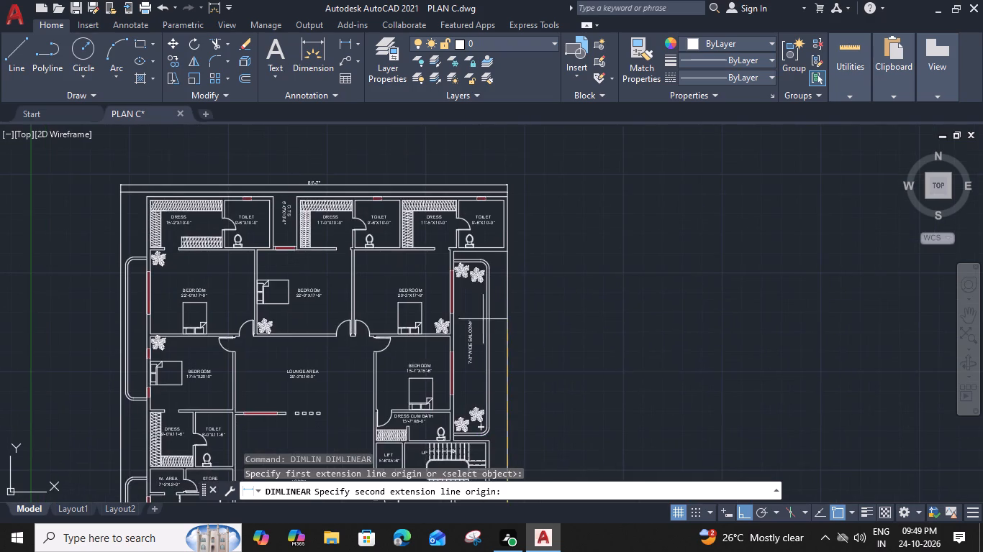
scroll(491, 183, "up", 2)
left_click(535, 216)
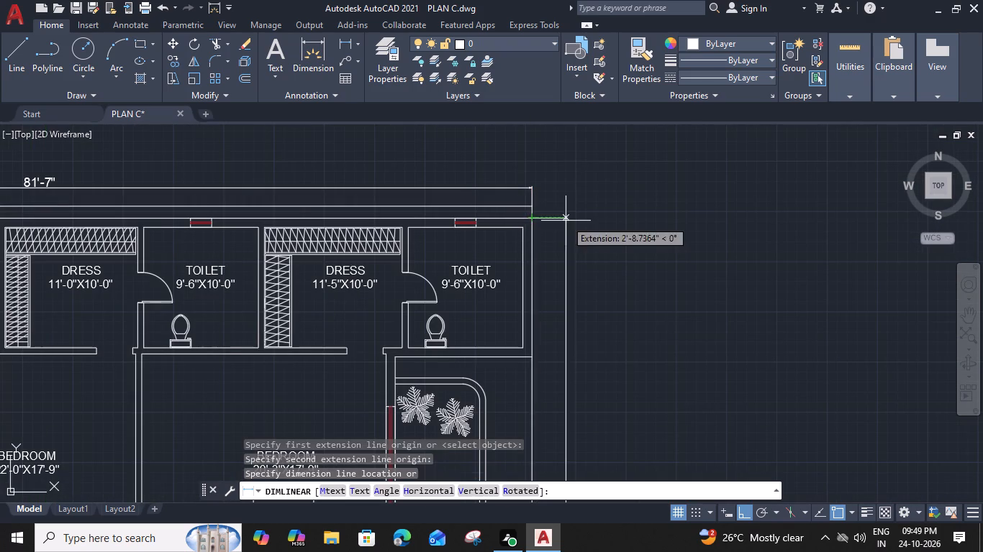
scroll(566, 221, "down", 1)
middle_click_drag(572, 247, 552, 128)
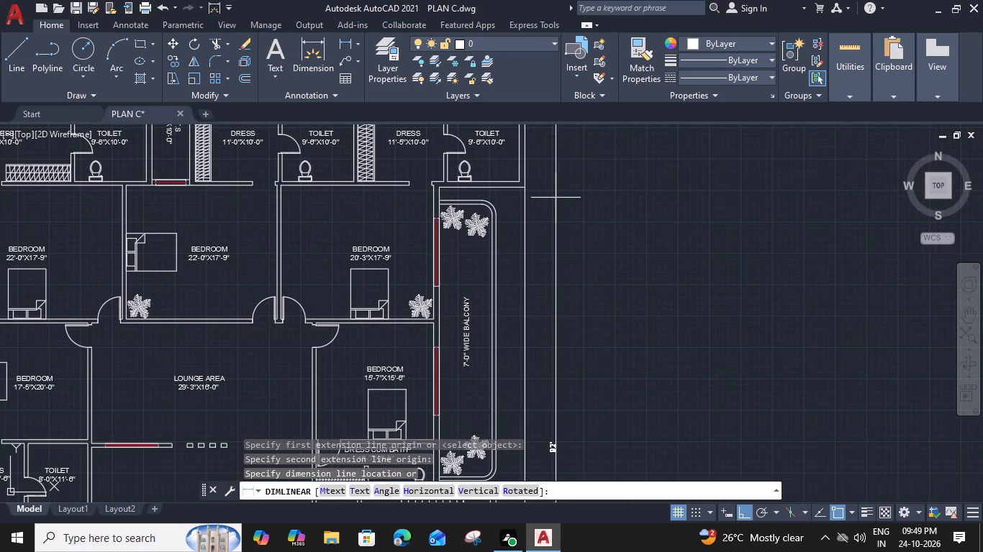
middle_click_drag(542, 301, 542, 326)
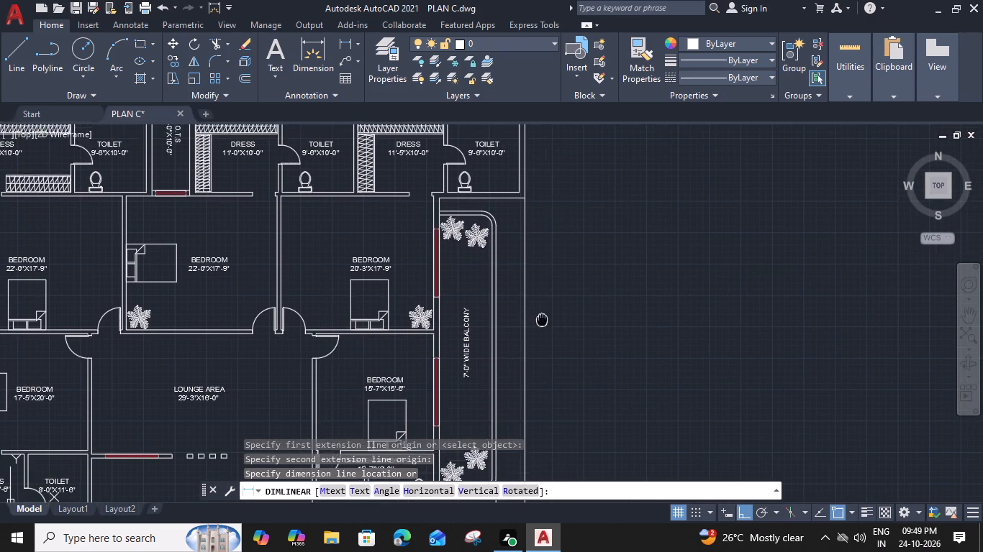
middle_click_drag(542, 326, 557, 433)
left_click(561, 413)
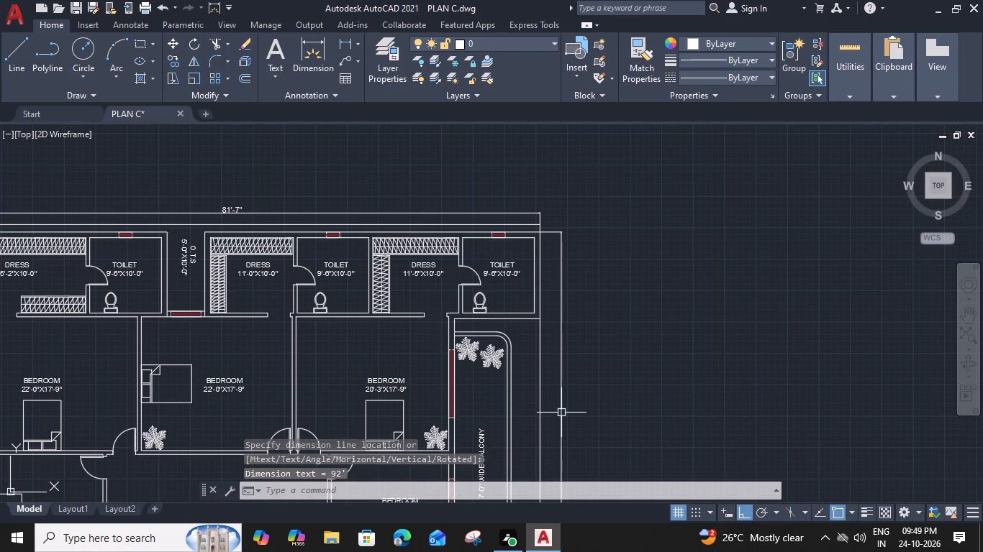
Stretch the new east dimension's upper extension origin up to the northeast corner of the outer reference lines.
scroll(543, 204, "up", 1)
middle_click_drag(574, 295, 544, 1)
middle_click_drag(541, 459, 507, 239)
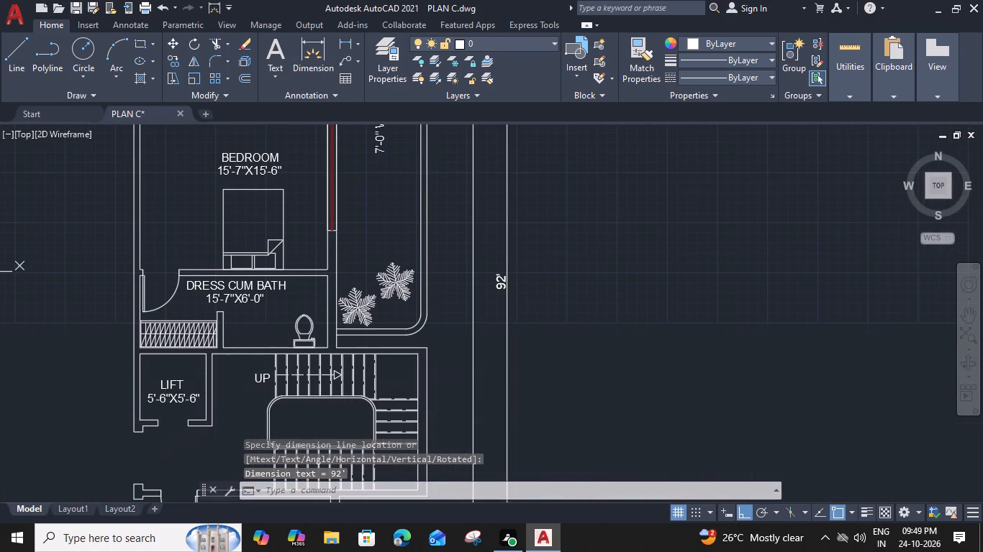
middle_click_drag(508, 308, 543, 551)
middle_click_drag(534, 303, 559, 551)
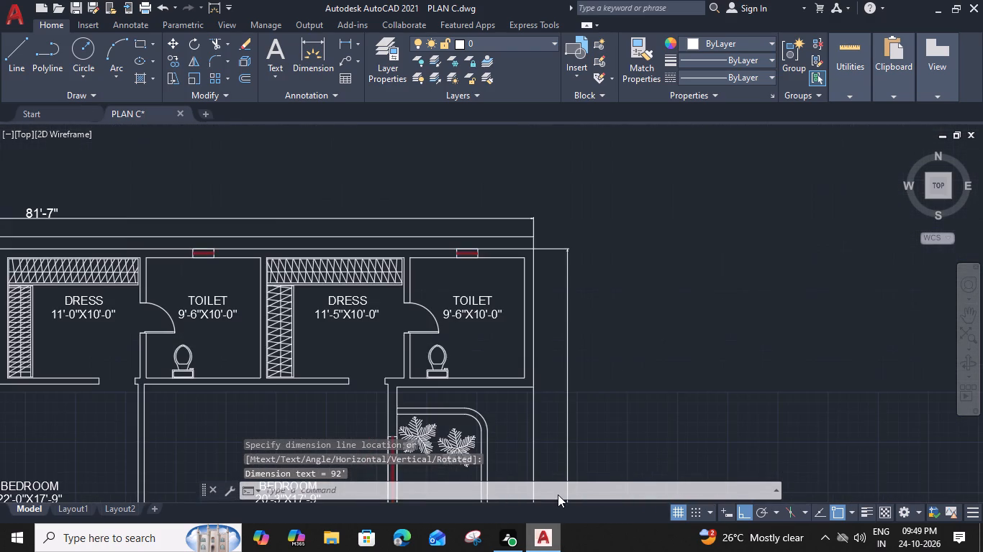
scroll(555, 225, "up", 2)
left_click(556, 282)
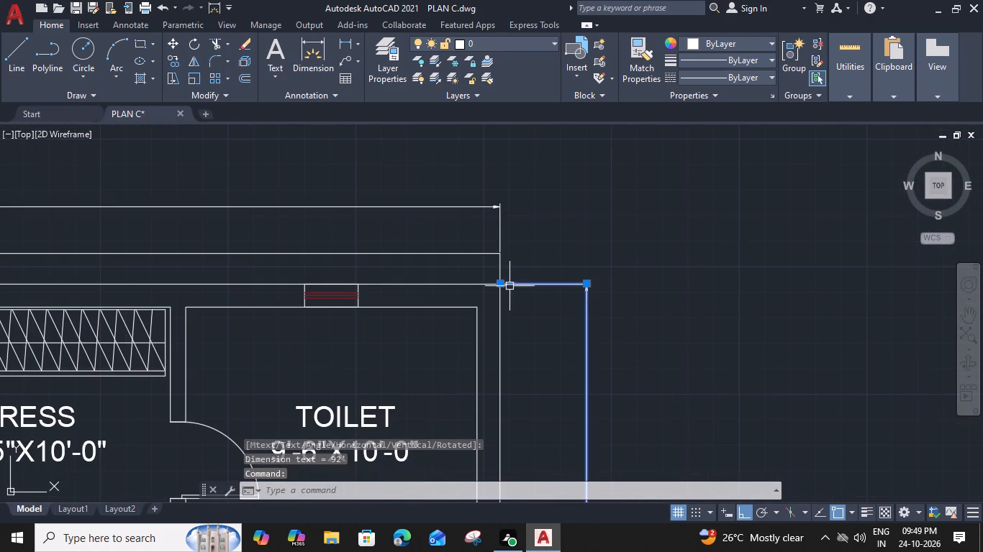
left_click(499, 282)
left_click(499, 255)
scroll(532, 343, "down", 4)
middle_click_drag(541, 415, 550, 121)
middle_click_drag(498, 429, 515, 301)
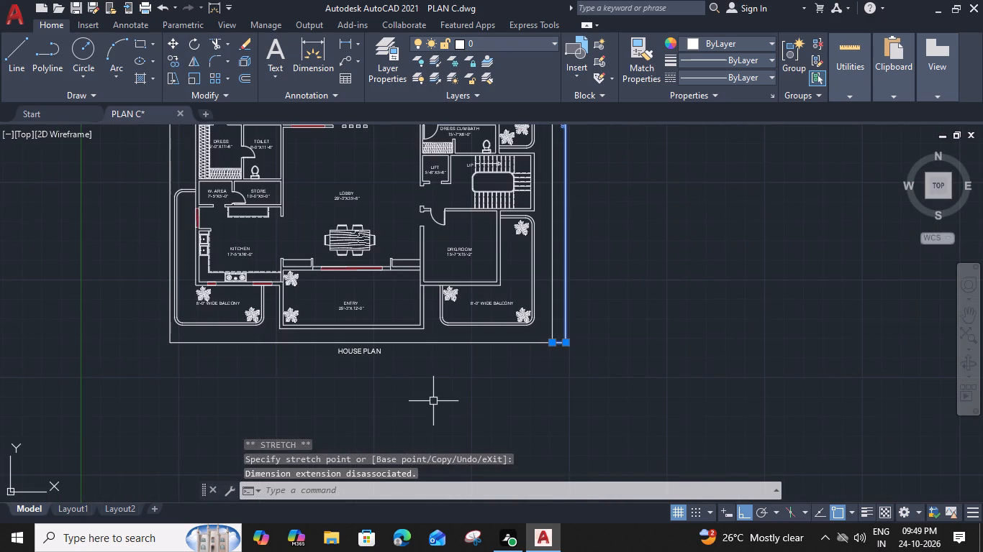
left_click(465, 399)
left_click(386, 420)
Add a second line reading 81'-7"X93'-0" beneath the HOUSE PLAN title text.
middle_click_drag(388, 411, 470, 423)
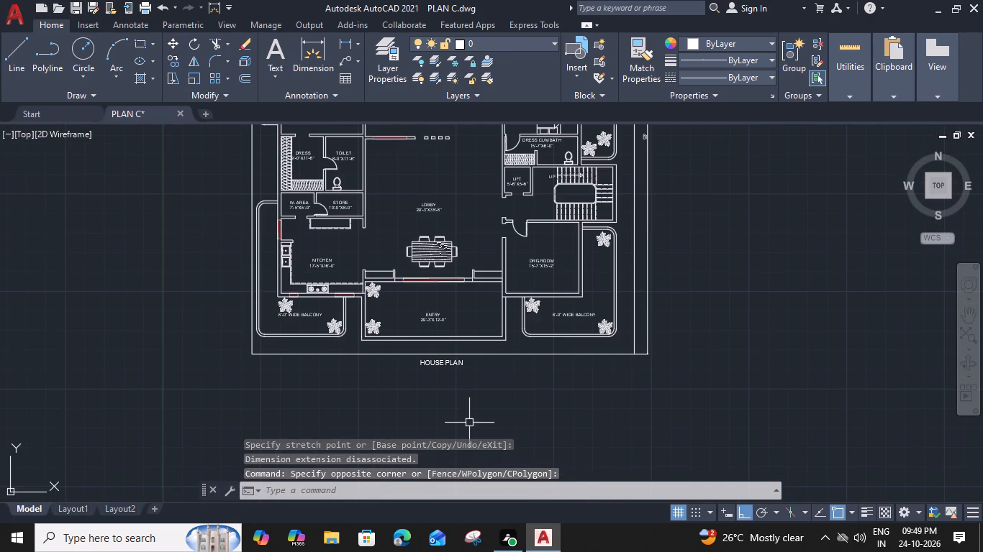
left_click(440, 362)
scroll(419, 406, "down", 2)
scroll(421, 199, "up", 4)
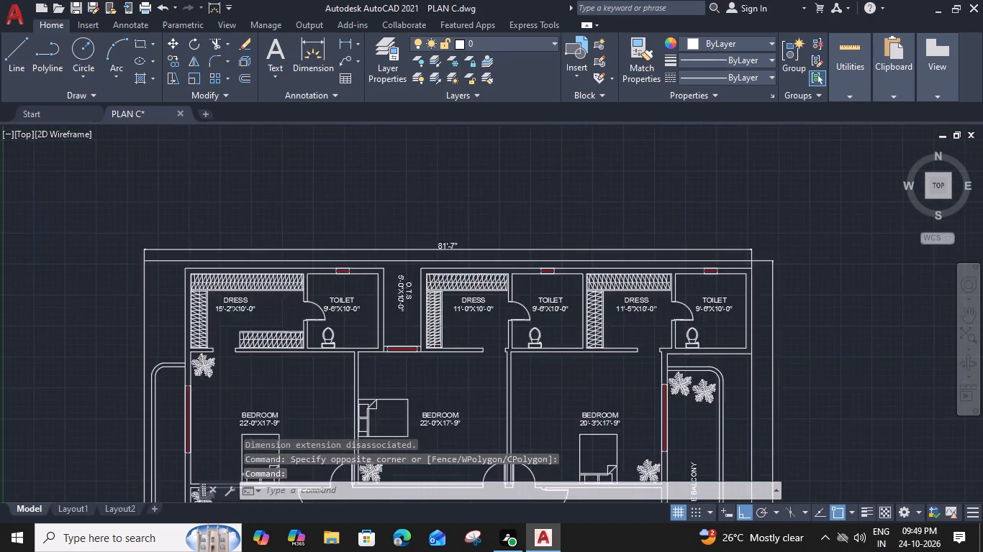
scroll(466, 305, "down", 5)
middle_click_drag(481, 386, 435, 164)
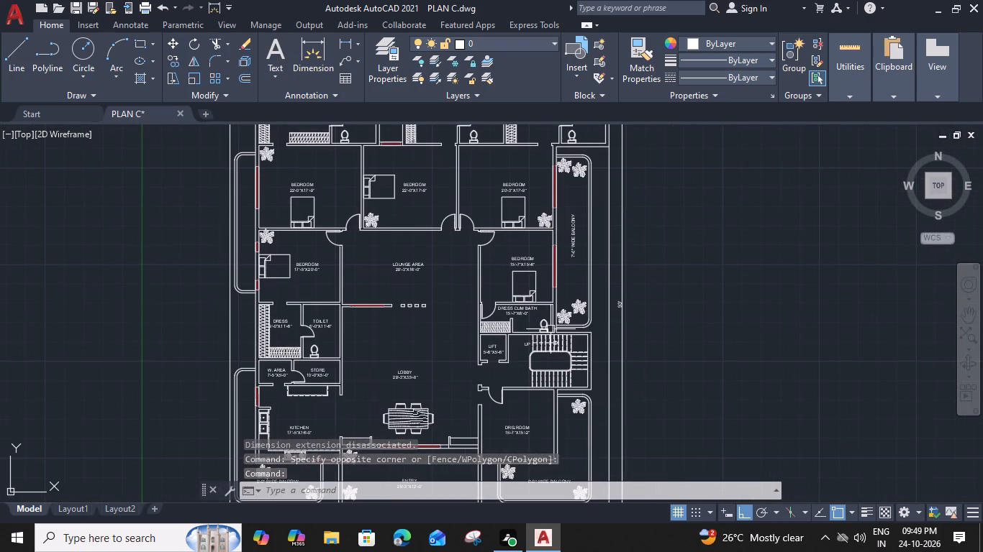
middle_click_drag(517, 383, 531, 208)
scroll(473, 344, "up", 3)
double_click(379, 382)
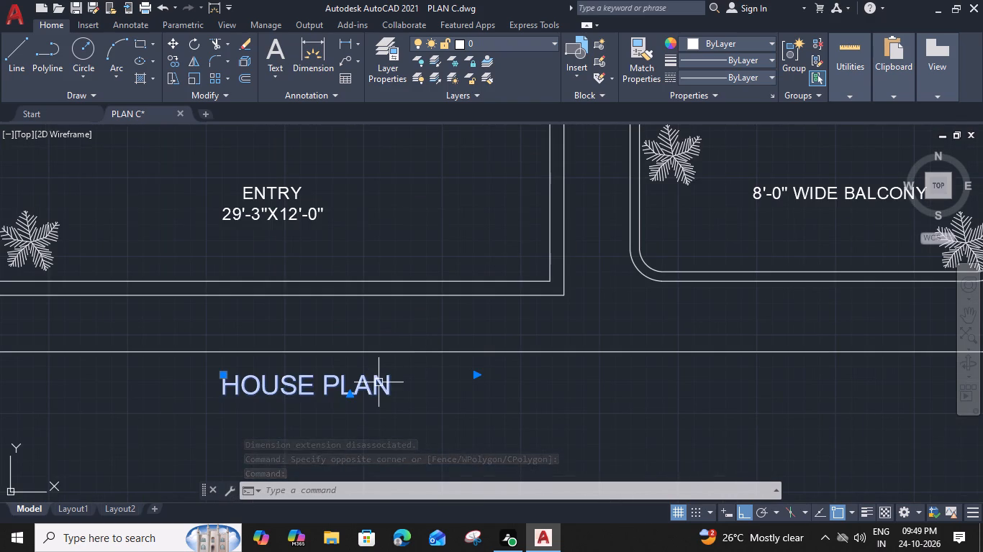
middle_click_drag(411, 393, 454, 358)
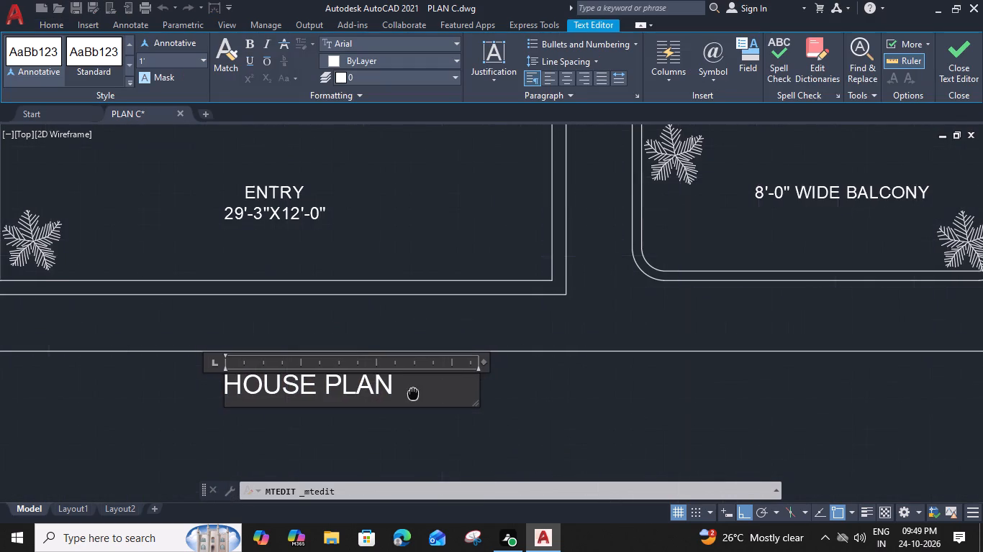
middle_click_drag(454, 358, 461, 351)
left_click(452, 355)
key("Return")
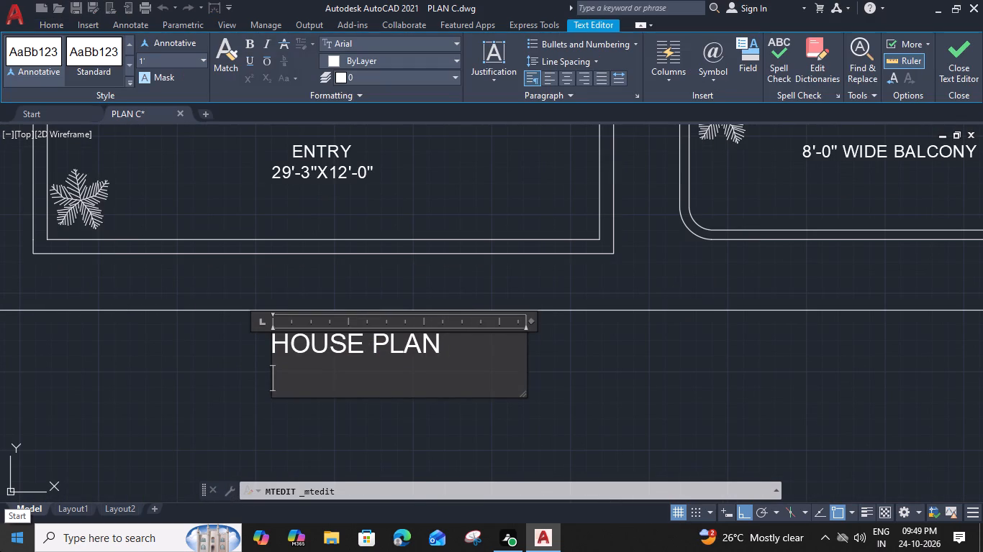
key("8")
key("1")
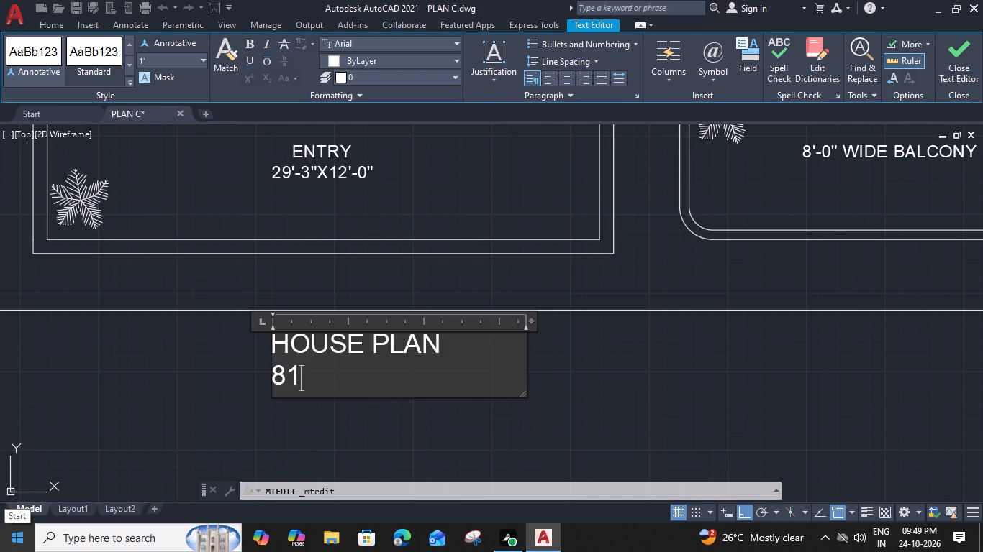
key("apostrophe")
key("minus")
key("7")
key("shift+quotedbl")
key("x")
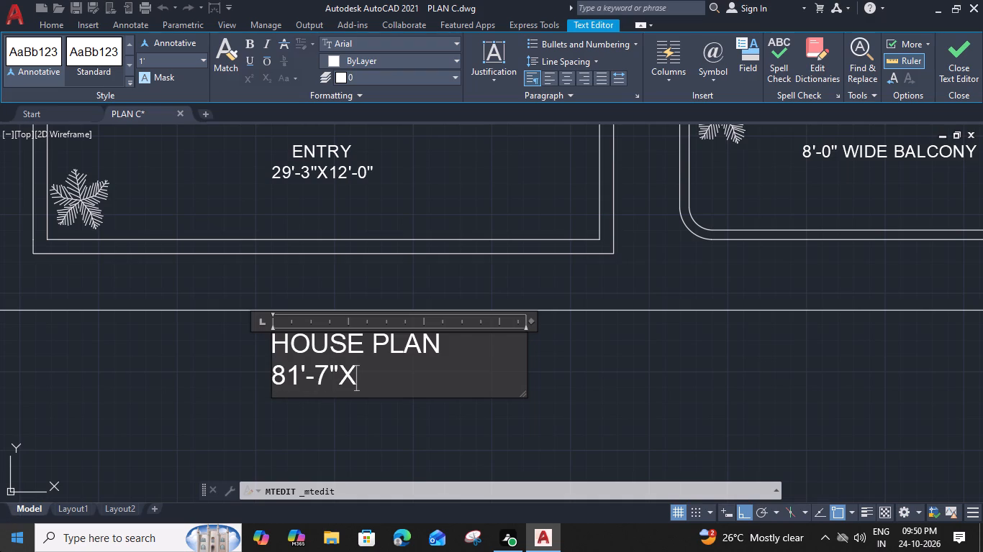
type("91")
key("apostrophe")
type("-0")
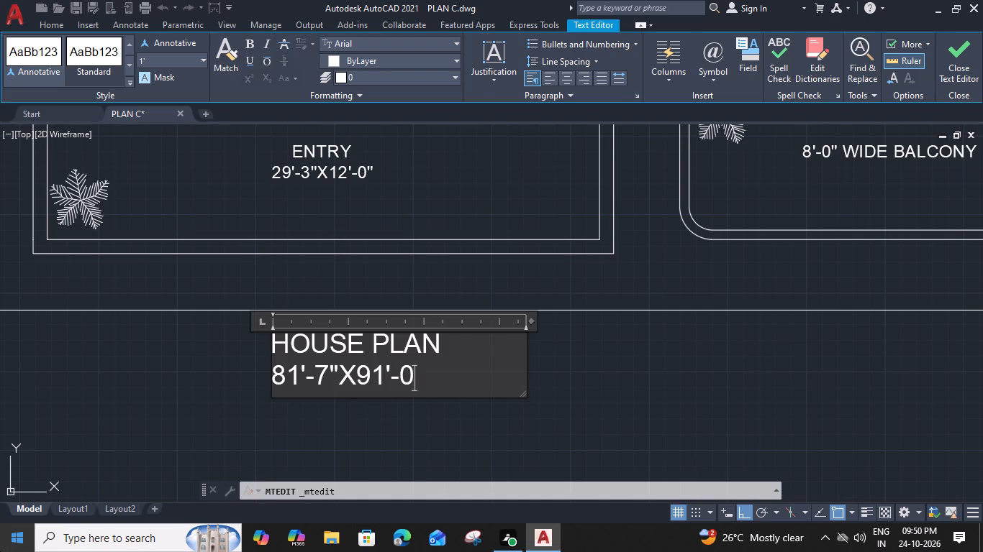
key("BackSpace")
key("BackSpace")
key("BackSpace")
key("BackSpace")
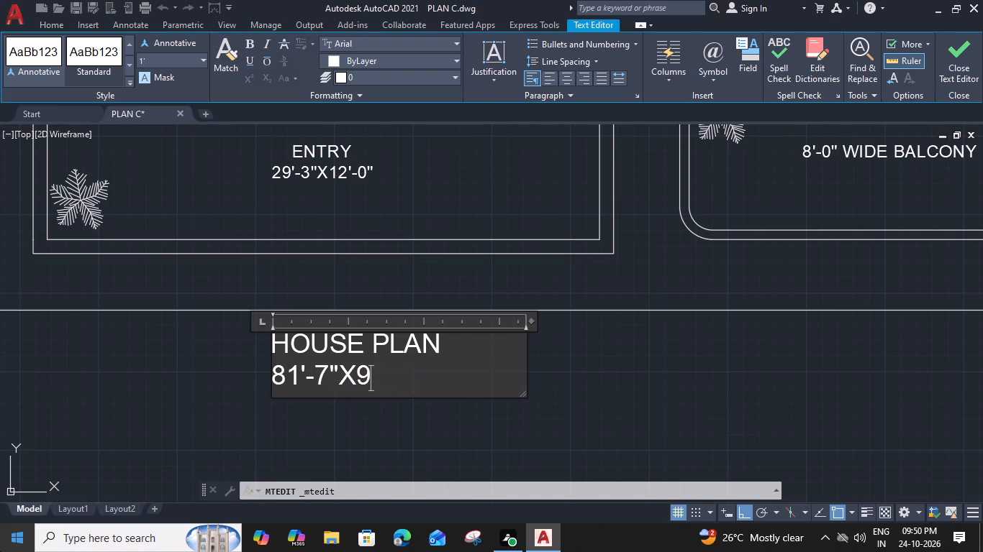
key("3")
key("minus")
key("BackSpace")
type("'-")
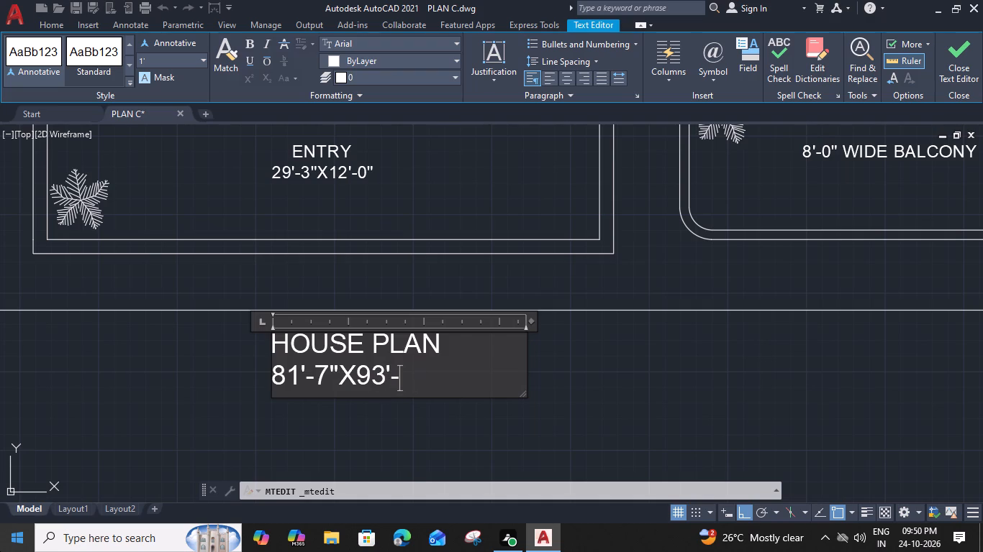
type("0\"")
Set the text height of both title lines to 2'.
left_click(530, 322)
left_click_drag(458, 379, 254, 382)
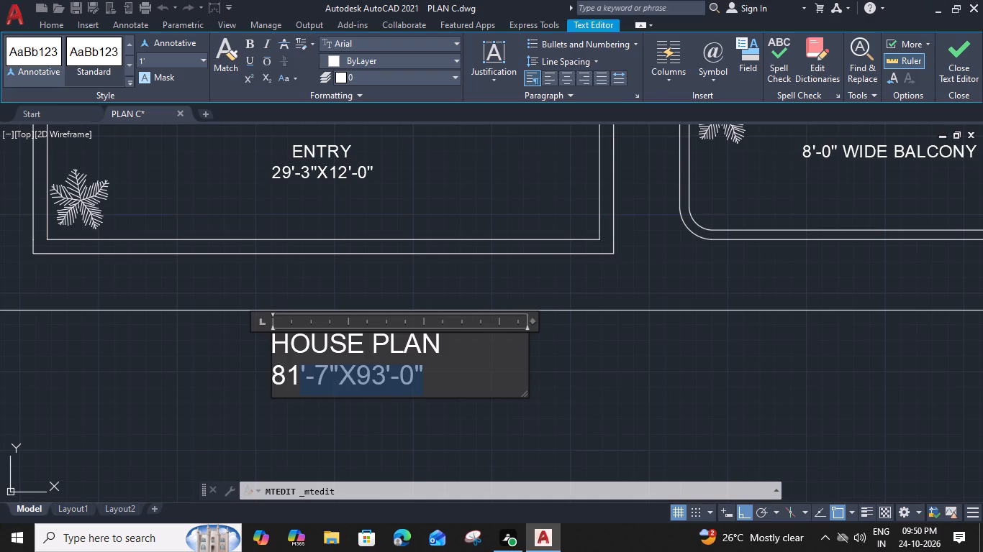
left_click_drag(254, 382, 241, 341)
left_click(150, 65)
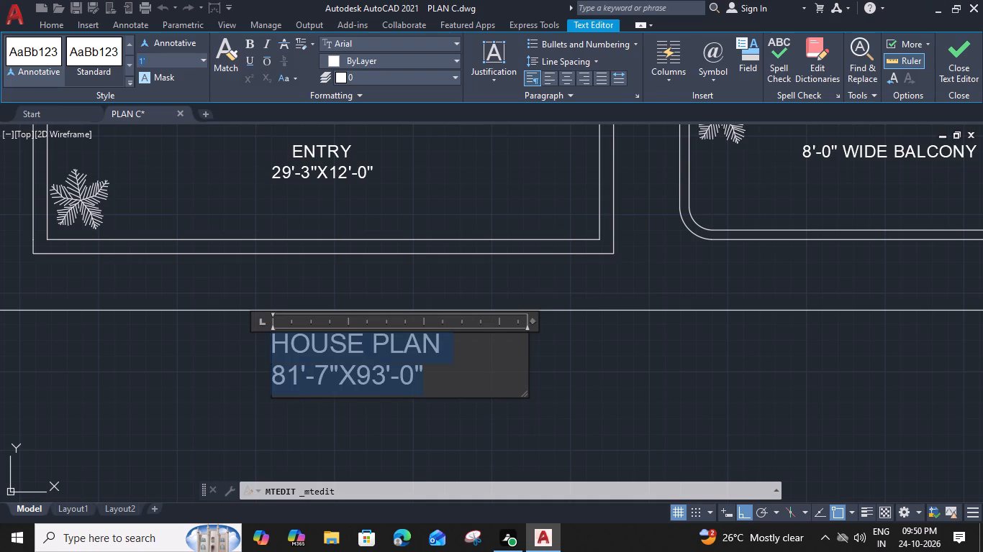
key("2")
key("apostrophe")
key("Return")
Widen the title's text box just enough for HOUSE PLAN to fit on a single line.
scroll(422, 293, "down", 2)
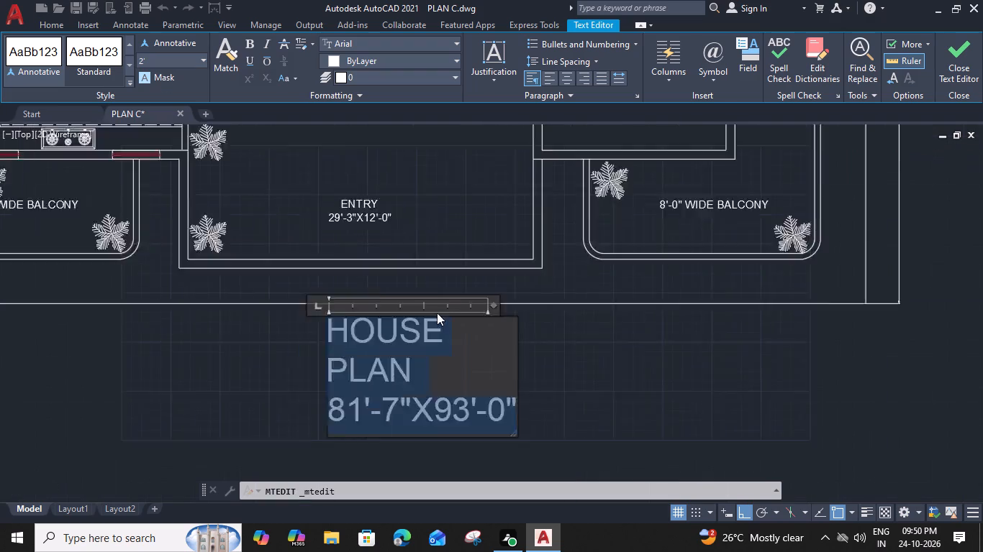
middle_click_drag(464, 347, 463, 326)
left_click_drag(471, 275, 579, 275)
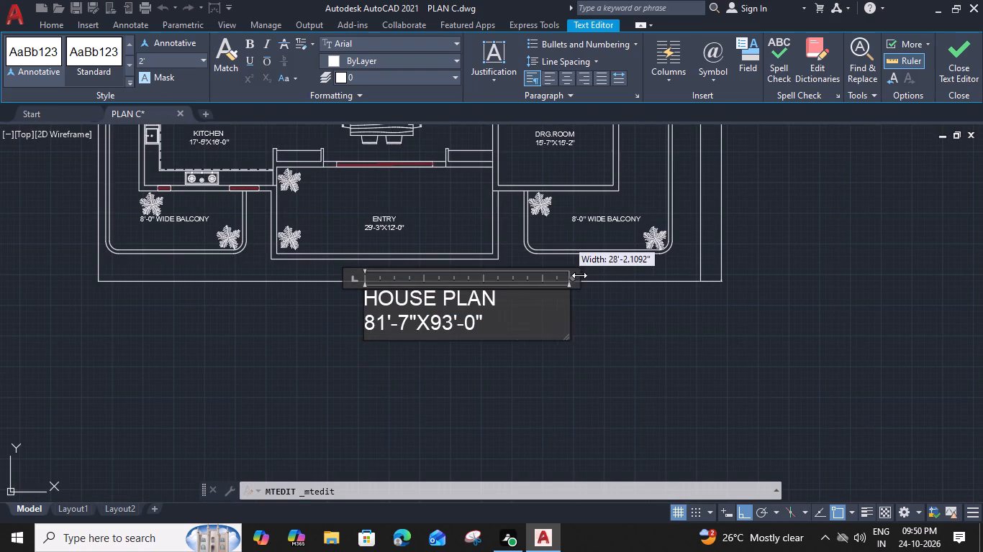
left_click_drag(579, 275, 515, 281)
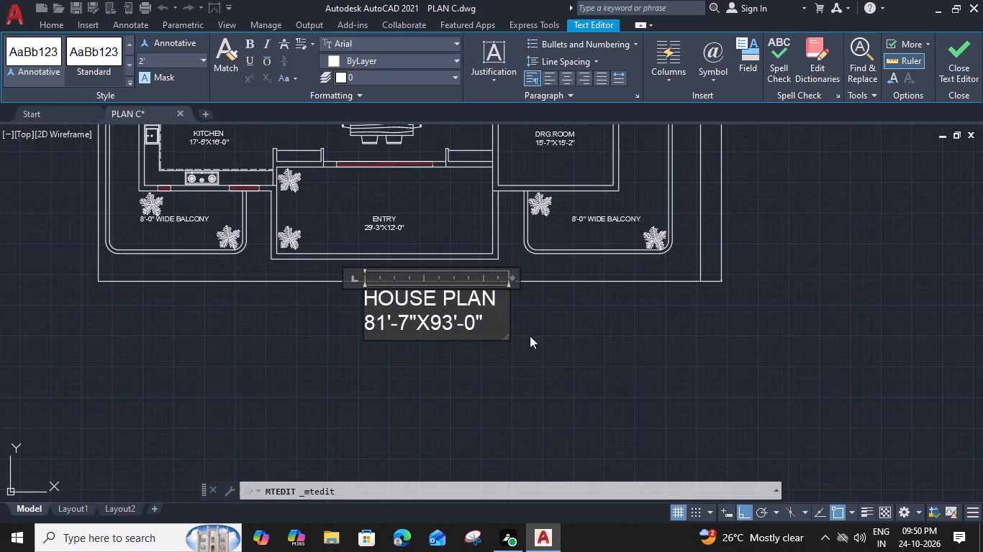
Move the two-line HOUSE PLAN title slightly west so it sits centred beneath the ENTRY room.
left_click(531, 336)
scroll(501, 346, "down", 1)
left_click(421, 322)
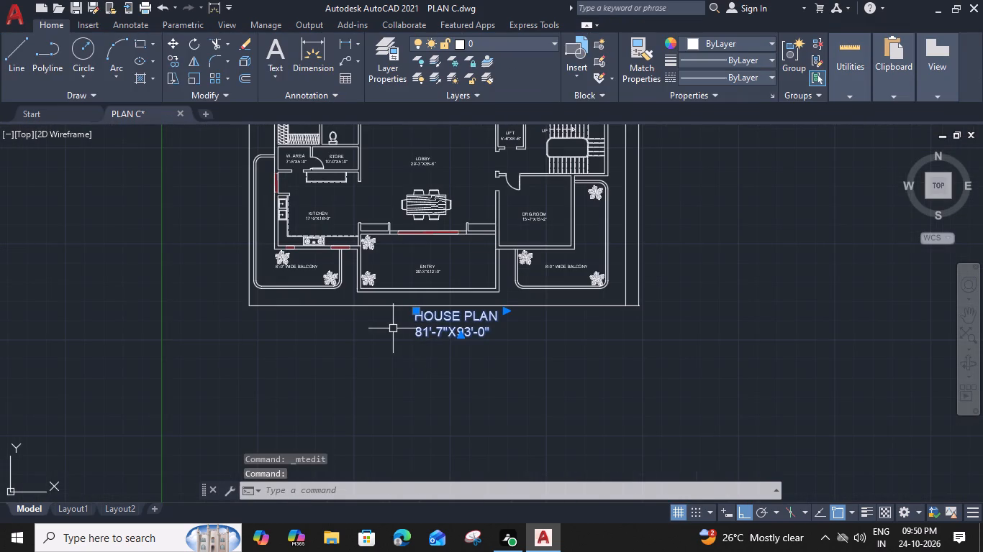
type("M")
key("space")
left_click(417, 312)
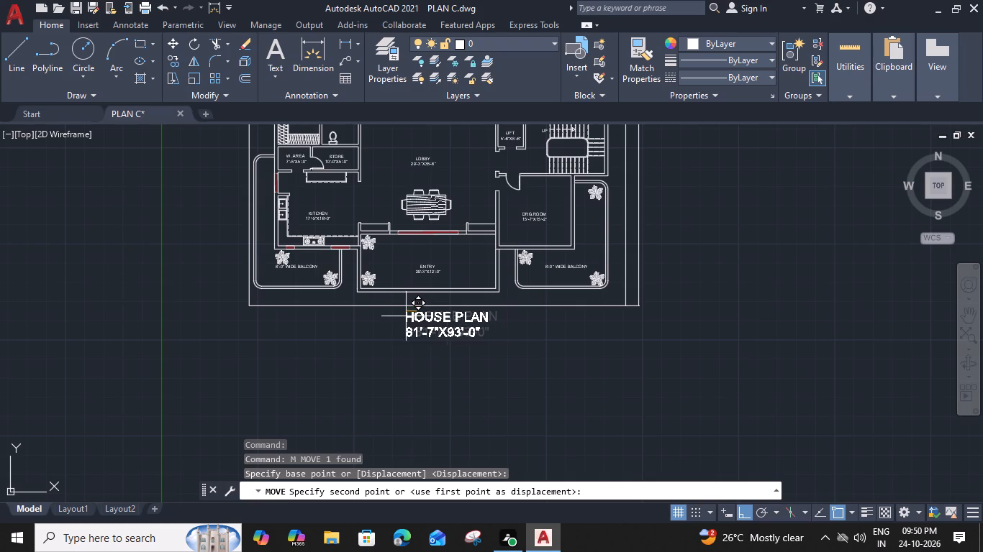
left_click(387, 313)
Start a hatch for the plan's walls and choose the ANSI32 pattern.
scroll(369, 347, "down", 2)
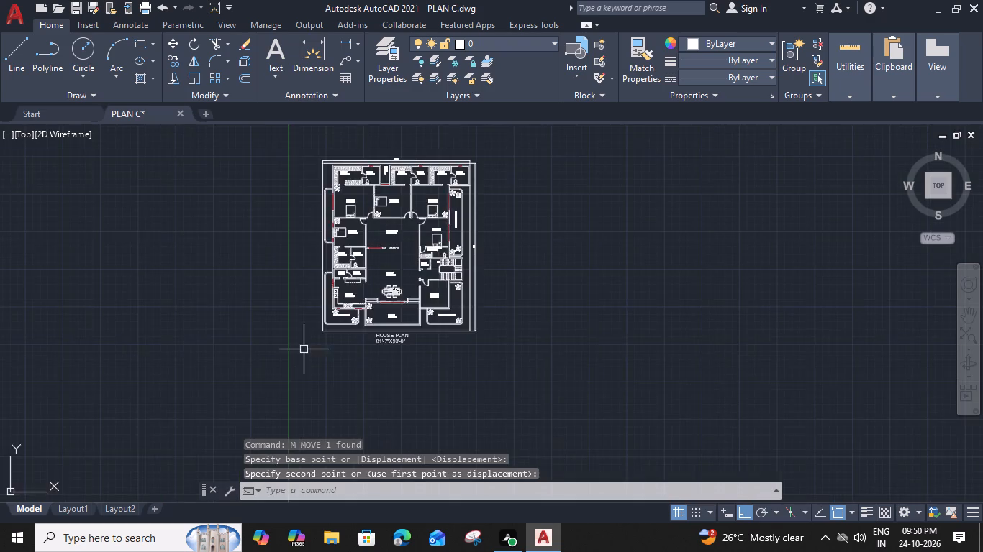
middle_click_drag(305, 351, 368, 369)
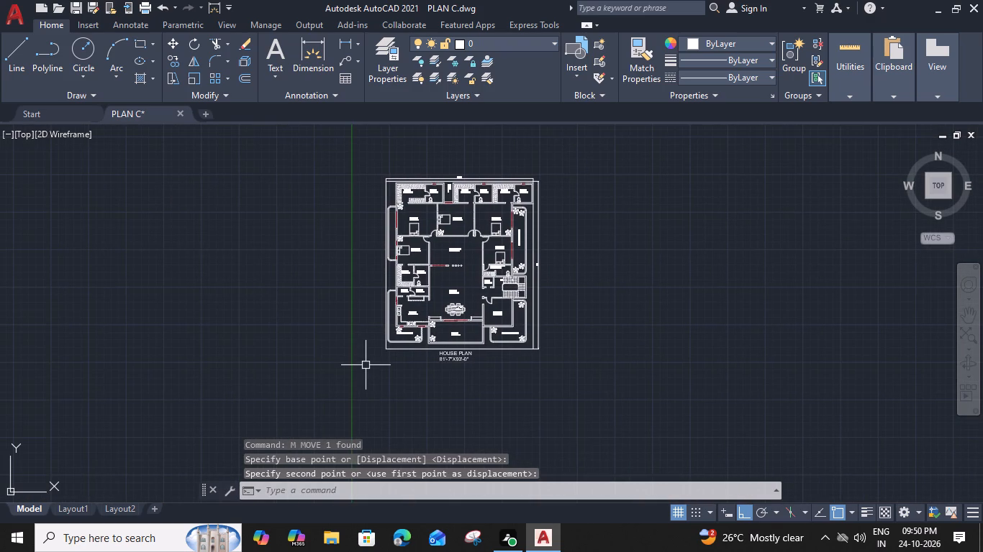
type("H")
key("space")
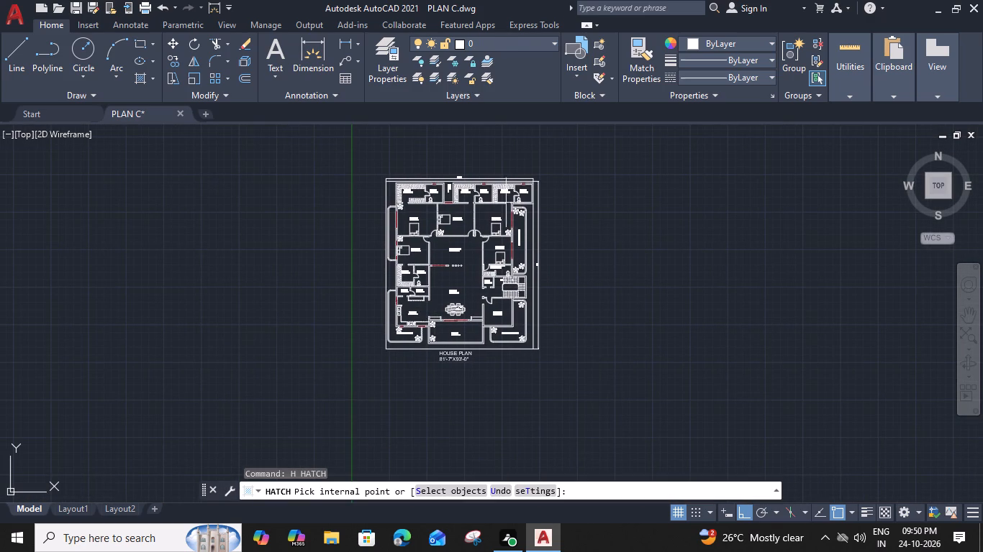
left_click(296, 62)
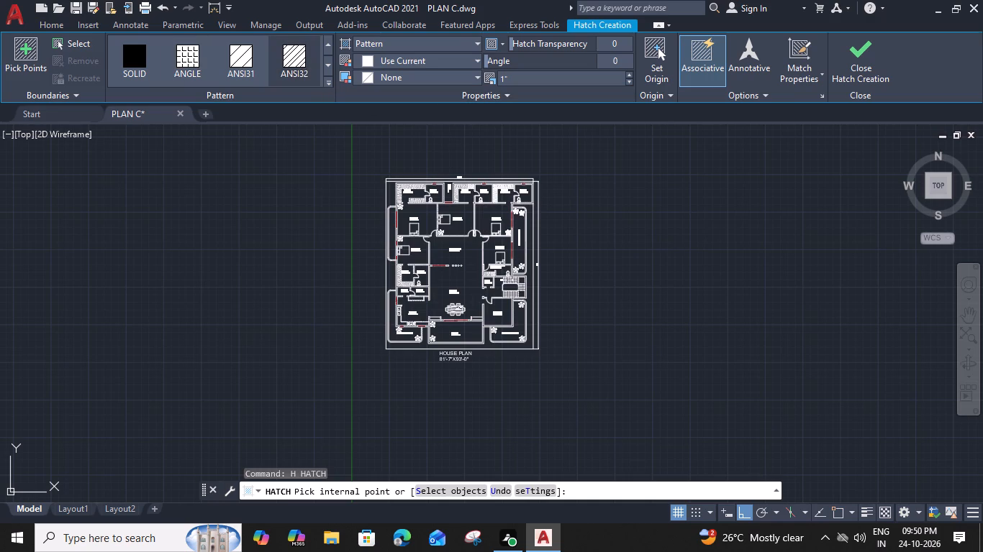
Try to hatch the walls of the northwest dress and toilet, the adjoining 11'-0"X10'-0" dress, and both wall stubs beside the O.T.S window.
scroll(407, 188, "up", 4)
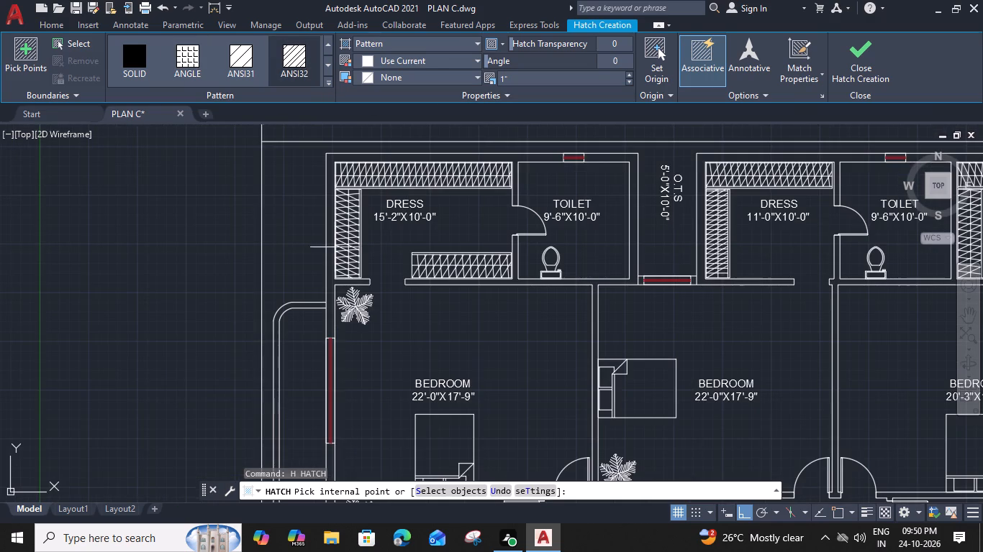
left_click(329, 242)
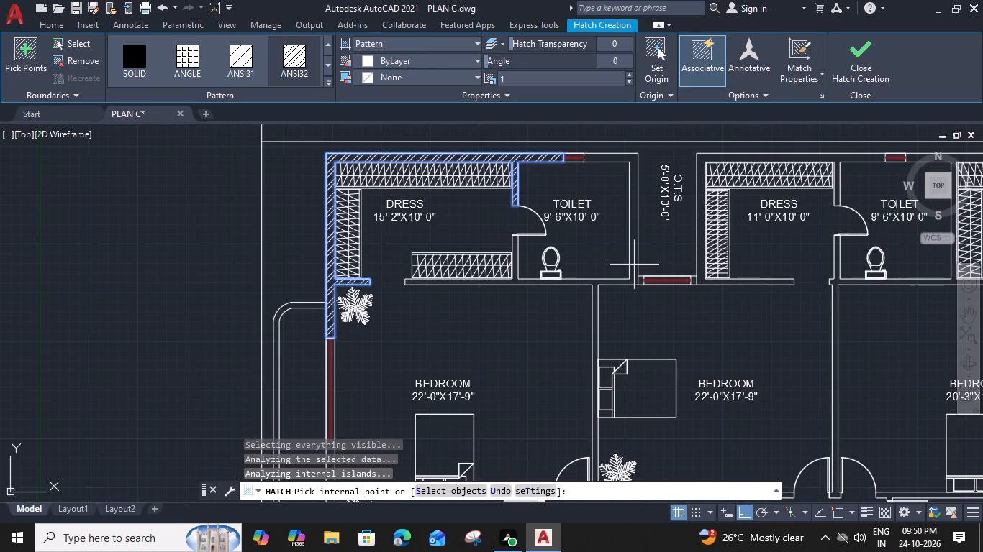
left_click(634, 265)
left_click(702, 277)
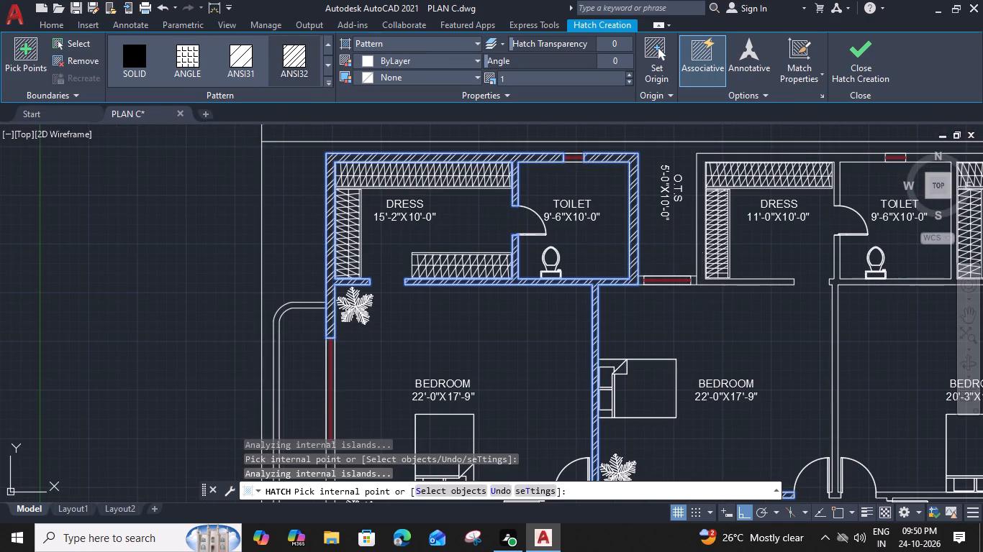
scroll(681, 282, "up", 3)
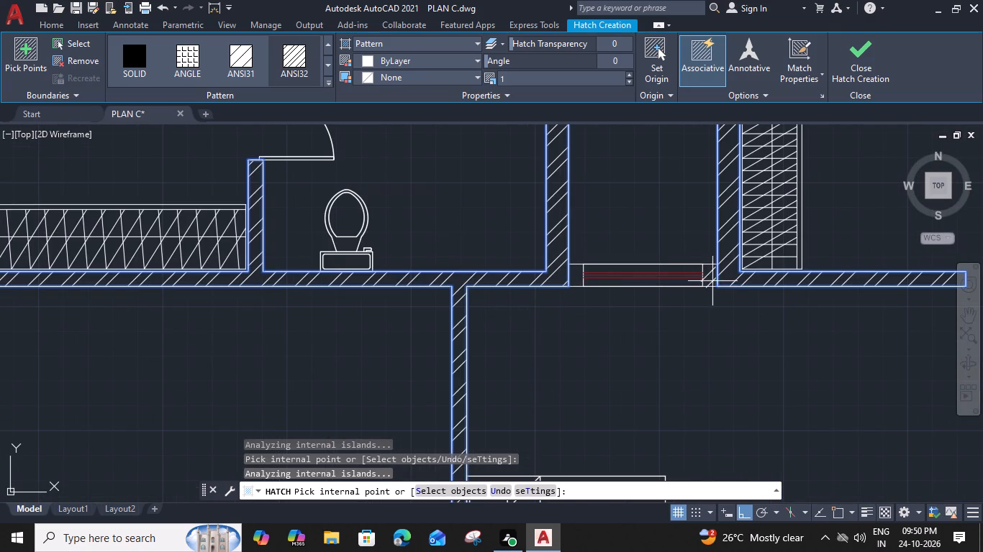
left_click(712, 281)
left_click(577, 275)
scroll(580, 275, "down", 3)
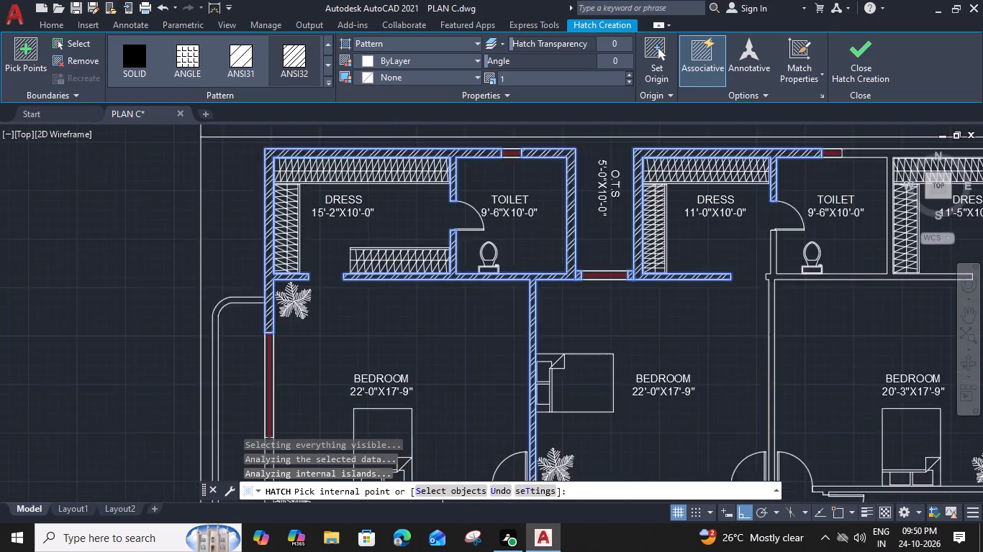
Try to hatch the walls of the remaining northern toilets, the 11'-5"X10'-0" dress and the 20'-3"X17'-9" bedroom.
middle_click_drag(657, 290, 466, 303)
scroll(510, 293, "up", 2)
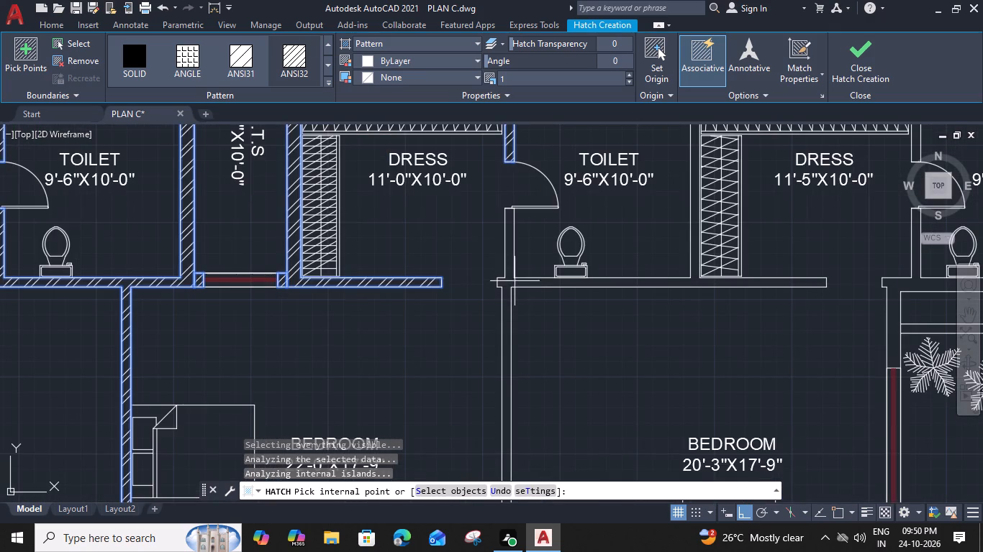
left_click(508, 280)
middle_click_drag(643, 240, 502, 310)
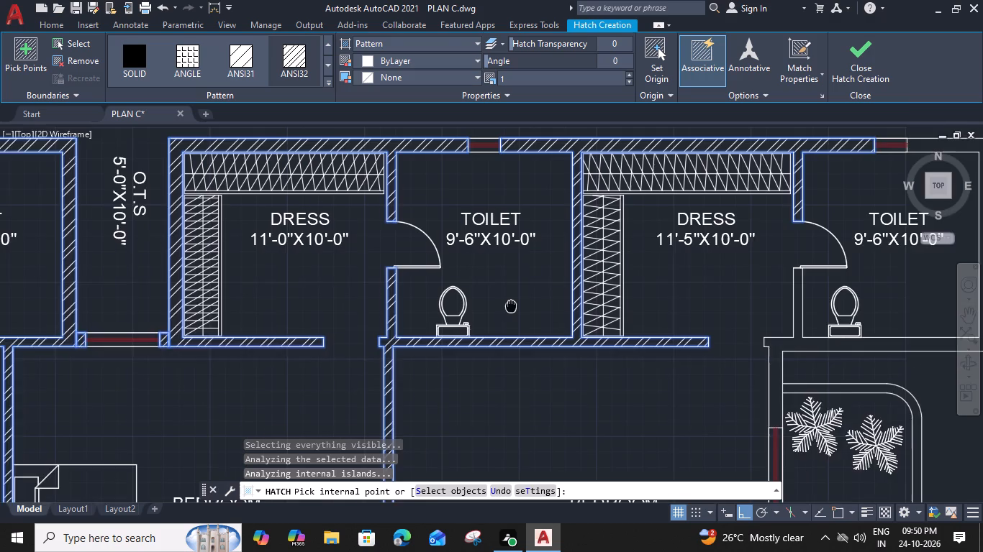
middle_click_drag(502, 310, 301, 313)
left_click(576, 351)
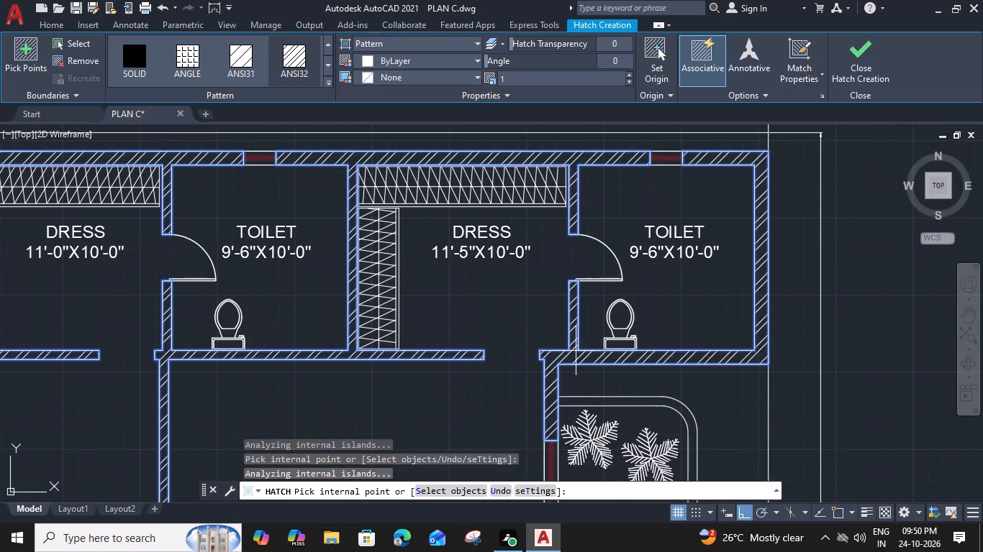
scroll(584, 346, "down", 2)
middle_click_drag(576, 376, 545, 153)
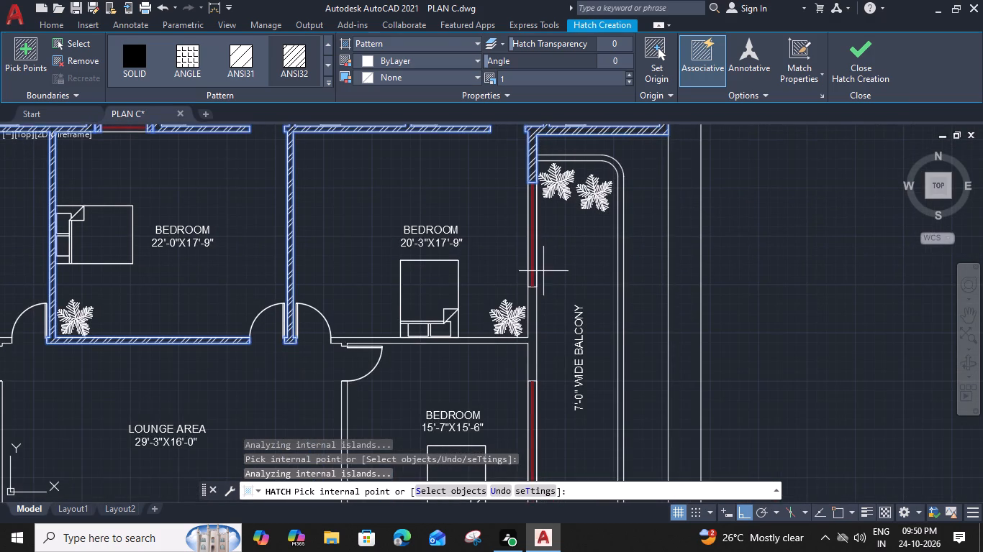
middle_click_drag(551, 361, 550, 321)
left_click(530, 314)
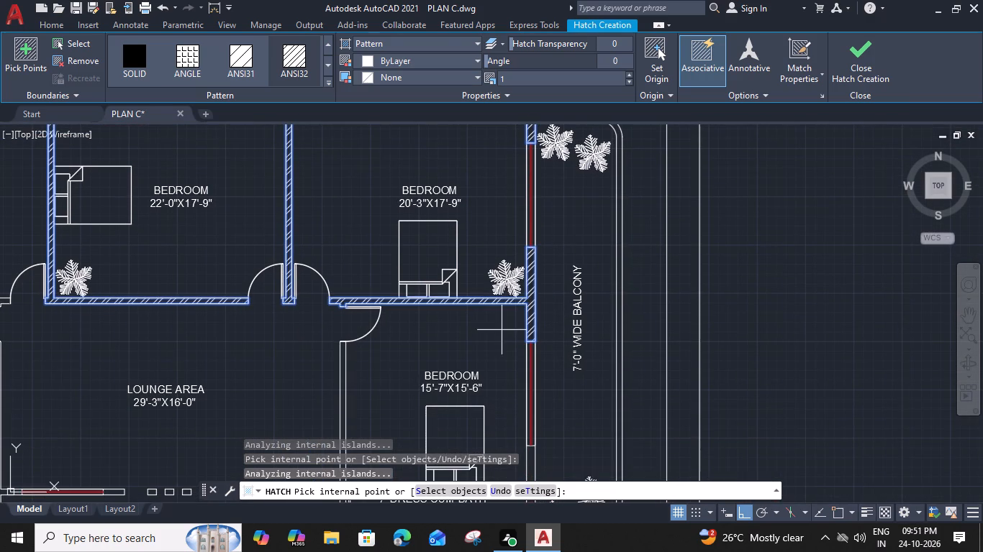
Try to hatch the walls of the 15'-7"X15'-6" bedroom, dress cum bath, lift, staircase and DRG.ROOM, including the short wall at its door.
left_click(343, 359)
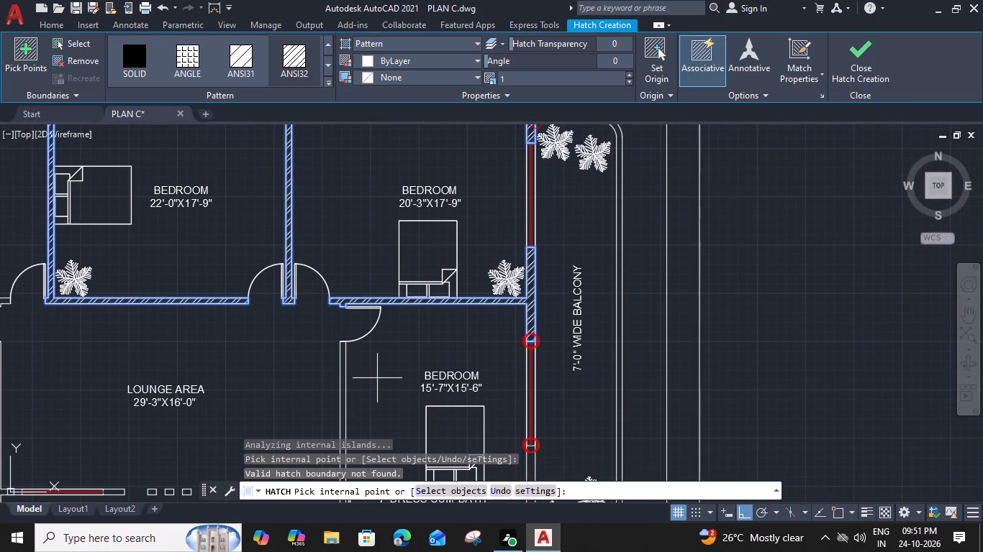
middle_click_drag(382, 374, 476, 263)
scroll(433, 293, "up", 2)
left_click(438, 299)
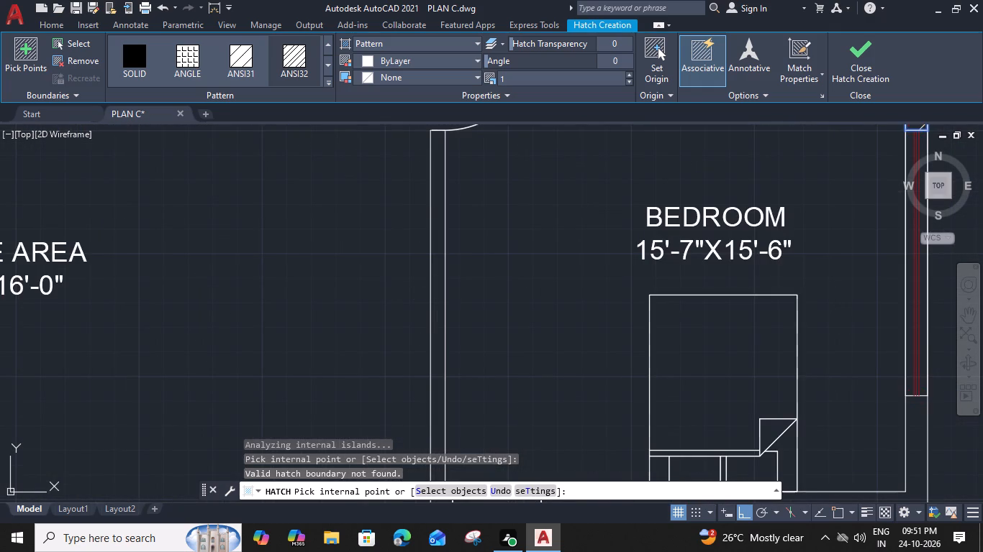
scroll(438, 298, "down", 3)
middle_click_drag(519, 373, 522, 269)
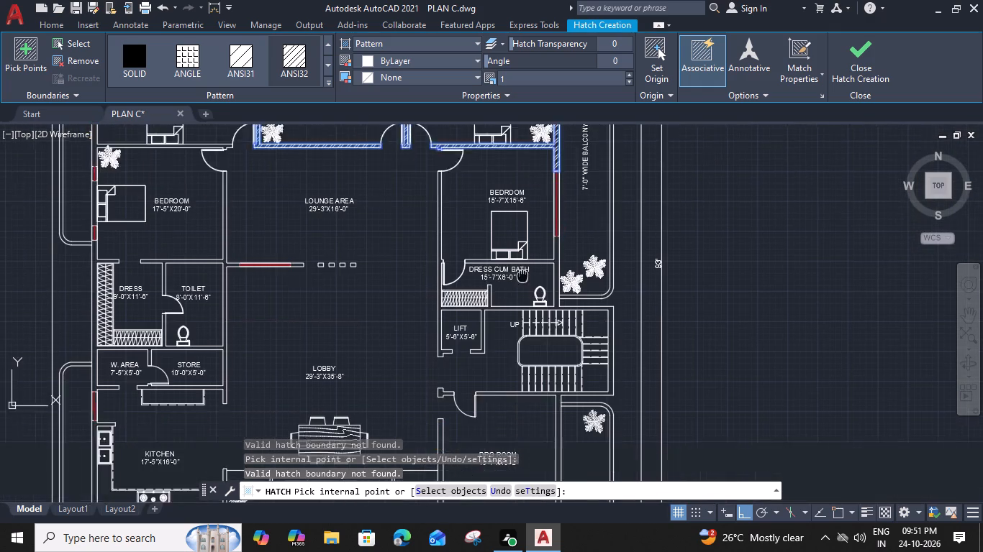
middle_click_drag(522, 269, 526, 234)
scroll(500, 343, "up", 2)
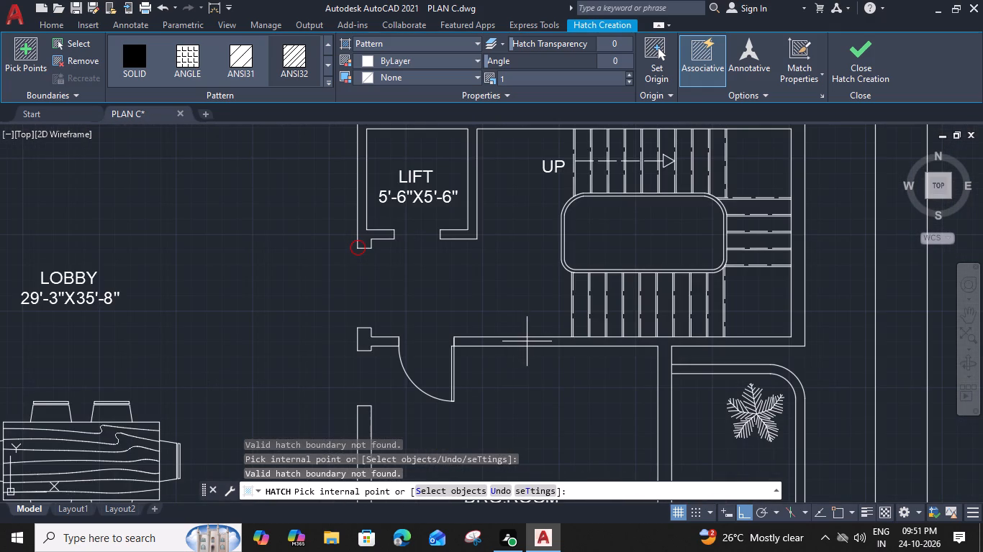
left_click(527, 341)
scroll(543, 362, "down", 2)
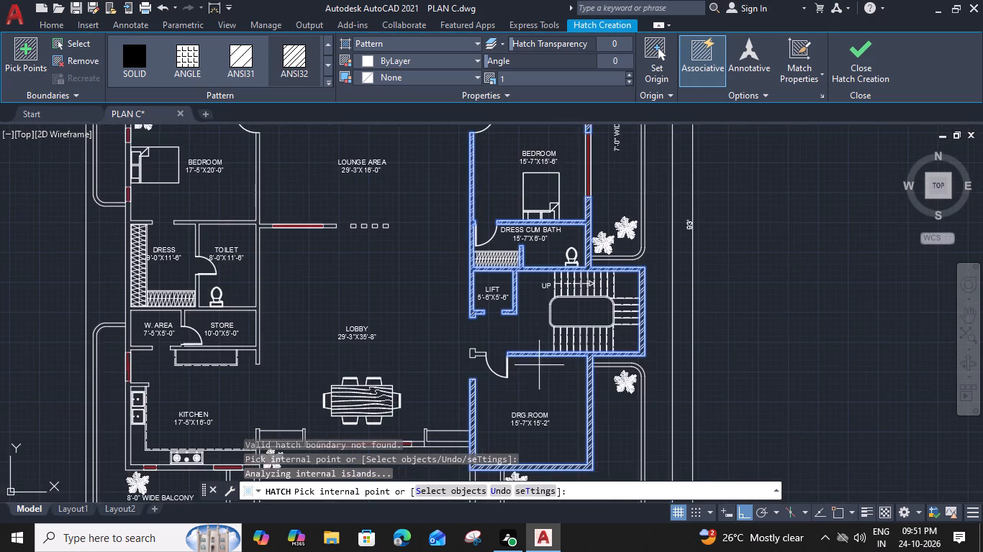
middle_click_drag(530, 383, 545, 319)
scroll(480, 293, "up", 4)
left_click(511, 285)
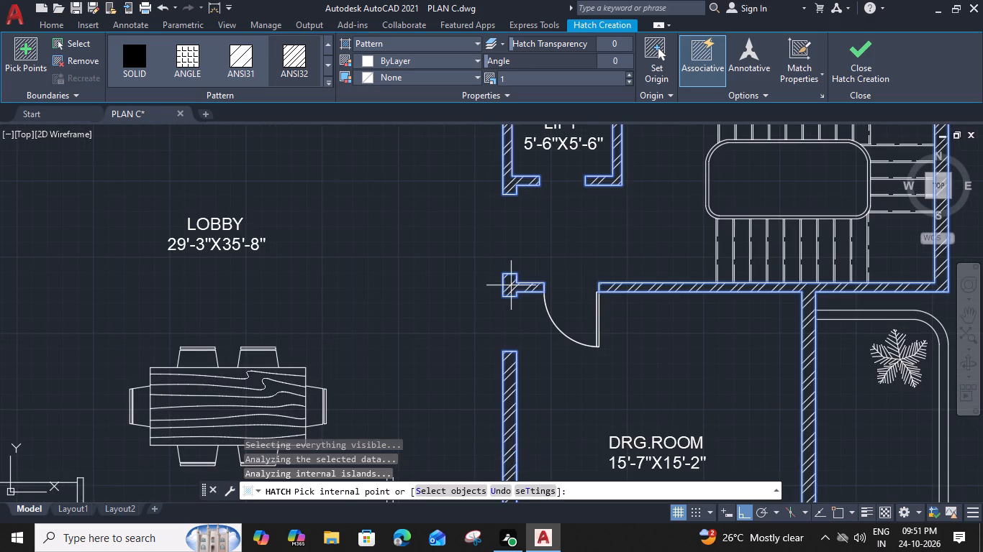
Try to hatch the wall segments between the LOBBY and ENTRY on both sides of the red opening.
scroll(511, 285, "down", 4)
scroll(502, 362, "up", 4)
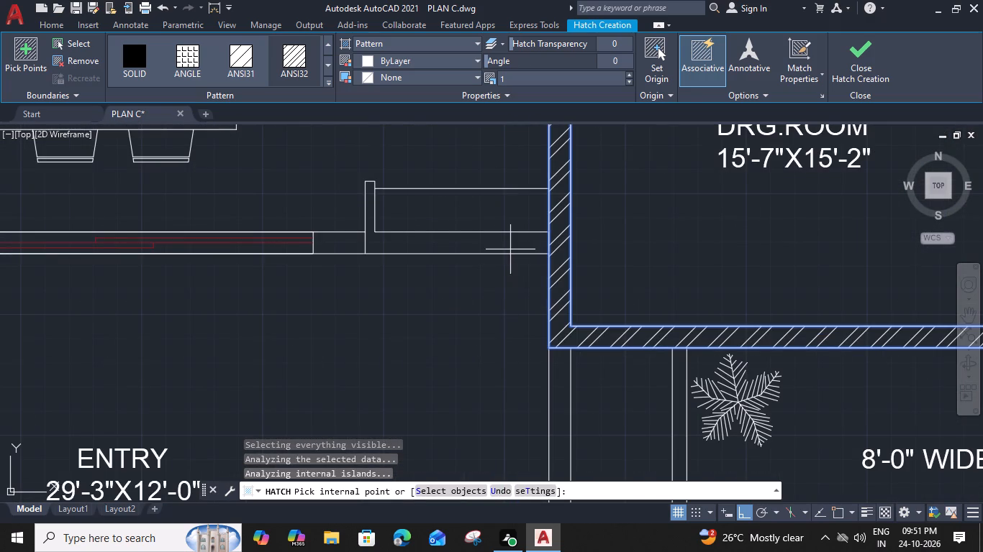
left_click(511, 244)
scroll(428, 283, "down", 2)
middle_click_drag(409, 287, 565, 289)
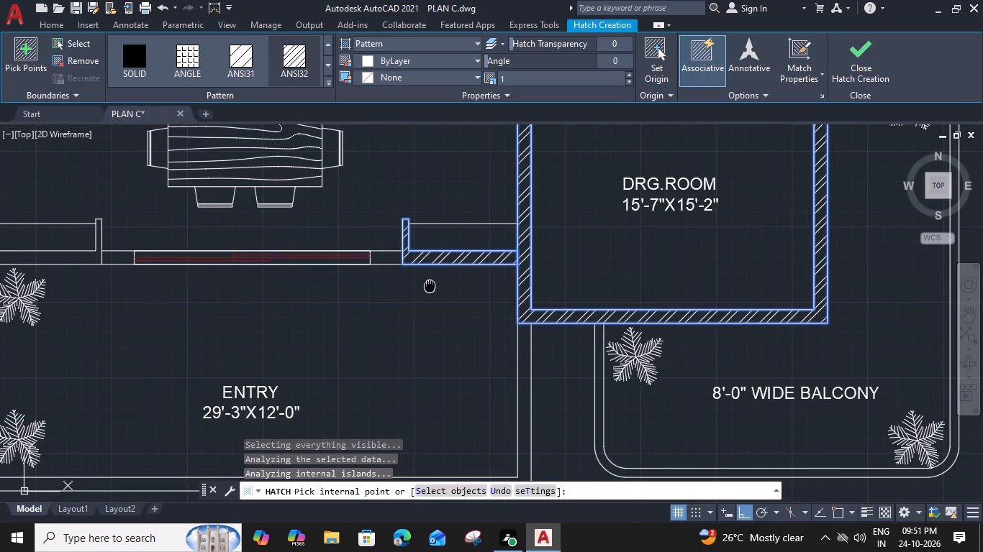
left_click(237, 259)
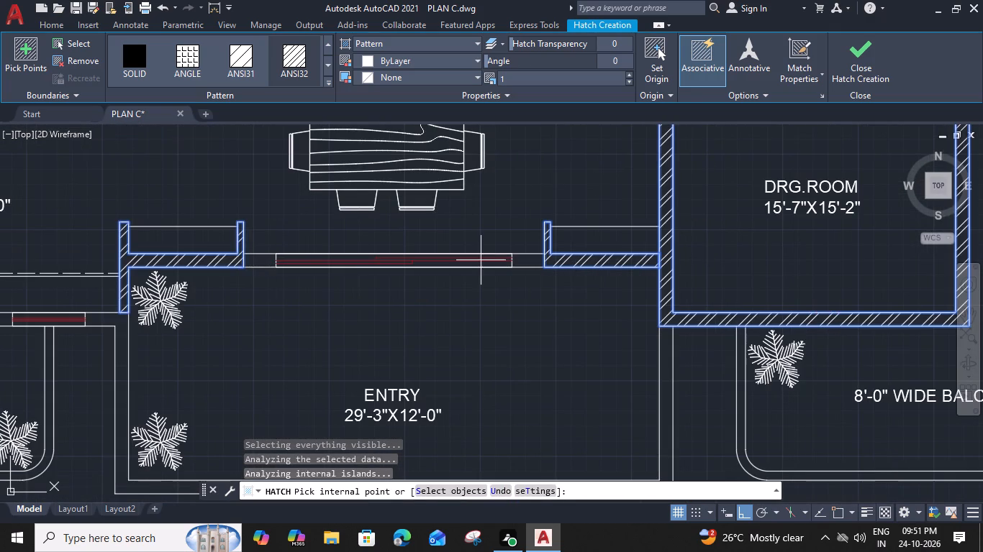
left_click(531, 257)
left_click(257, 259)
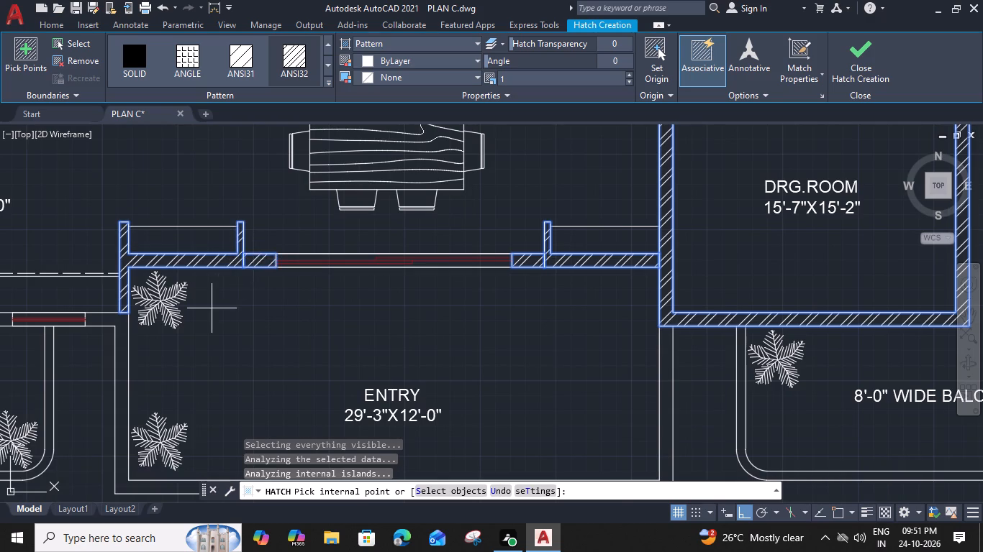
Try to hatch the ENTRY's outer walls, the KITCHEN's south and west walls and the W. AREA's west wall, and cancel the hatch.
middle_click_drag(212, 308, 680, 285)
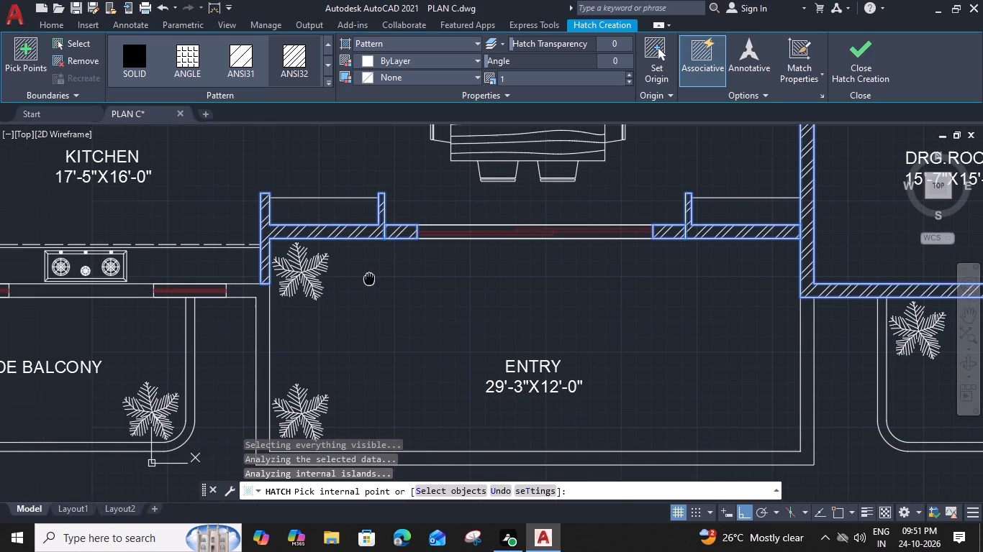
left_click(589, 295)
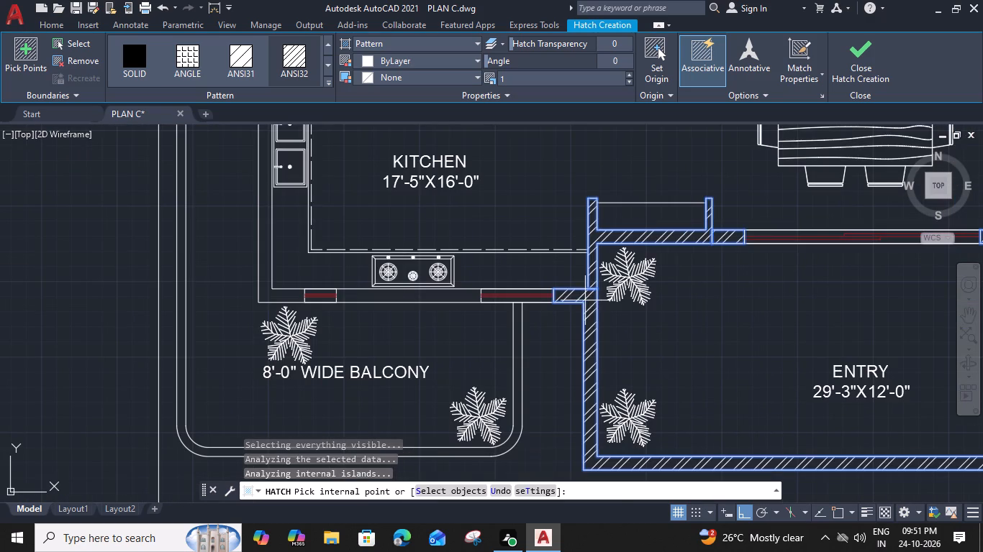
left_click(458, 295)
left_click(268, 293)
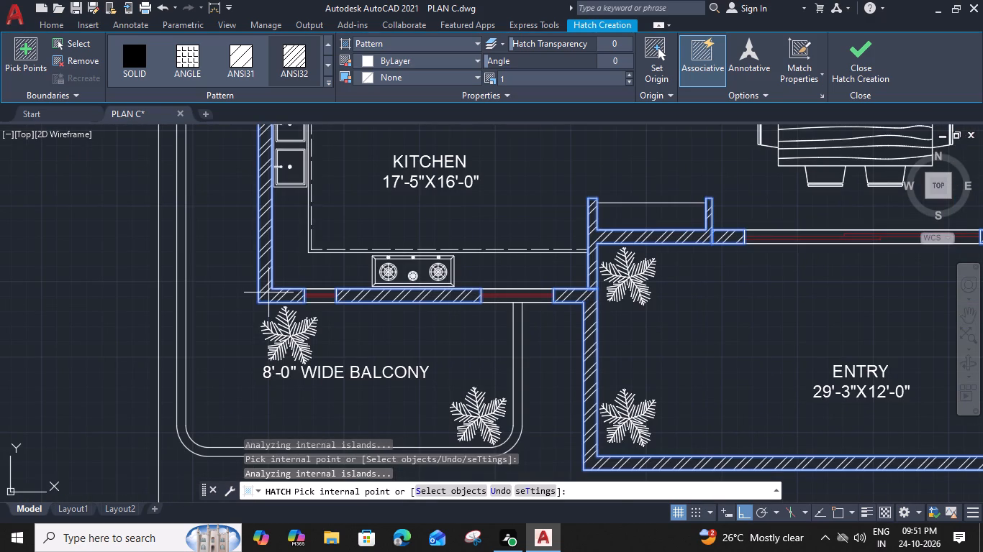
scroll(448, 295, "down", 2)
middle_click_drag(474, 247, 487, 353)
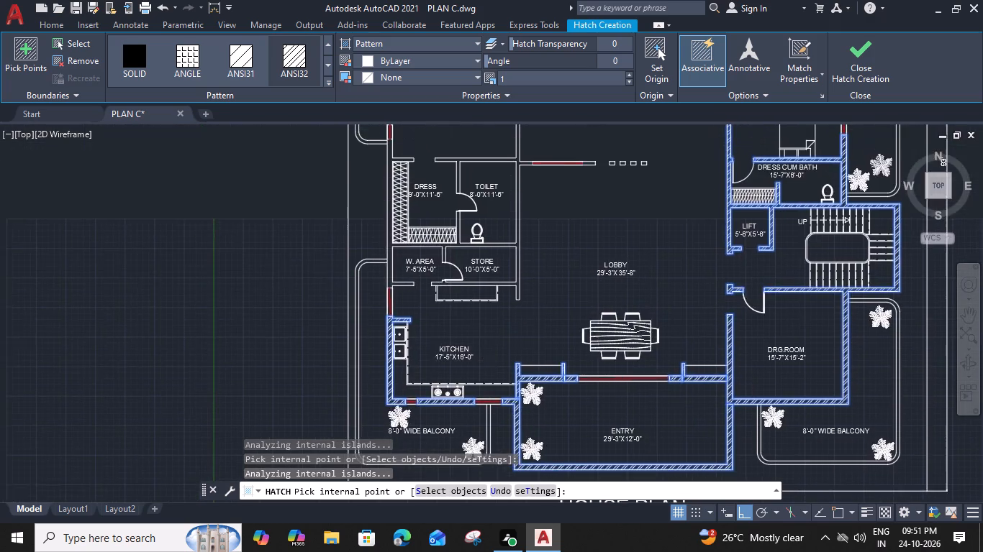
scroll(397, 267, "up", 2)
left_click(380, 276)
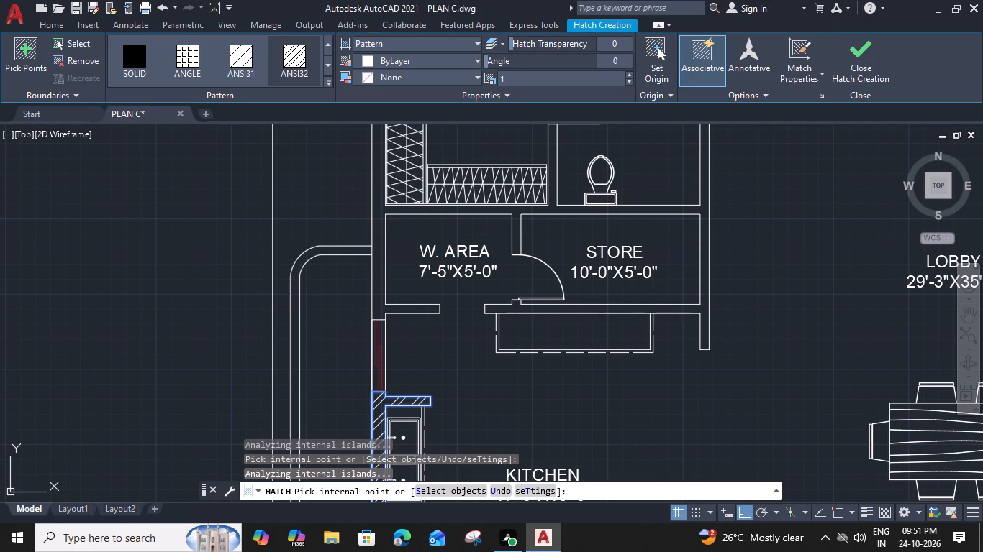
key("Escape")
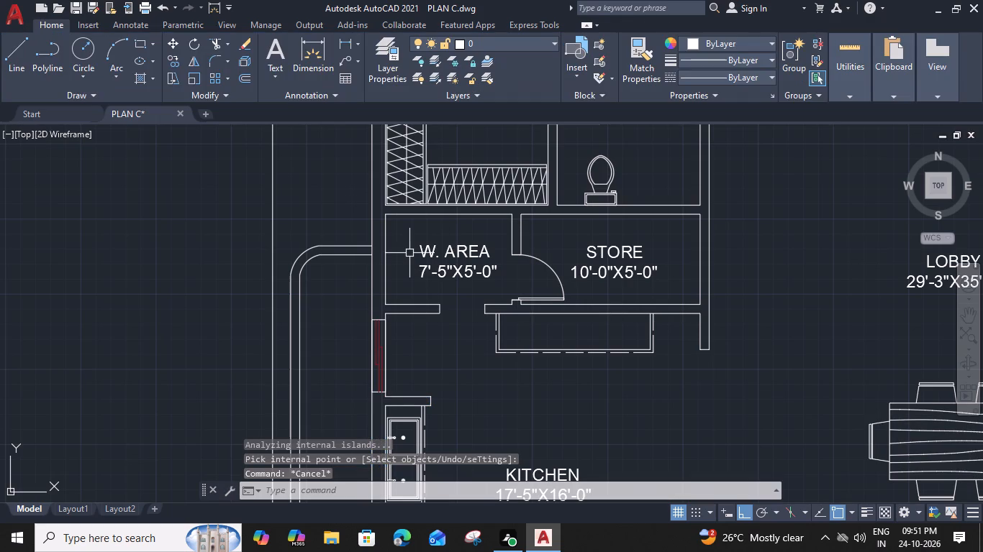
Restart the wall hatch with the KITCHEN's three south wall segments, including its southwest corner and the junction with the ENTRY wall.
type("H")
key("space")
scroll(412, 253, "down", 3)
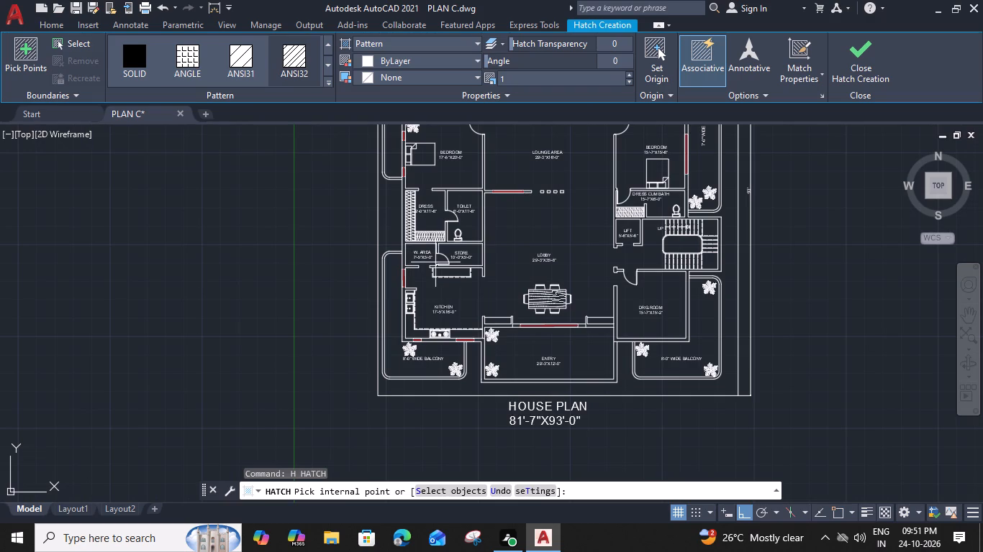
scroll(436, 341, "up", 4)
left_click(419, 333)
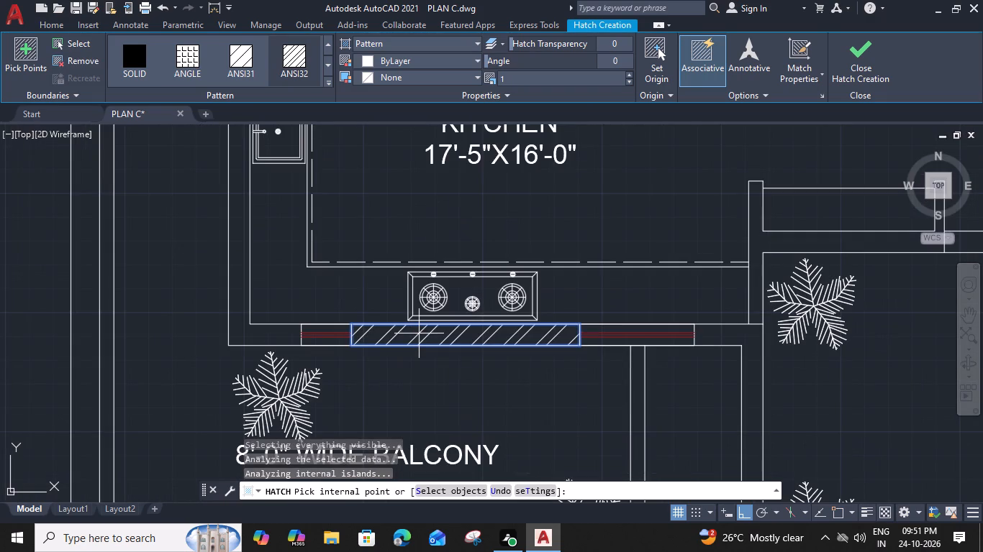
left_click(274, 335)
left_click(760, 331)
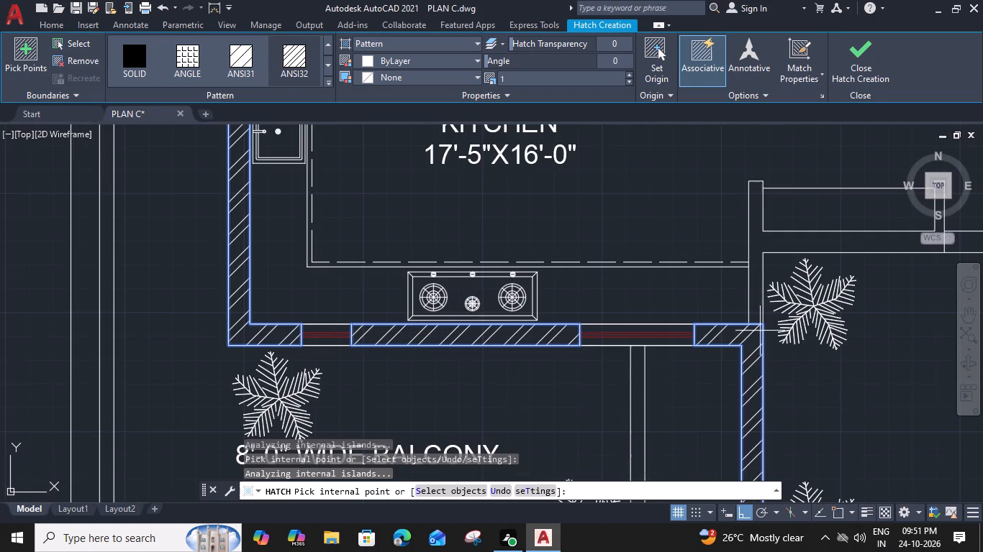
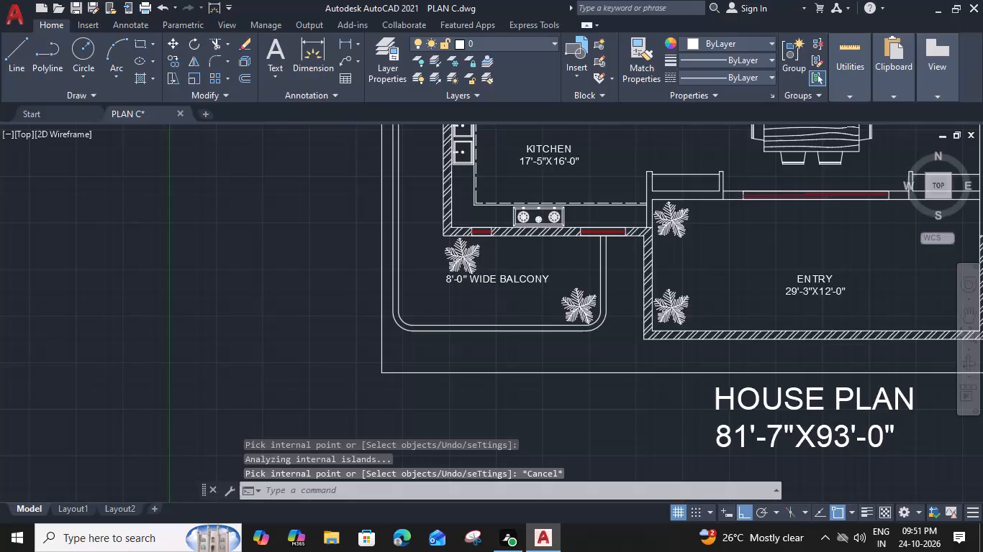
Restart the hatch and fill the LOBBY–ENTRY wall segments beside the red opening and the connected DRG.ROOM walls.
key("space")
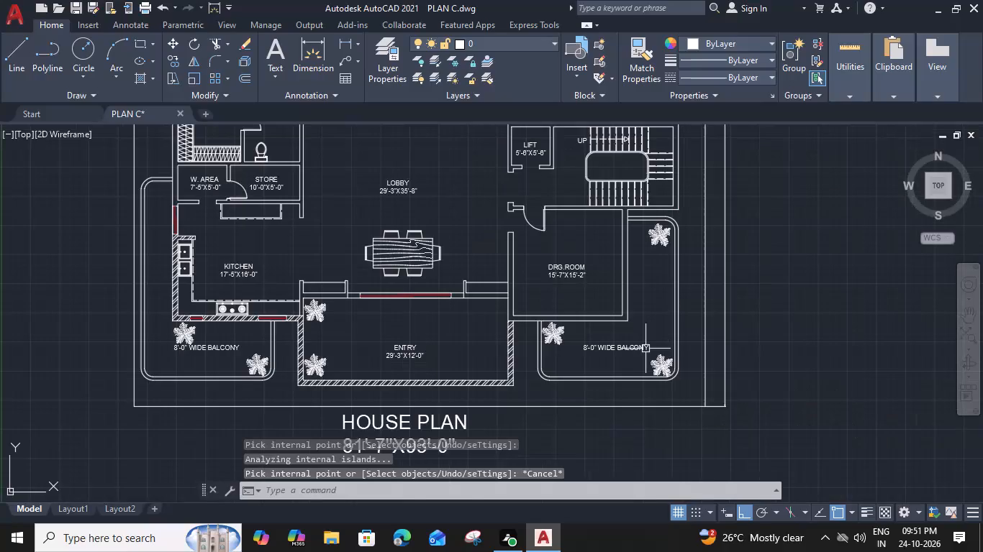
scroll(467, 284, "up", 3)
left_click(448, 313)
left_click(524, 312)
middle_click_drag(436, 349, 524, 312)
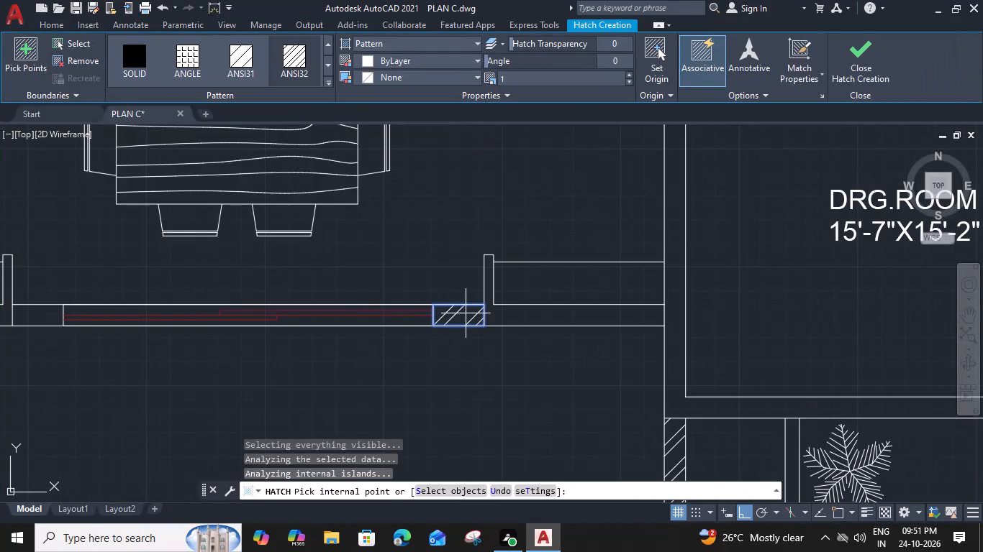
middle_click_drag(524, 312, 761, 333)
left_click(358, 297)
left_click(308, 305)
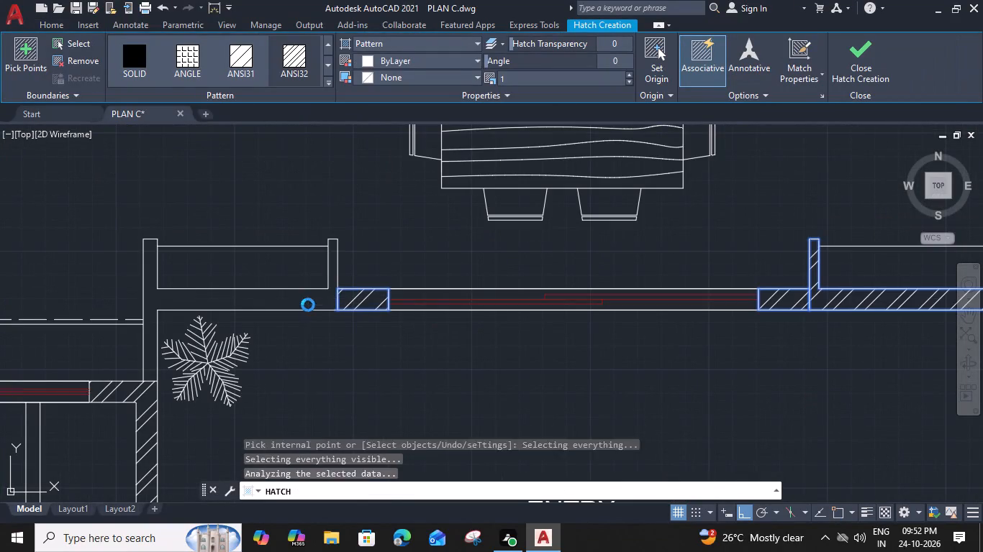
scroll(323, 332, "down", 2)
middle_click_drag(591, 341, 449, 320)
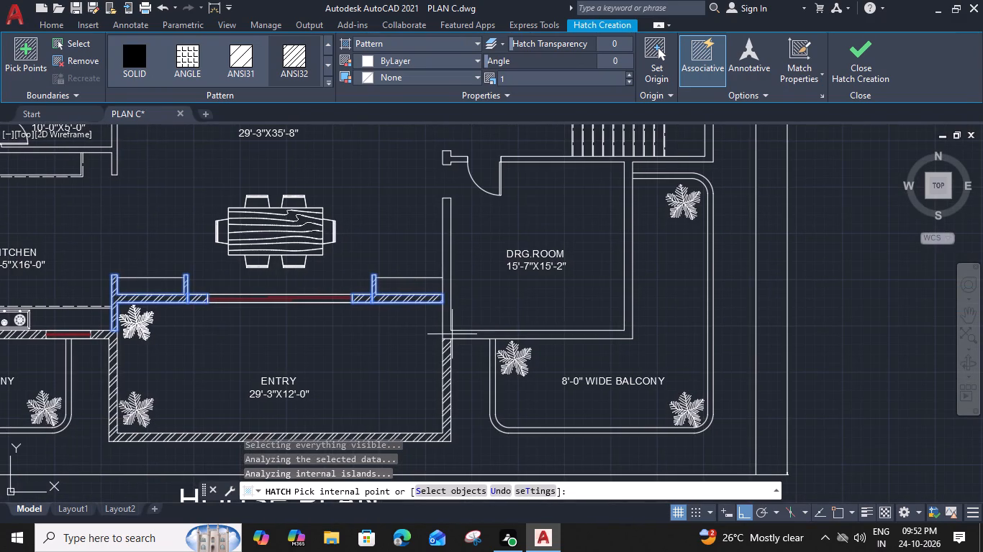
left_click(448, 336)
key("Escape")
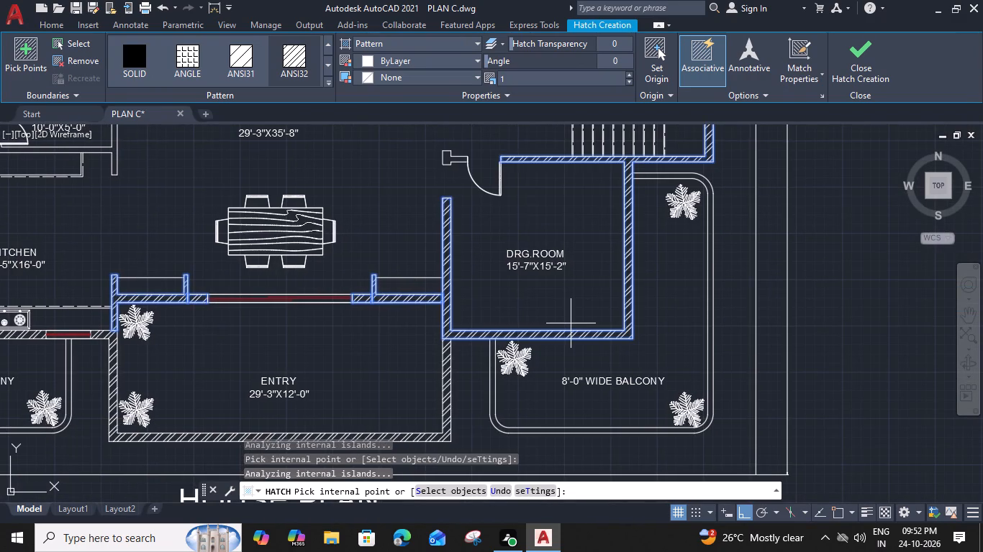
Delete the hatch on the ENTRY and KITCHEN walls and the hatch on the LOBBY–ENTRY and DRG.ROOM walls.
left_click(445, 368)
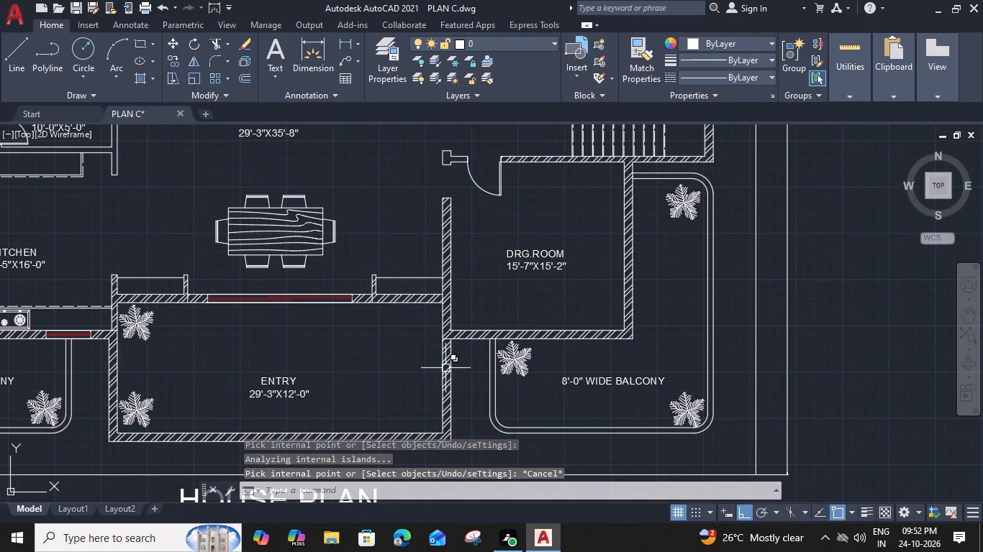
key("Delete")
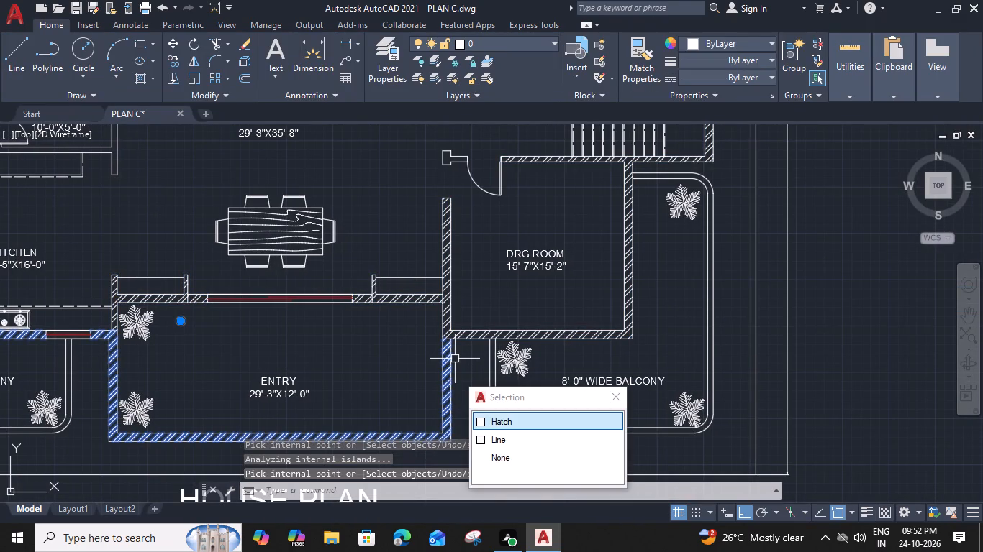
left_click(467, 336)
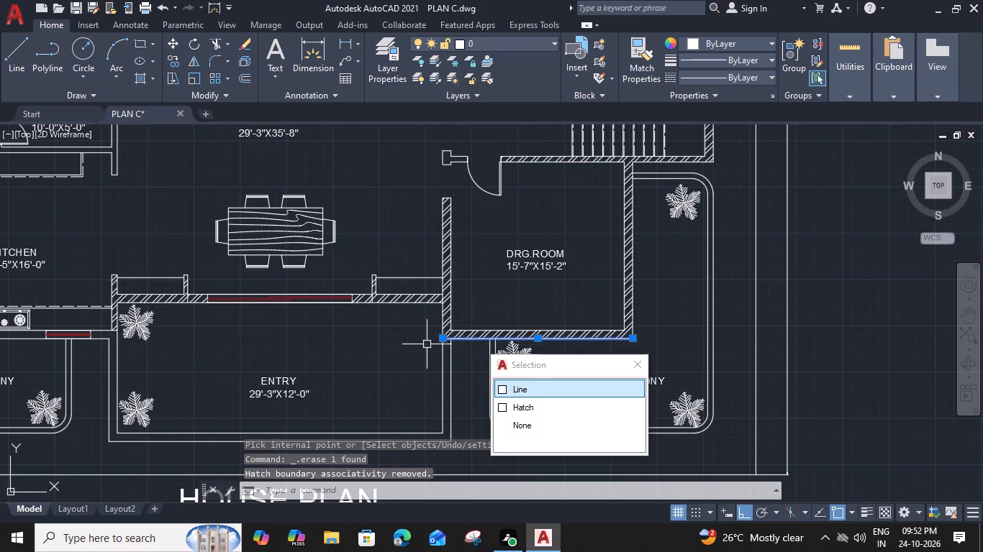
key("Escape")
scroll(454, 336, "up", 2)
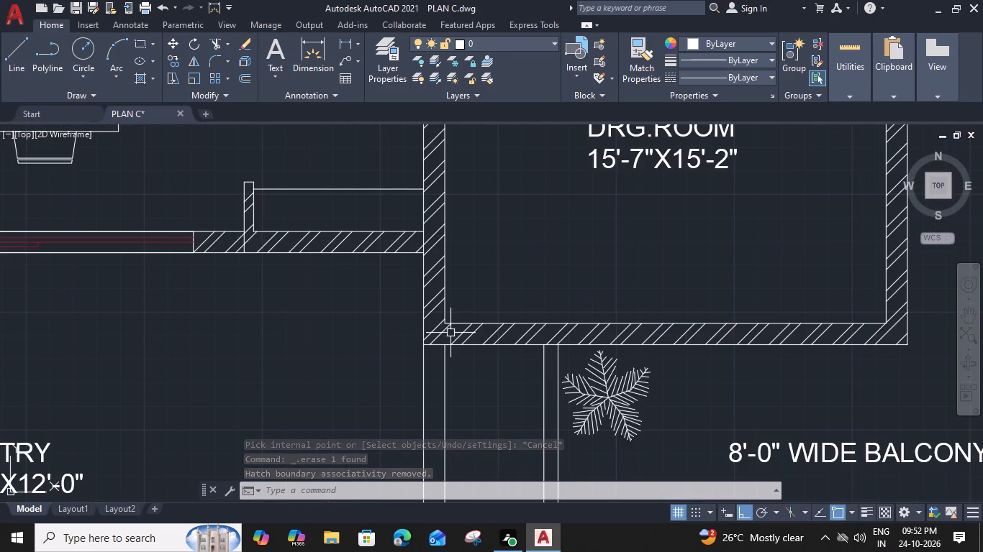
left_click(438, 333)
key("Delete")
Trim the lines crossing the LOBBY–ENTRY wall below the short stubs beside the red opening and at the DRG.ROOM wall junction.
middle_click_drag(300, 333, 402, 349)
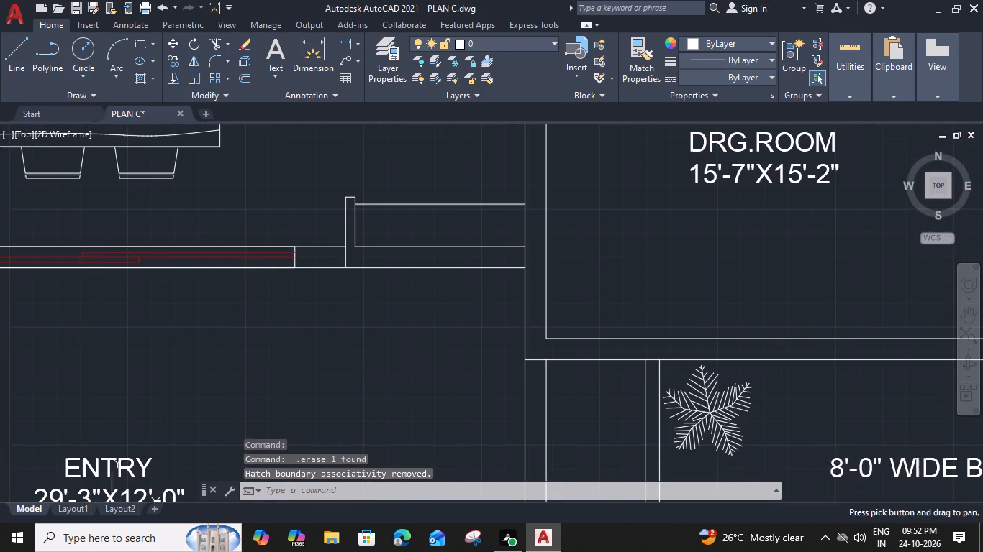
key("t")
key("r")
key("space")
left_click(345, 257)
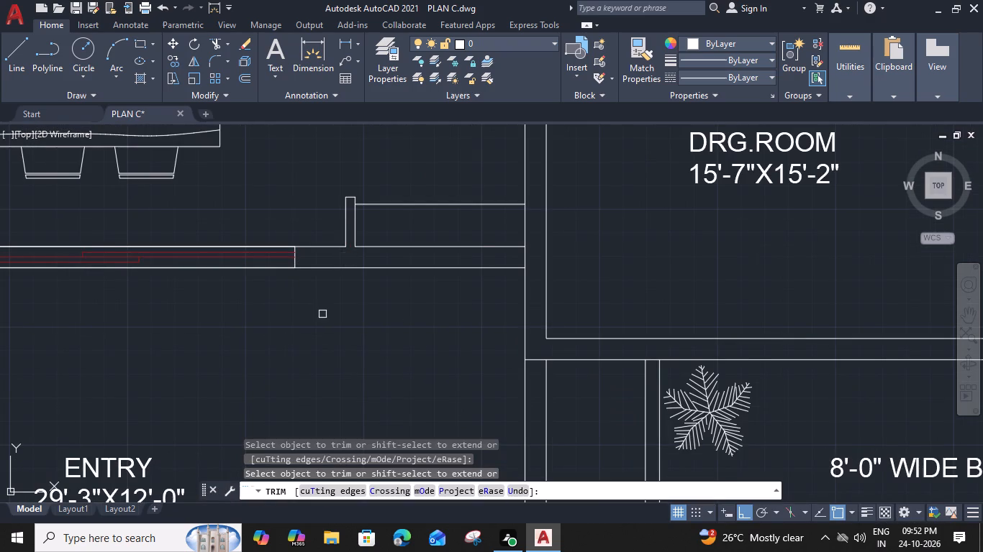
middle_click_drag(322, 314, 511, 317)
left_click(713, 259)
middle_click_drag(437, 321, 443, 320)
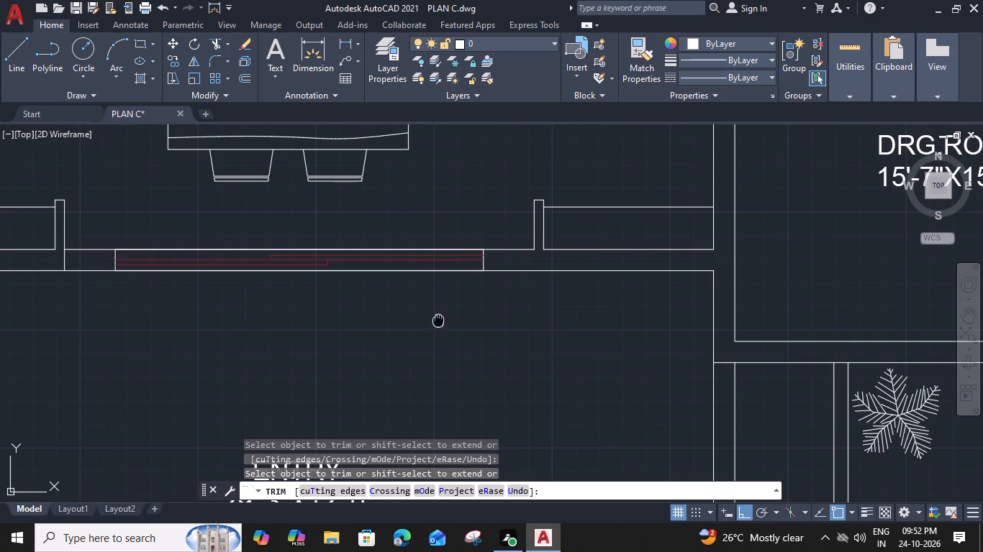
middle_click_drag(443, 320, 874, 298)
left_click(503, 234)
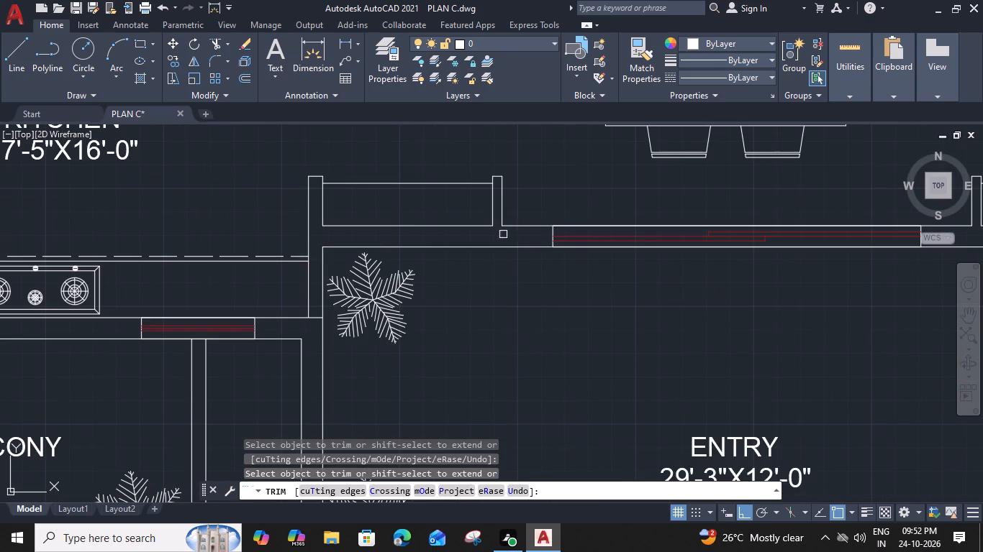
Trim the line across the KITCHEN–ENTRY wall corner and extend the KITCHEN's outer south wall line over the ENTRY's west wall.
left_click(314, 320)
left_click(288, 341, "shift")
scroll(672, 383, "down", 1)
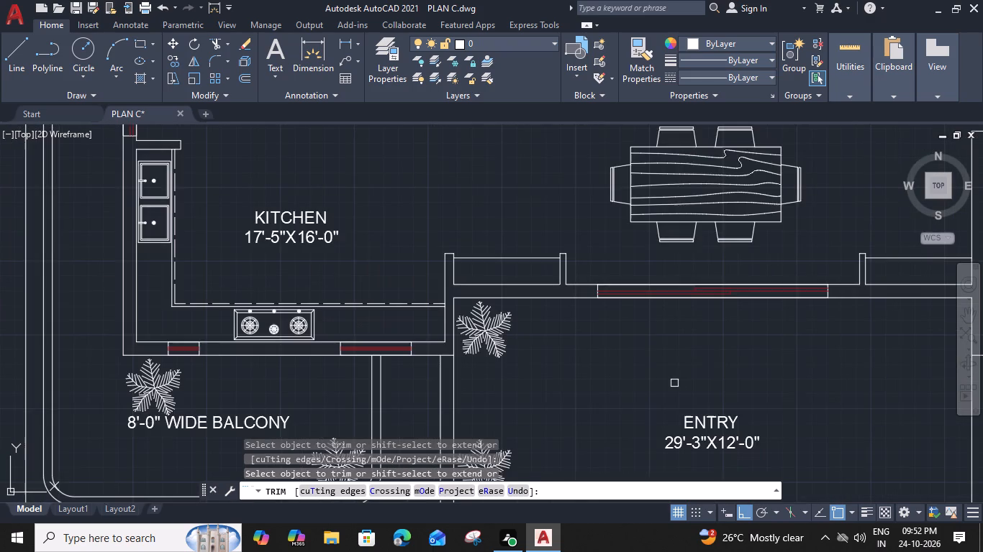
middle_click_drag(771, 369, 365, 334)
scroll(584, 339, "down", 2)
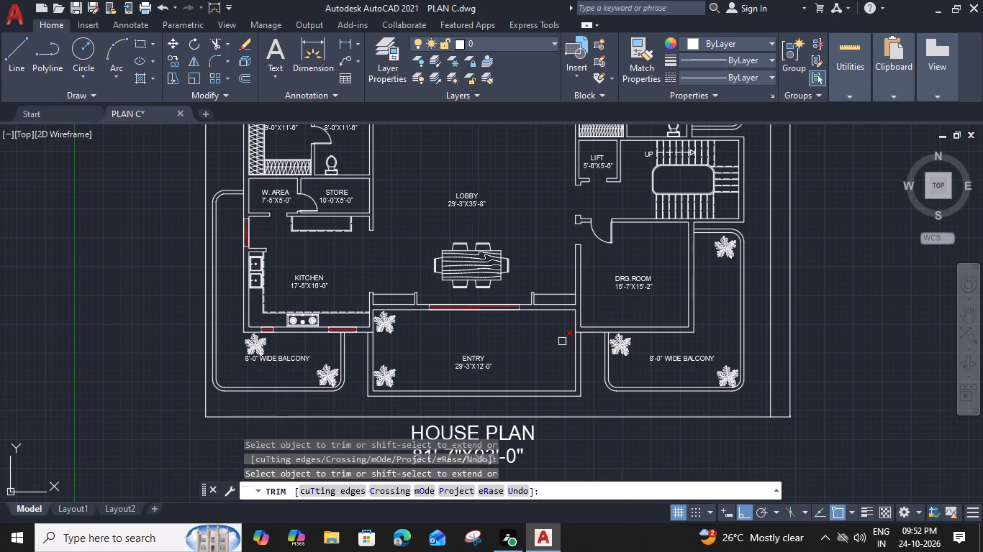
key("Escape")
Hatch the LOBBY–ENTRY wall west of the red opening, the KITCHEN's south and west walls, and the connected W. AREA, STORE, DRESS and TOILET walls.
type("H")
key("space")
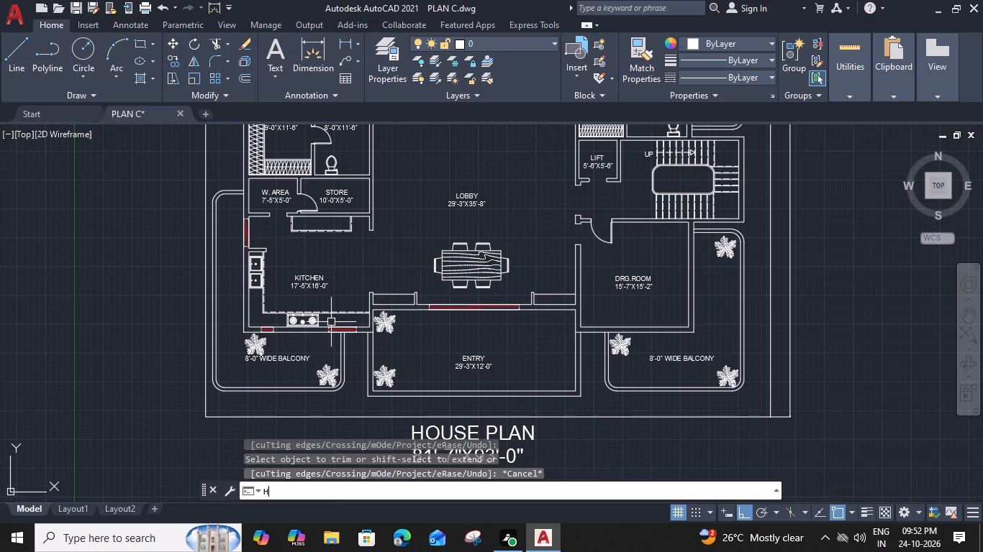
scroll(565, 317, "up", 2)
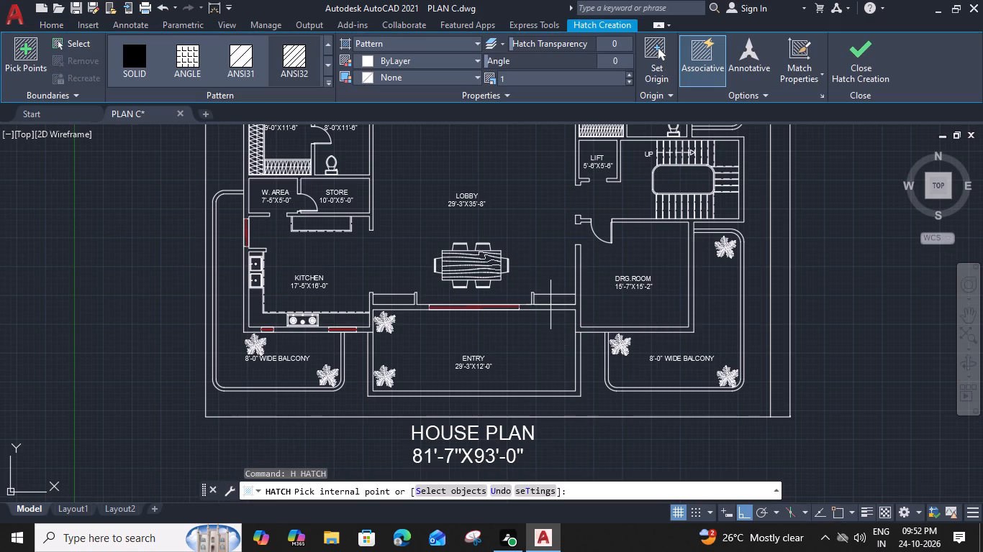
scroll(601, 336, "up", 1)
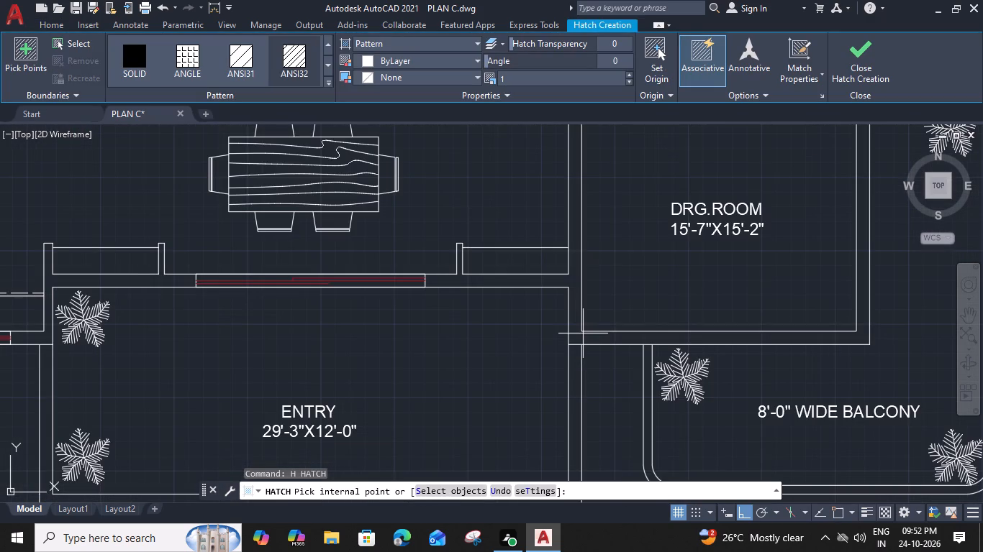
left_click(577, 333)
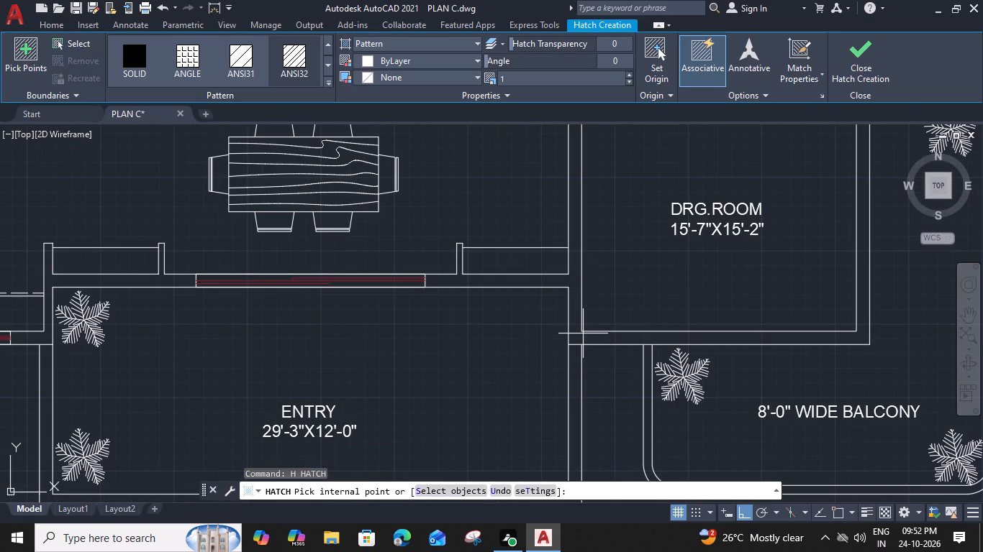
left_click(577, 332)
middle_click_drag(454, 341, 802, 332)
left_click(398, 275)
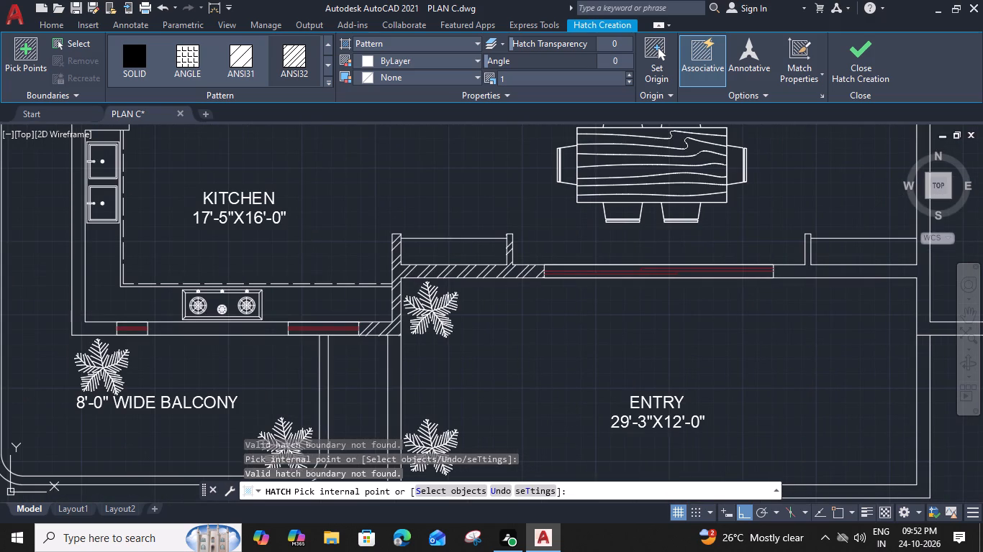
middle_click_drag(357, 323, 486, 323)
left_click(401, 326)
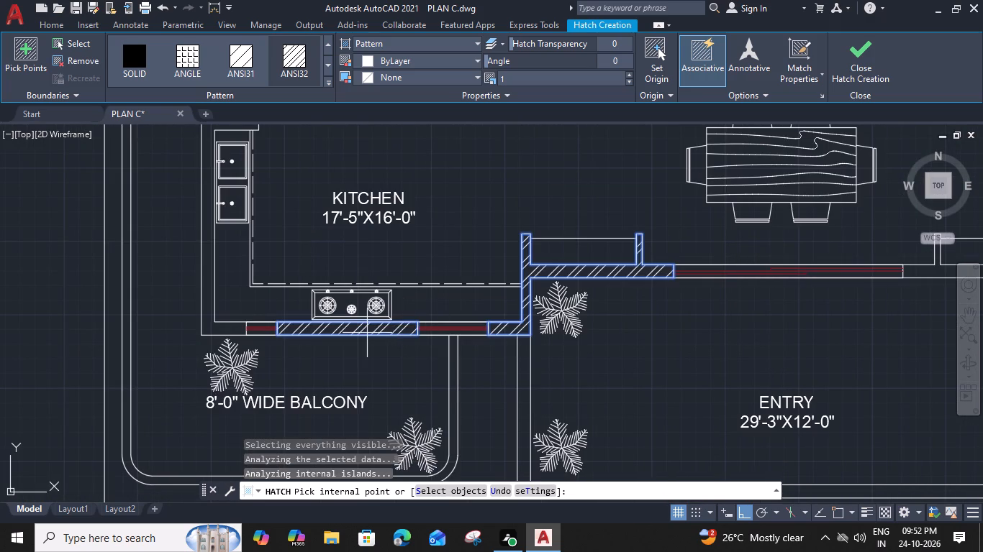
left_click(224, 328)
middle_click_drag(306, 213, 307, 257)
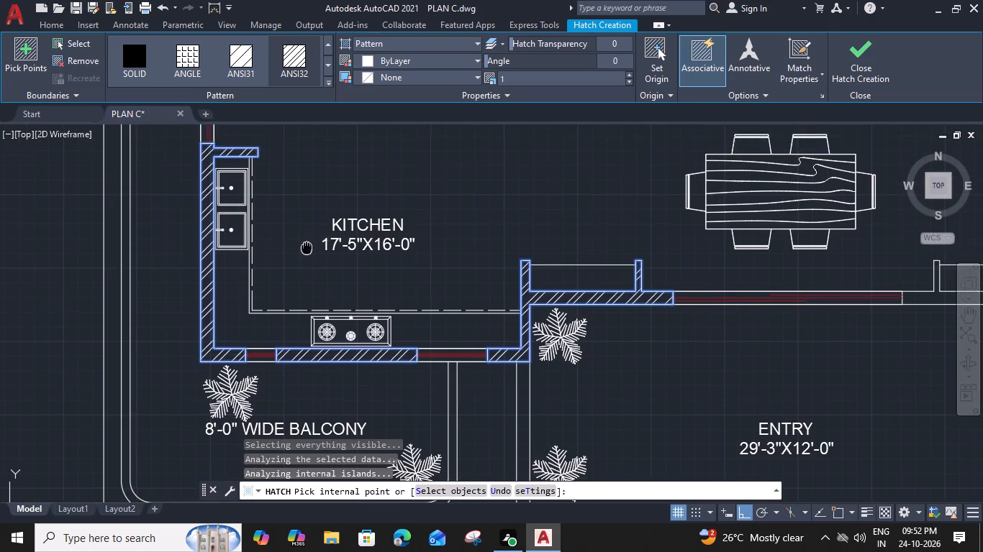
middle_click_drag(307, 257, 344, 487)
left_click(252, 296)
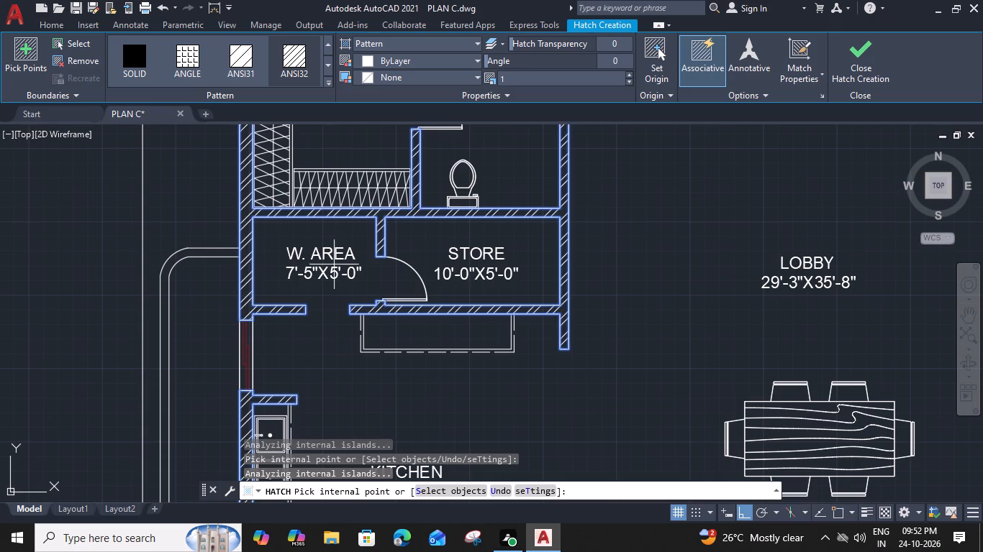
Hatch the east end of the partition between LOUNGE AREA and LOBBY and the four small rectangles beside it.
middle_click_drag(335, 272, 337, 477)
middle_click_drag(358, 234, 300, 426)
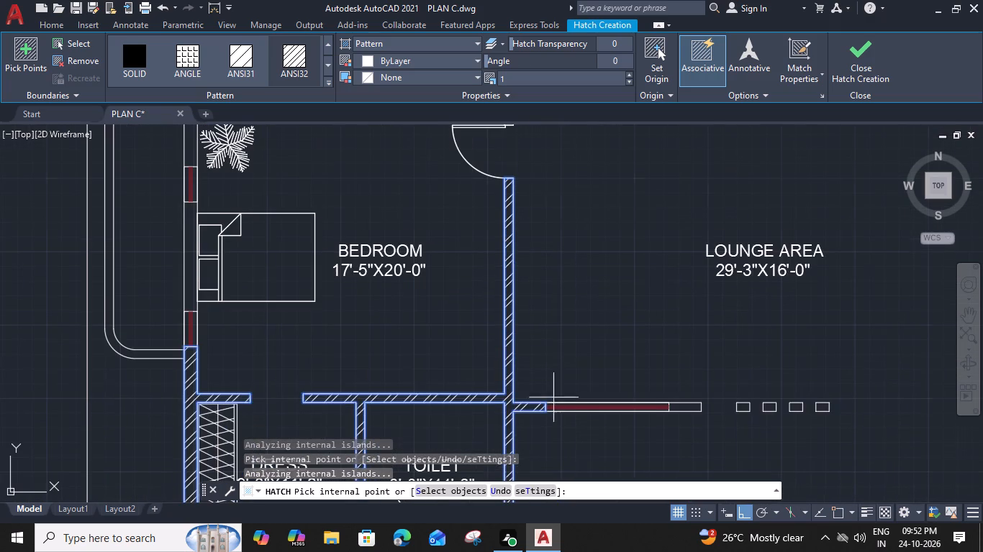
left_click(690, 404)
middle_click_drag(732, 404, 561, 357)
scroll(568, 364, "up", 3)
left_click(597, 355)
left_click(715, 349)
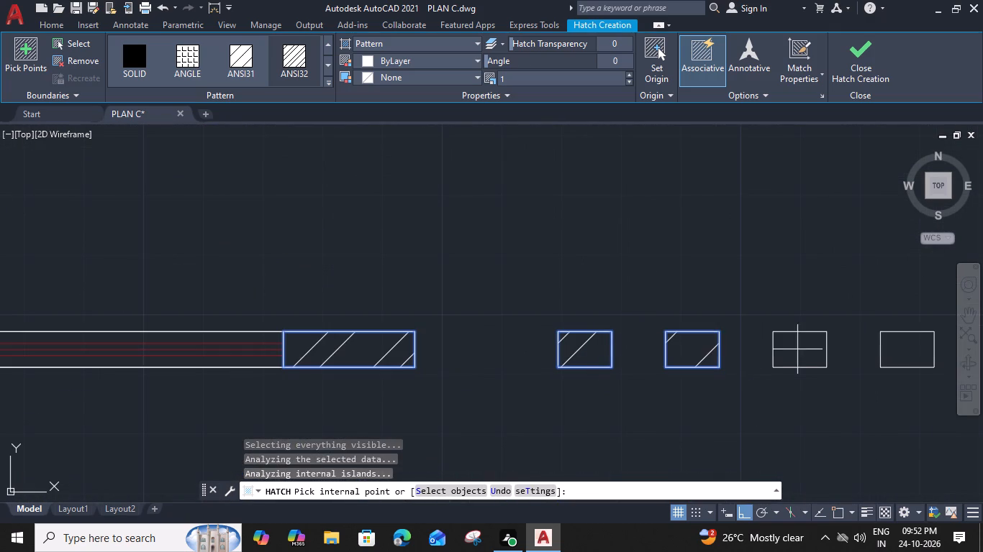
left_click(799, 349)
left_click(894, 344)
Hatch the 17'-5"X20'-0" bedroom's west wall between its windows and its northwest corner with the connected north wall.
scroll(894, 344, "down", 4)
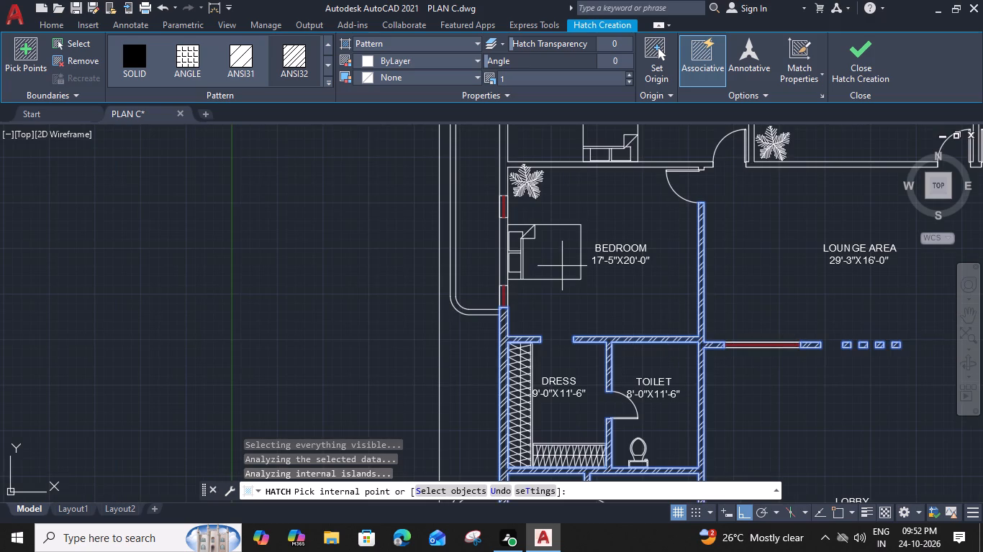
left_click(503, 245)
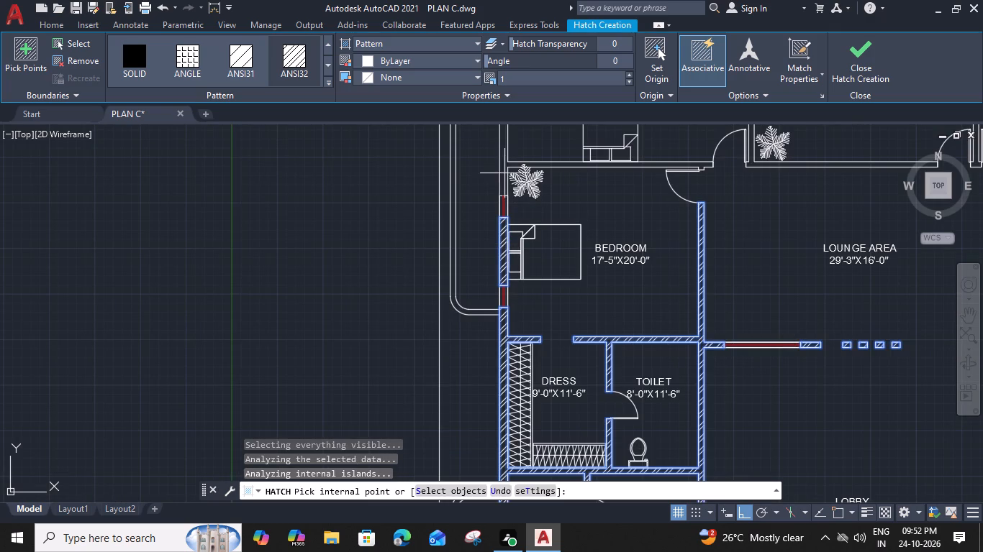
left_click(505, 171)
Hatch the walls north of the LOUNGE AREA, including the south wall of the 20'-3"X17'-9" bedroom and the partitions between the upper bedrooms.
scroll(502, 157, "up", 1)
middle_click_drag(653, 207, 512, 208)
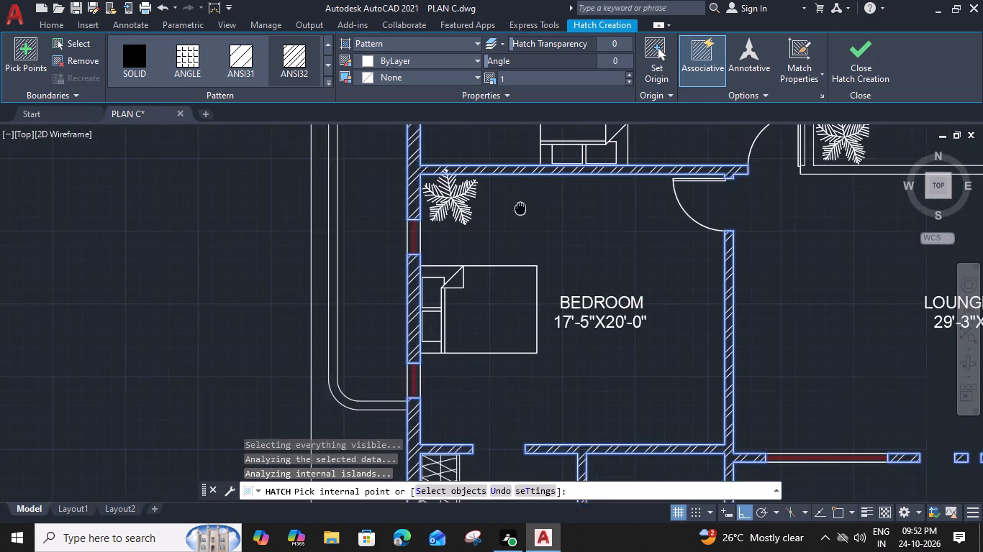
middle_click_drag(512, 208, 432, 193)
middle_click_drag(724, 178, 542, 269)
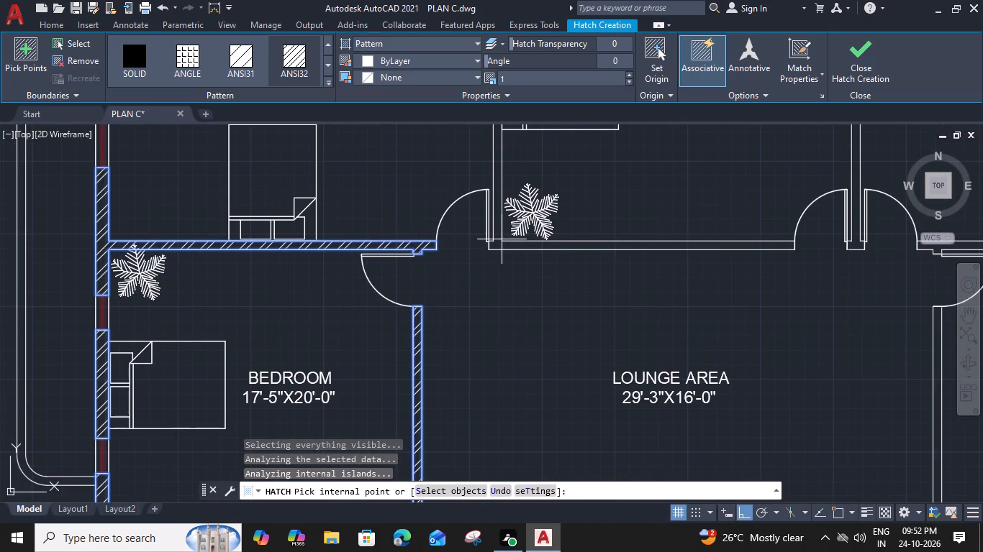
scroll(497, 240, "up", 3)
left_click(497, 243)
scroll(497, 243, "down", 5)
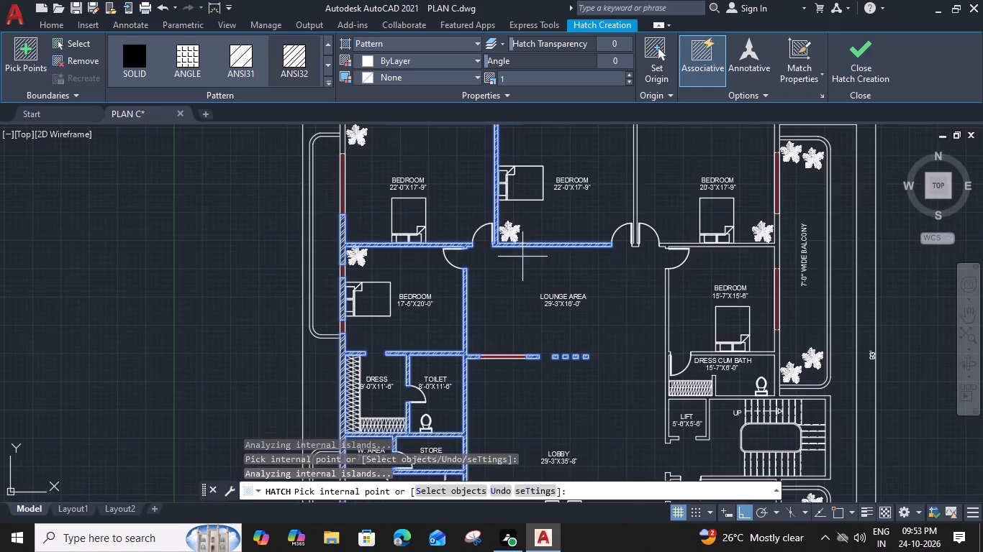
scroll(684, 252, "up", 4)
left_click(671, 208)
scroll(620, 212, "down", 3)
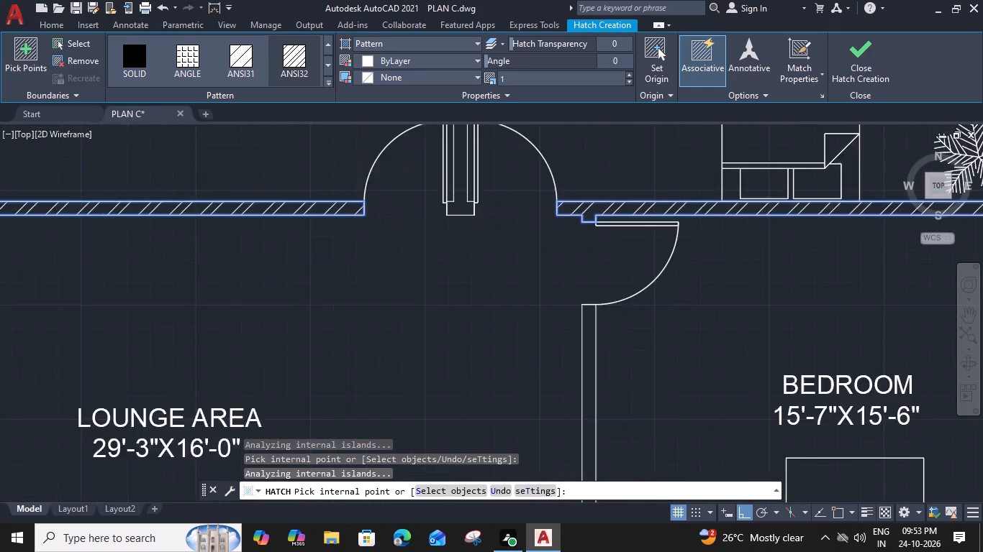
scroll(538, 211, "up", 3)
left_click(485, 210)
Hatch the wall between LOUNGE AREA and the 15'-7"X15'-6" bedroom with the connected DRESS CUM BATH, LIFT and staircase walls.
scroll(485, 210, "down", 4)
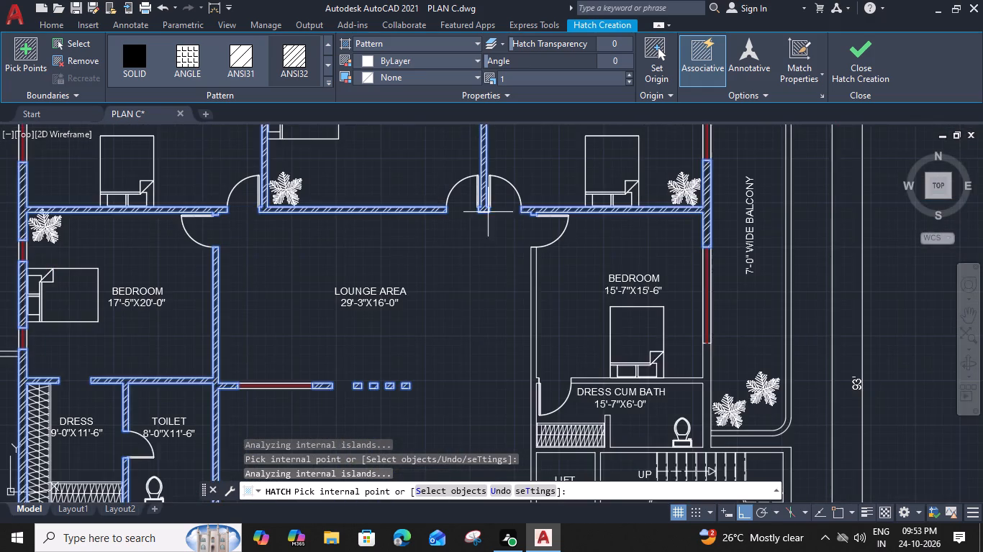
scroll(535, 308, "up", 2)
left_click(533, 303)
scroll(533, 303, "down", 3)
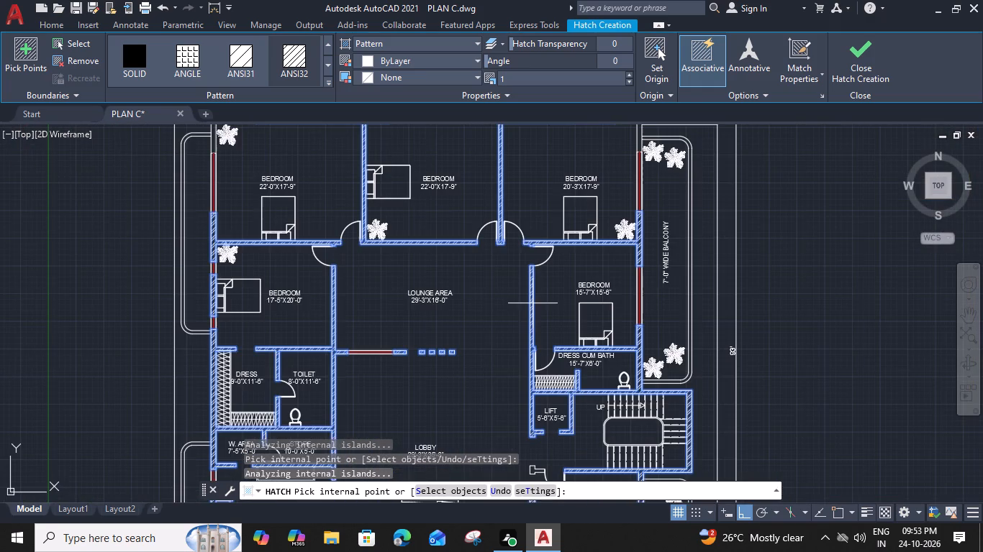
Hatch the 20'-3"X17'-9" bedroom's east wall north of its window with the connected walls of the northeast TOILET.
middle_click_drag(630, 195, 597, 324)
scroll(605, 280, "up", 1)
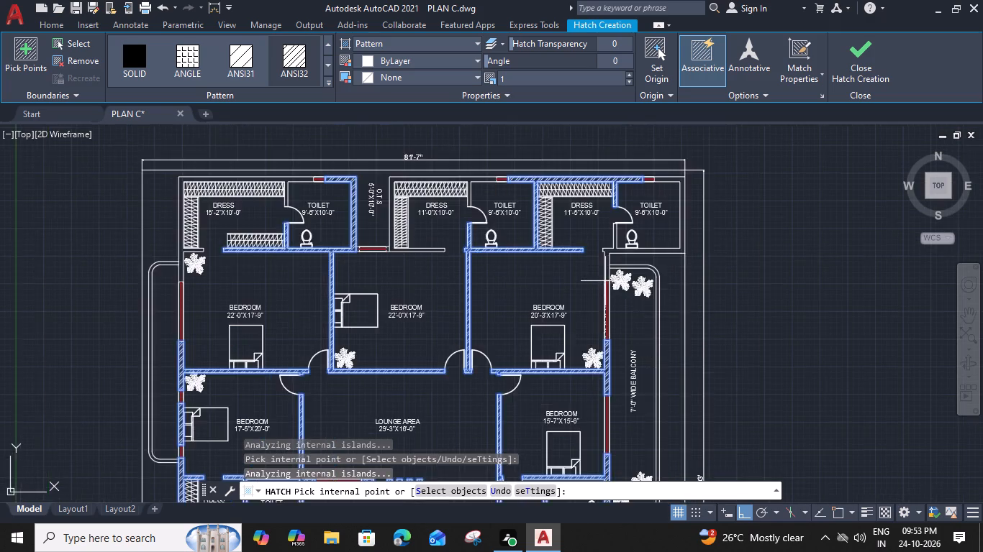
scroll(605, 281, "up", 2)
left_click(612, 220)
middle_click_drag(613, 211, 597, 267)
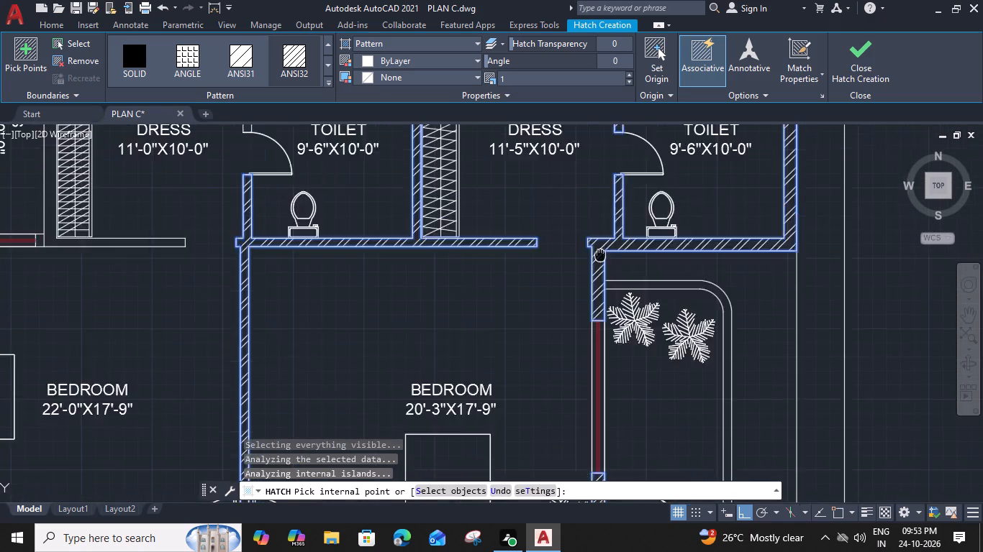
middle_click_drag(597, 267, 559, 418)
Hatch the remaining north-side walls around the 11'-0"X10'-0" DRESS and the 15'-2"X10'-0" DRESS with their connected toilet partitions.
middle_click_drag(430, 353, 666, 354)
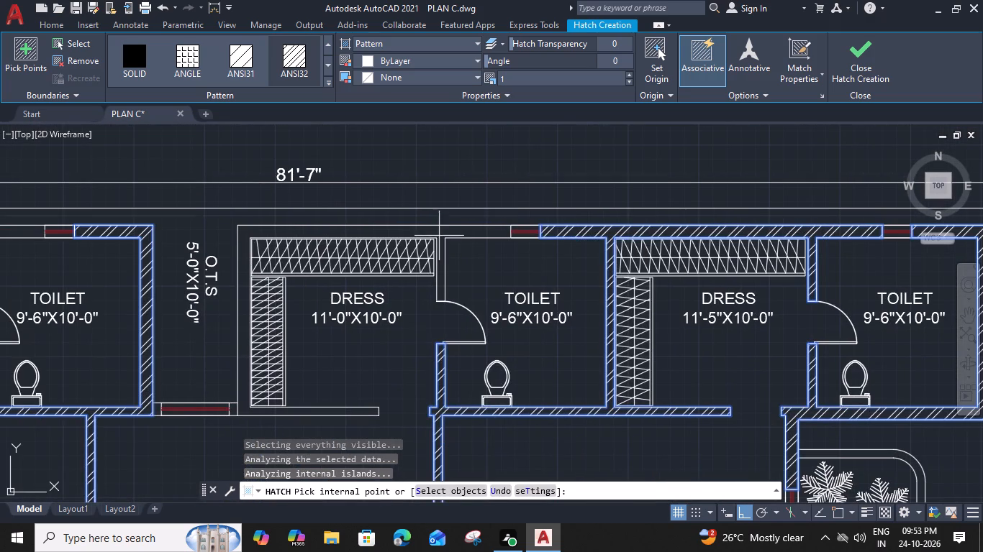
left_click(442, 232)
middle_click_drag(398, 339, 693, 200)
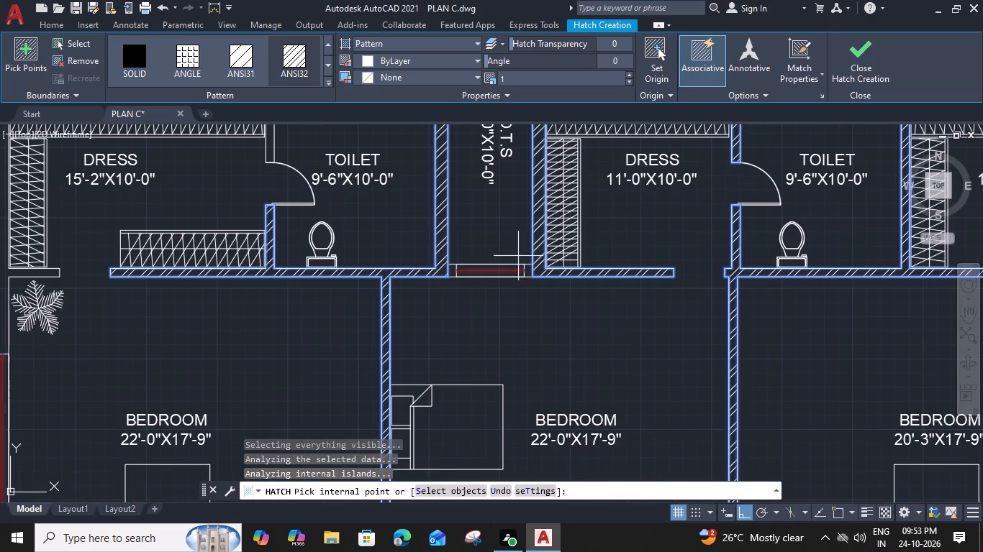
middle_click_drag(368, 234, 497, 357)
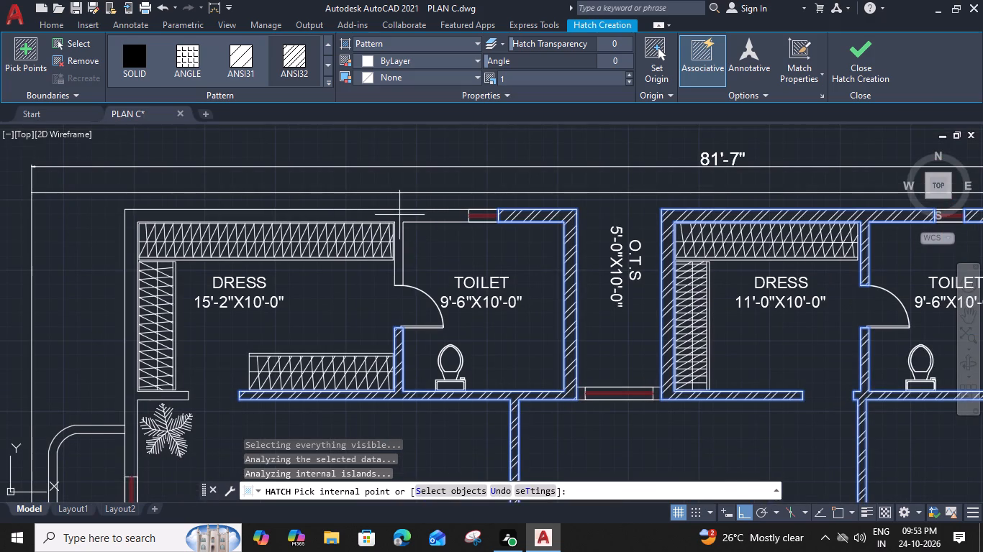
left_click(399, 215)
Check the plan from the north DRESS rooms down to the ENTRY for unhatched walls and finish the hatch.
scroll(415, 297, "down", 1)
middle_click_drag(454, 380, 456, 374)
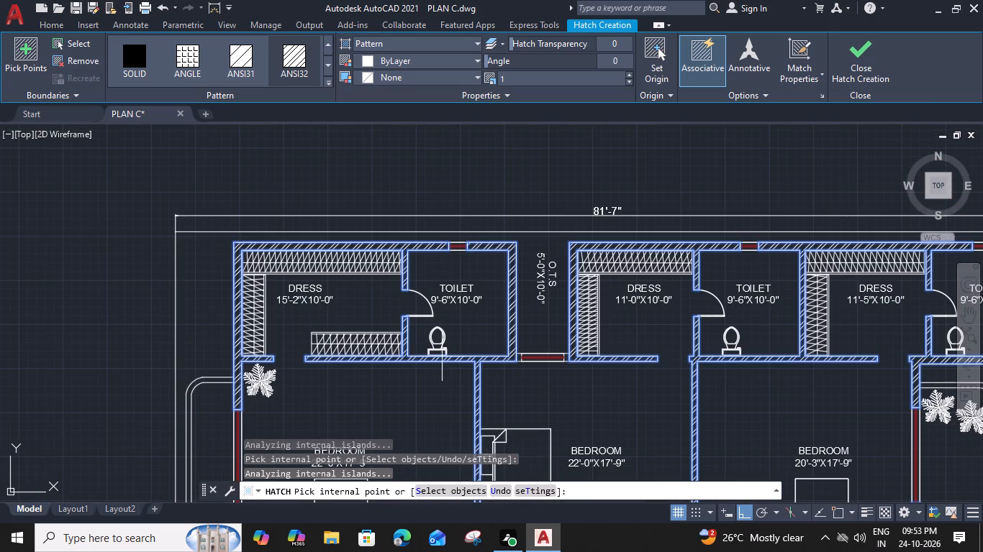
middle_click_drag(456, 374, 527, 137)
middle_click_drag(702, 374, 445, 162)
middle_click_drag(526, 339, 456, 234)
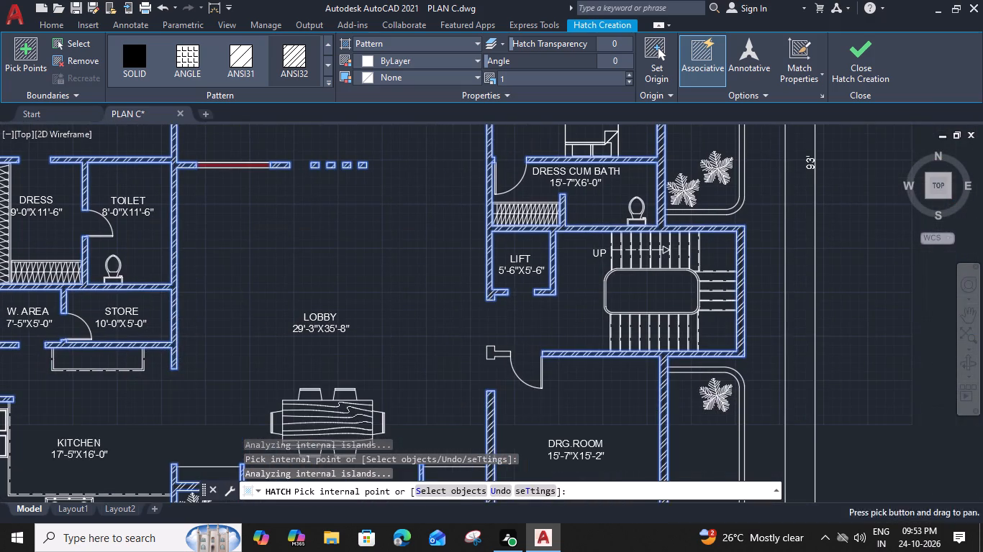
middle_click_drag(553, 380, 532, 208)
middle_click_drag(553, 297, 566, 228)
middle_click_drag(404, 327, 535, 349)
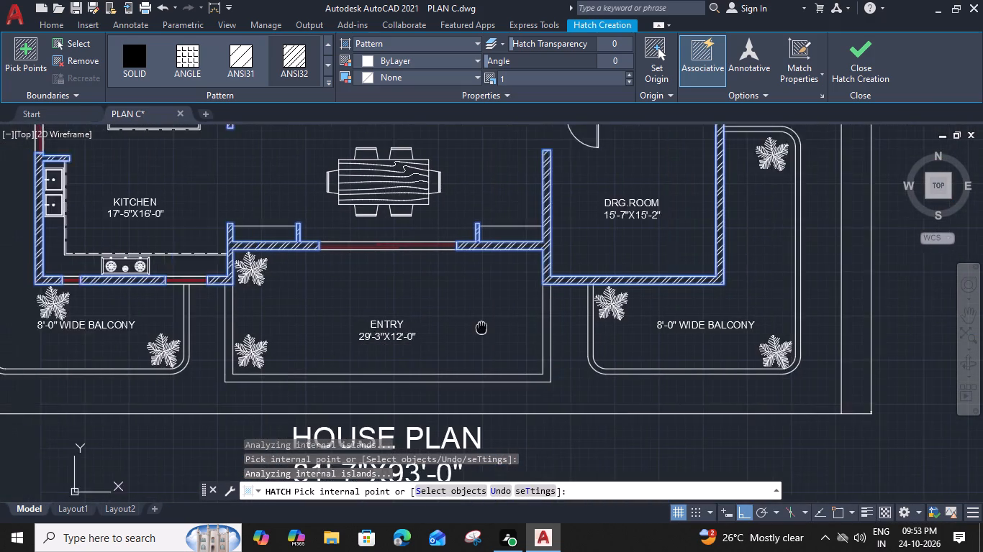
middle_click_drag(535, 349, 578, 368)
scroll(447, 343, "down", 1)
left_click(864, 65)
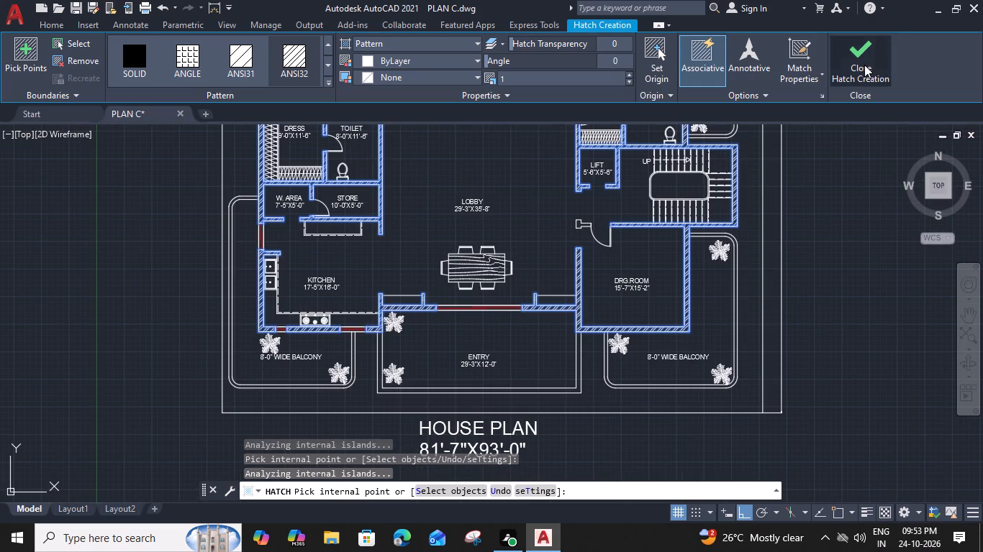
Look over the wall hatching across the whole plan, from the LOBBY to the north rooms and back.
middle_click_drag(504, 221, 505, 353)
middle_click_drag(487, 264, 486, 312)
middle_click_drag(479, 246, 479, 277)
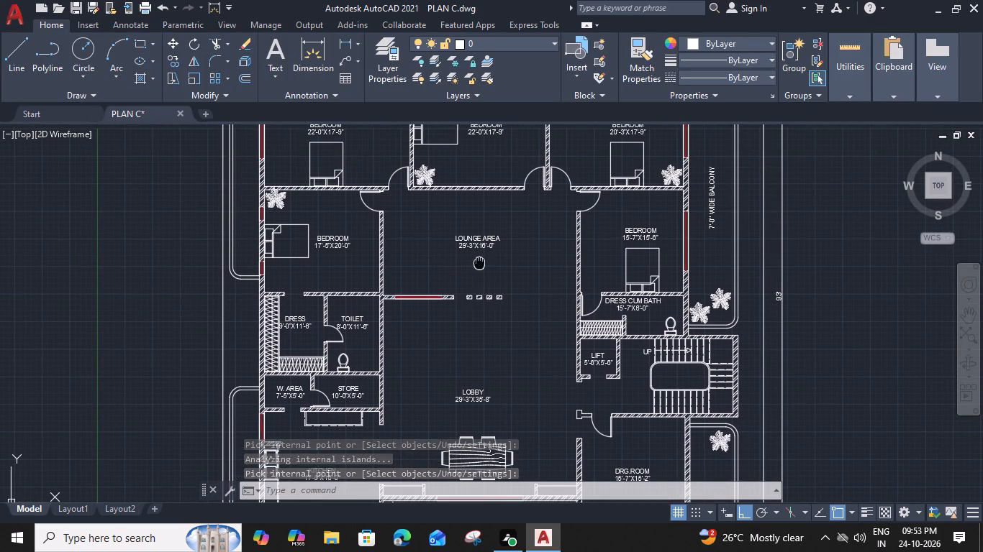
middle_click_drag(479, 277, 484, 318)
middle_click_drag(496, 252, 490, 344)
middle_click_drag(486, 266, 486, 273)
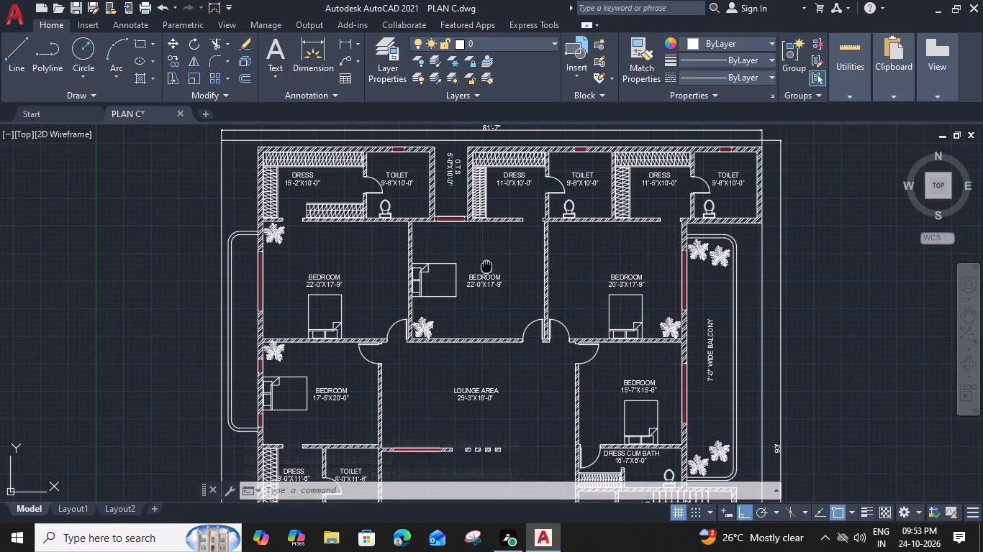
middle_click_drag(486, 273, 486, 289)
scroll(489, 283, "down", 1)
middle_click_drag(497, 334, 509, 193)
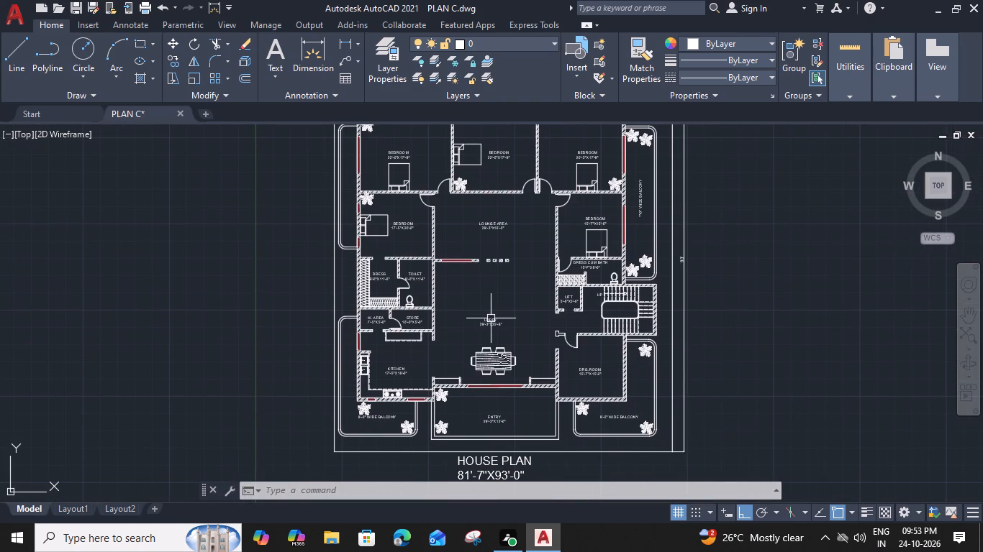
Save the drawing.
key("ctrl+s")
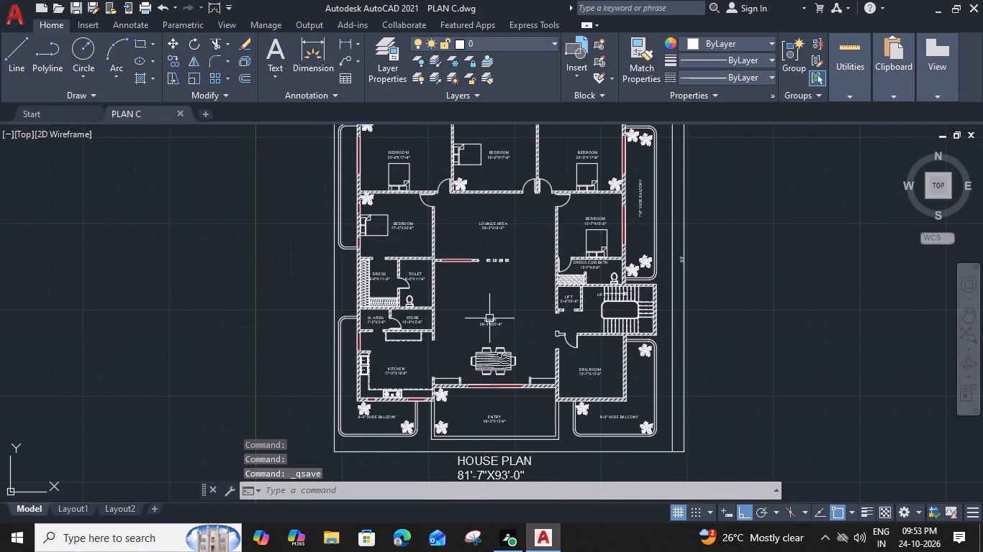
Start a plot of the drawing with AutoCAD PDF (High Quality Print).pc3 as the plotter.
type("PLOT")
key("space")
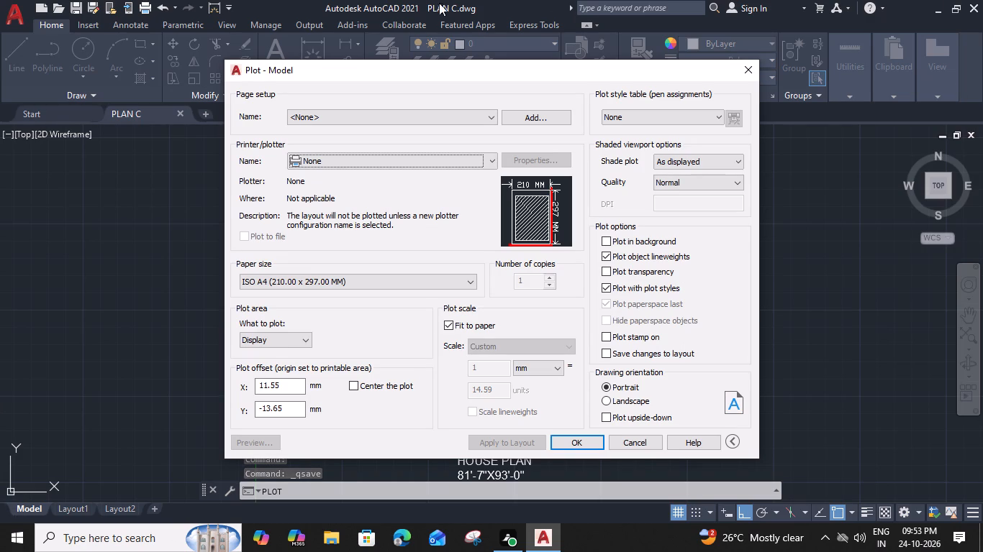
left_click(479, 112)
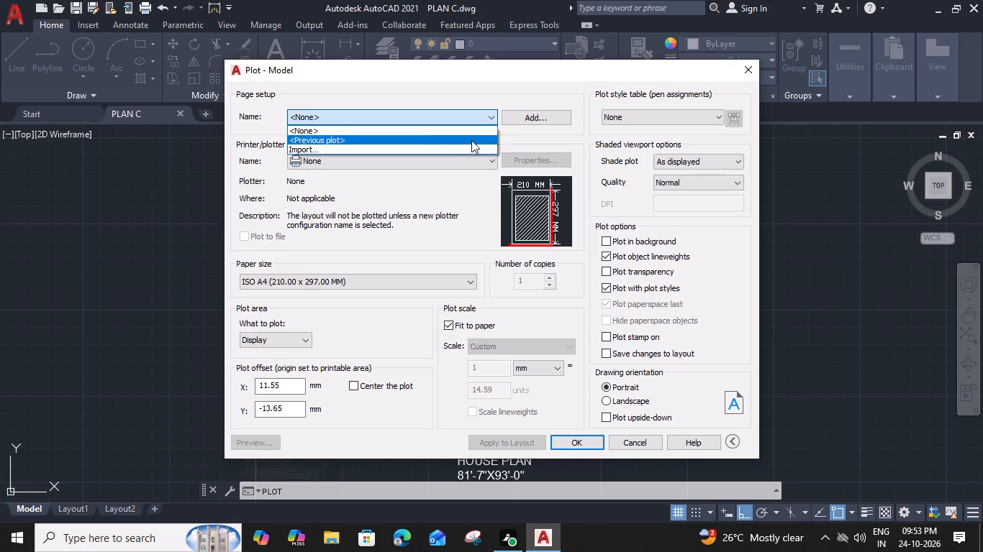
left_click(486, 116)
left_click(481, 160)
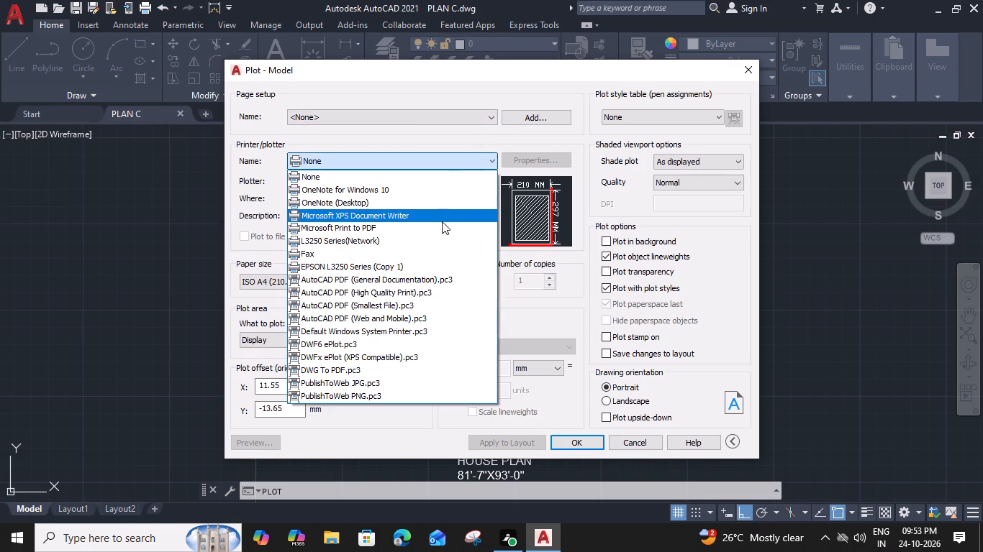
left_click(430, 292)
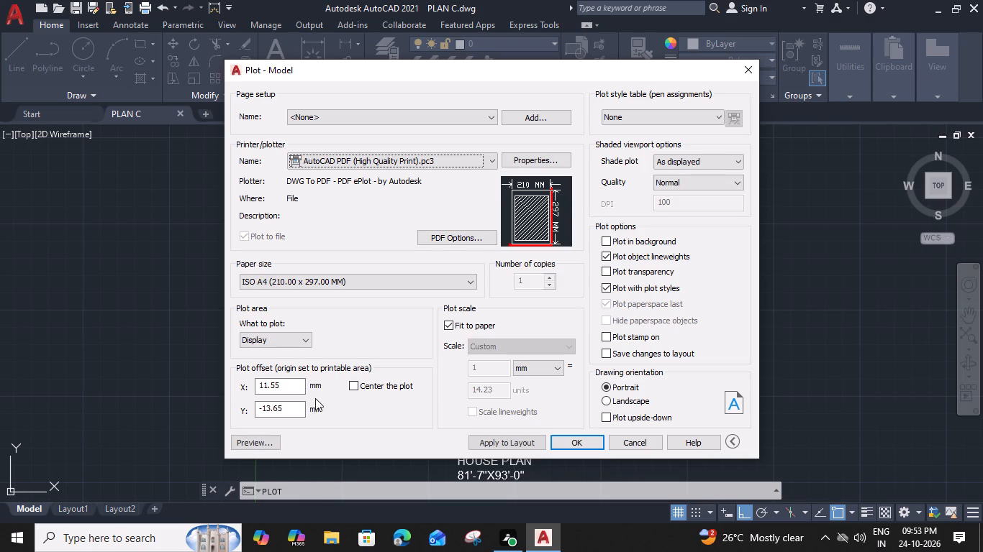
Centre the plot and set the plot area to a window enclosing the whole house plan and its title.
left_click(354, 383)
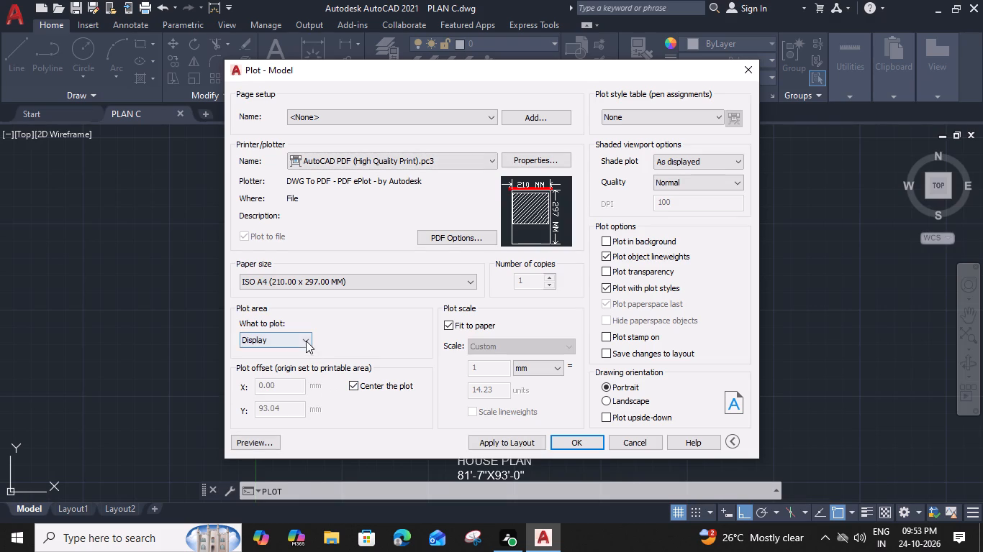
left_click(306, 340)
left_click(276, 385)
scroll(276, 385, "down", 2)
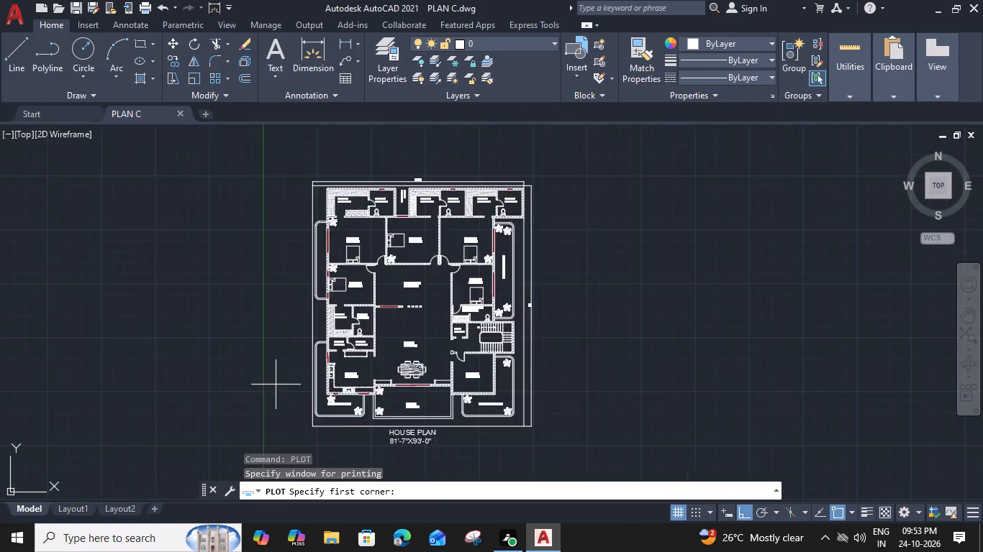
left_click(286, 247)
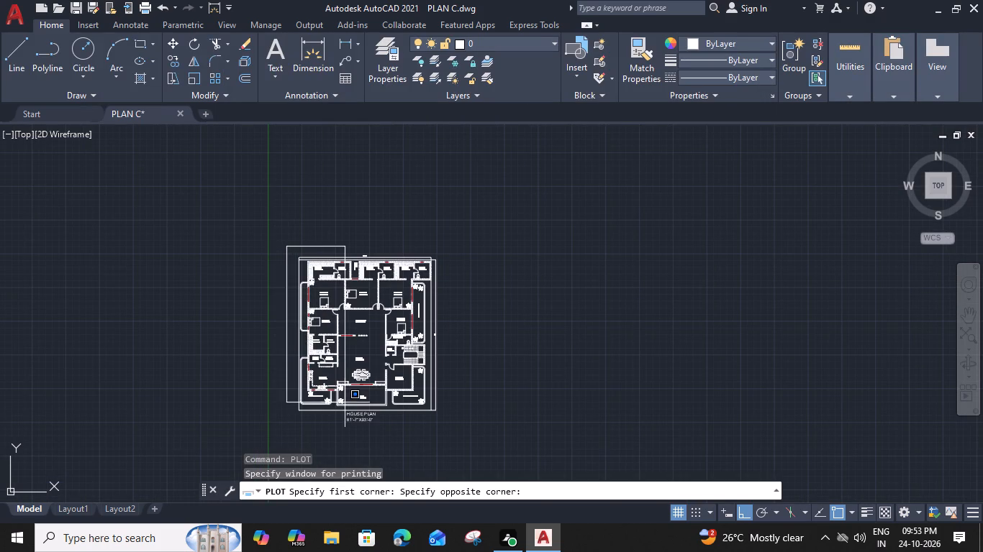
left_click(443, 424)
Plot to the PDF file Plan C-Model in Documents, overwriting the existing file, and return to the AutoCAD drawing.
left_click(561, 443)
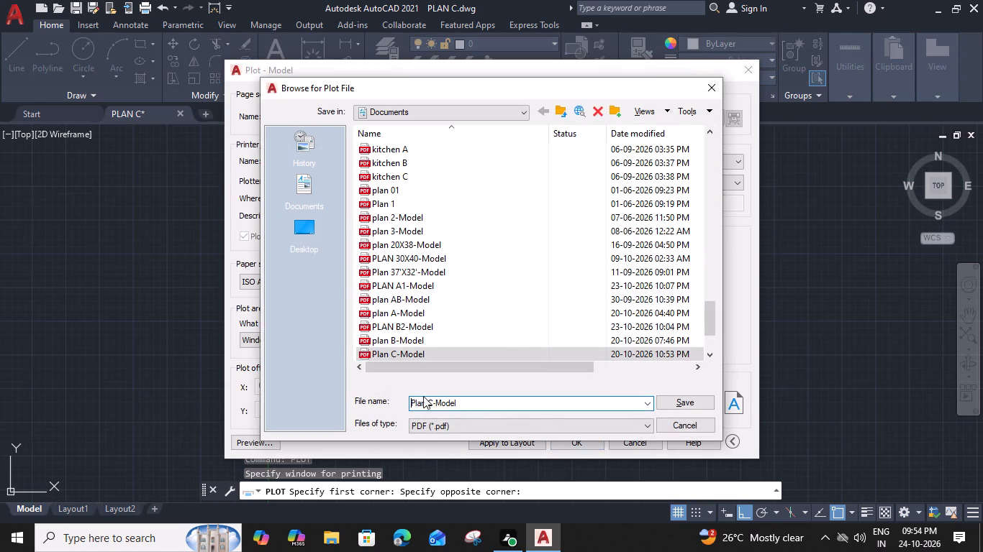
left_click(687, 405)
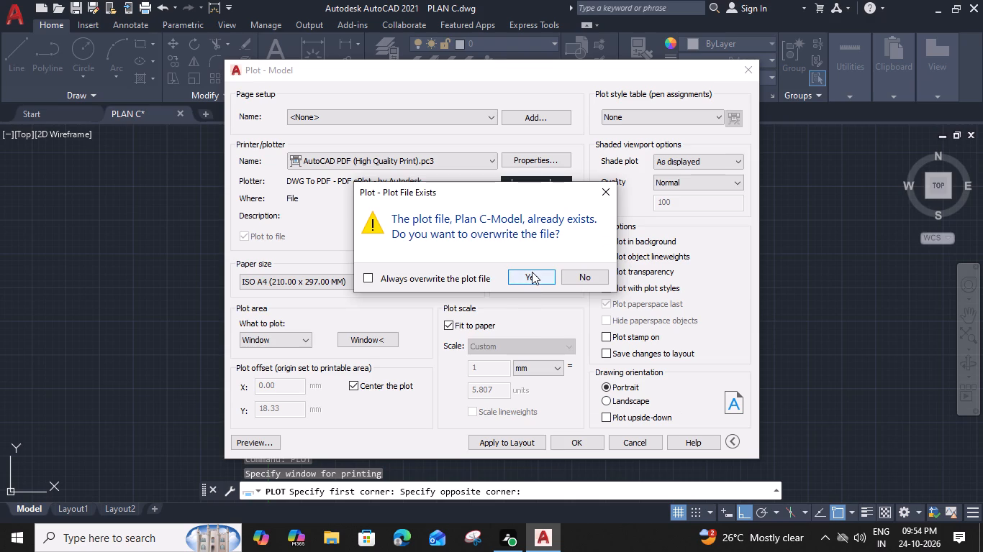
left_click(532, 272)
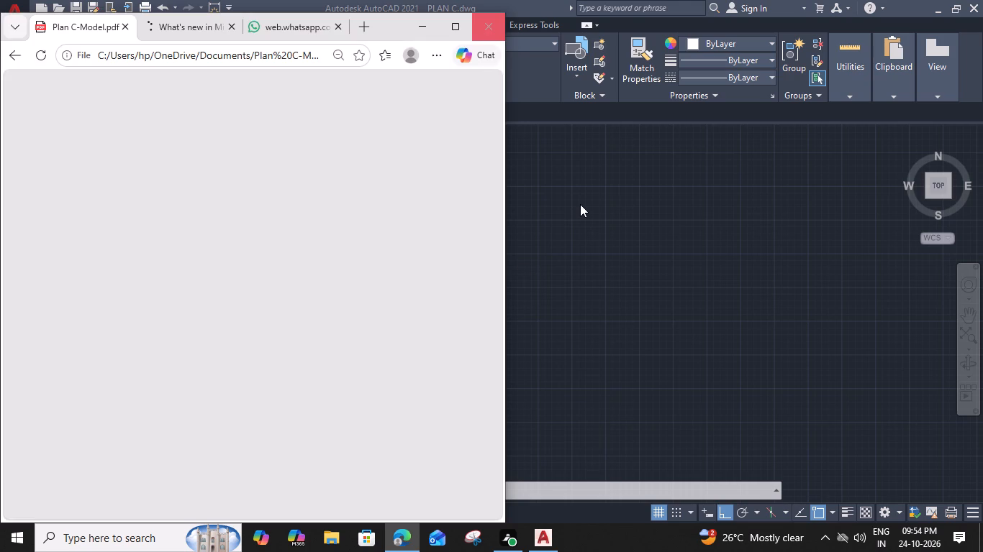
left_click(580, 204)
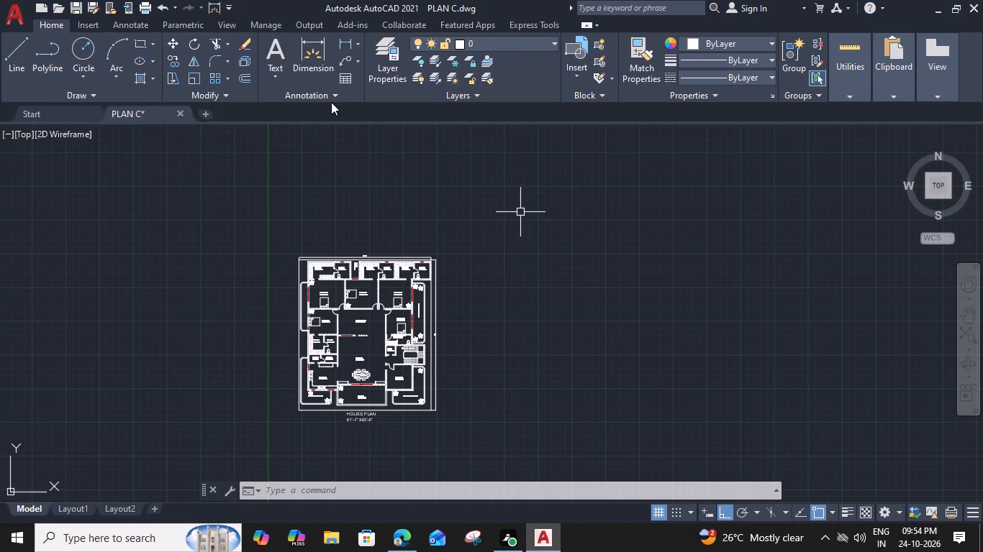
Create a new blank drawing and go back to the PLAN C drawing.
left_click(207, 111)
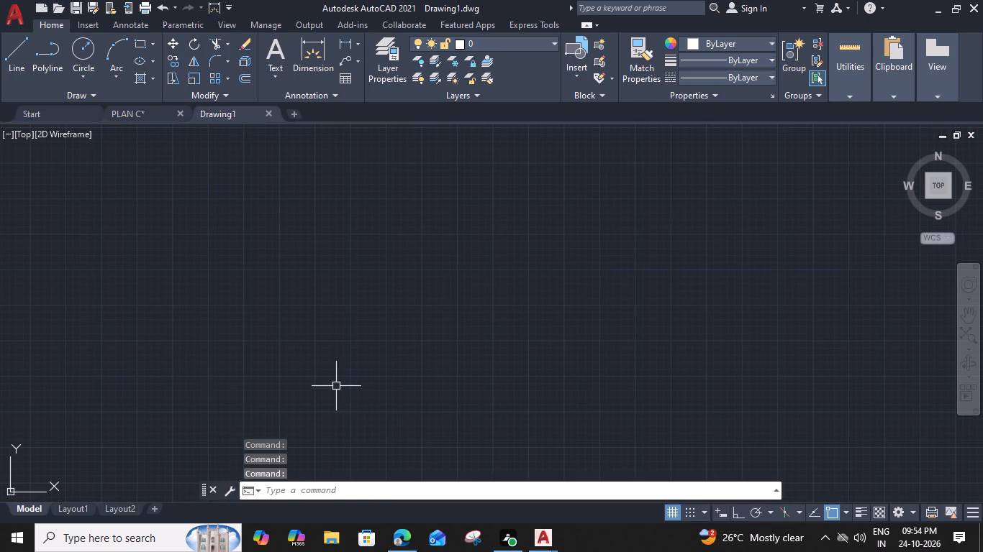
left_click(152, 106)
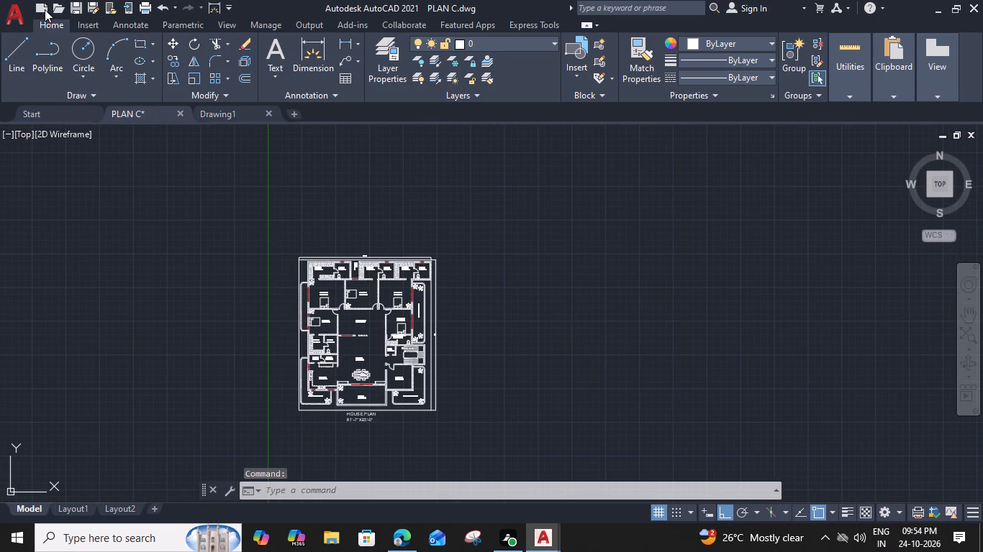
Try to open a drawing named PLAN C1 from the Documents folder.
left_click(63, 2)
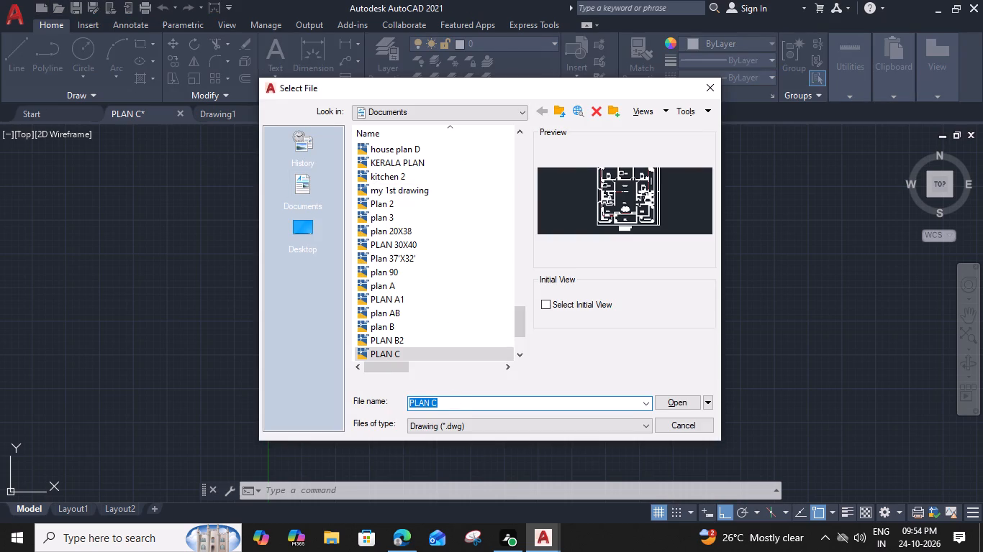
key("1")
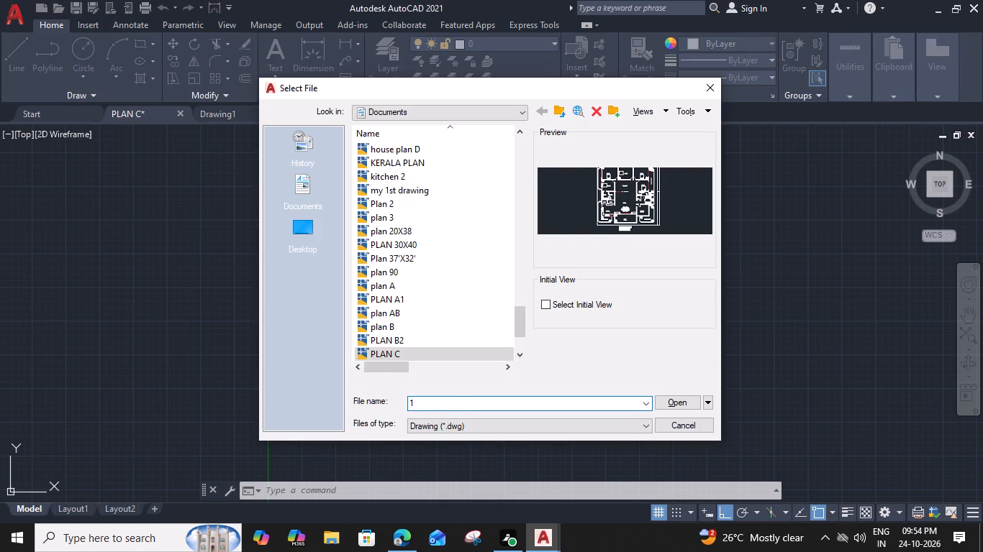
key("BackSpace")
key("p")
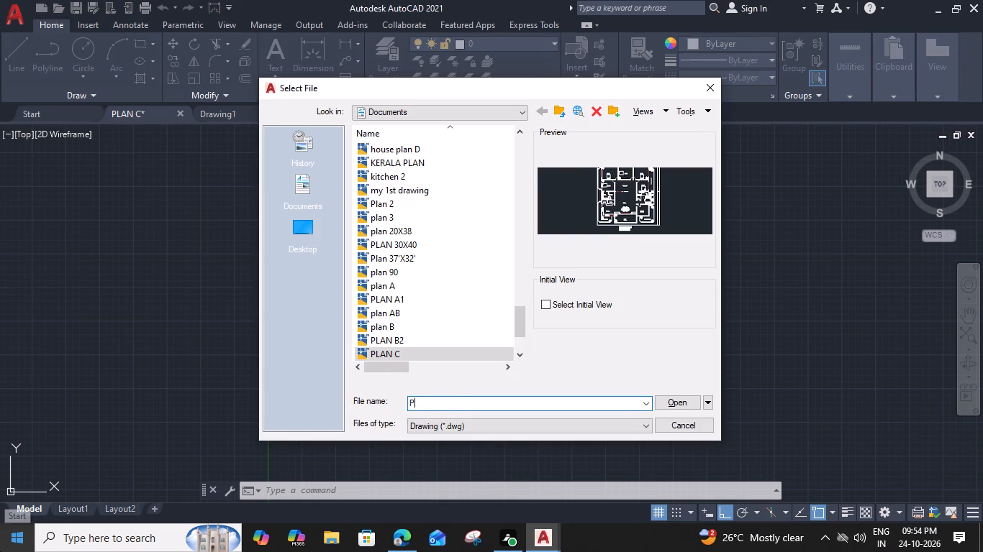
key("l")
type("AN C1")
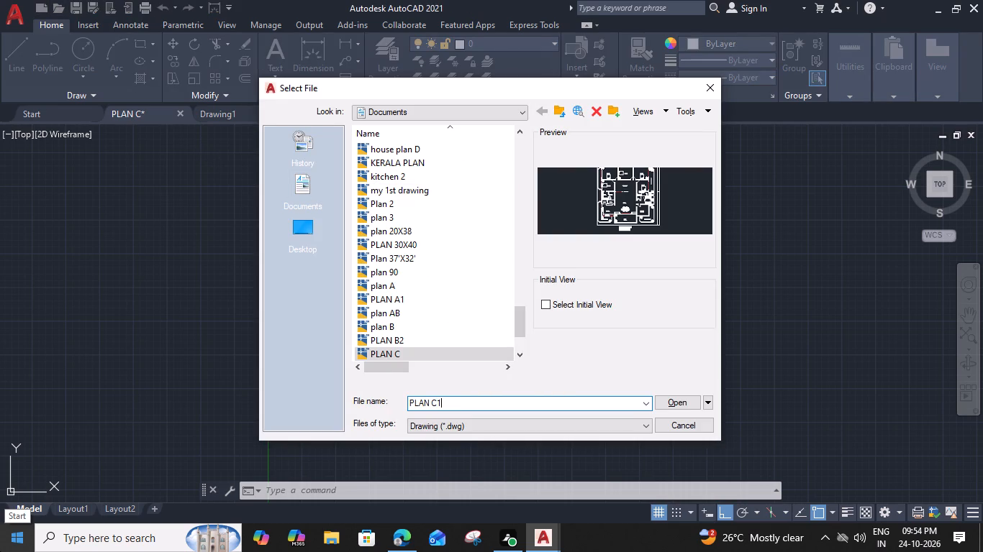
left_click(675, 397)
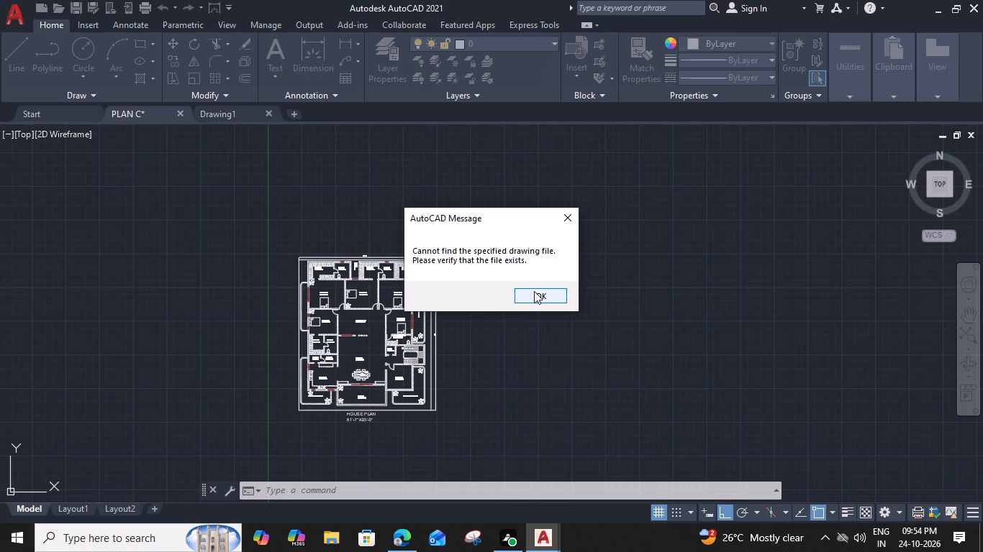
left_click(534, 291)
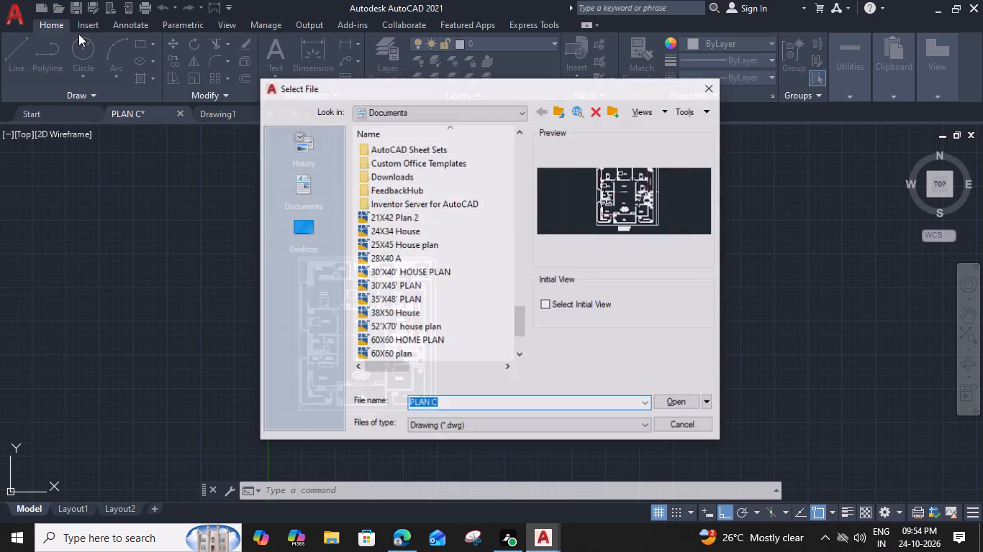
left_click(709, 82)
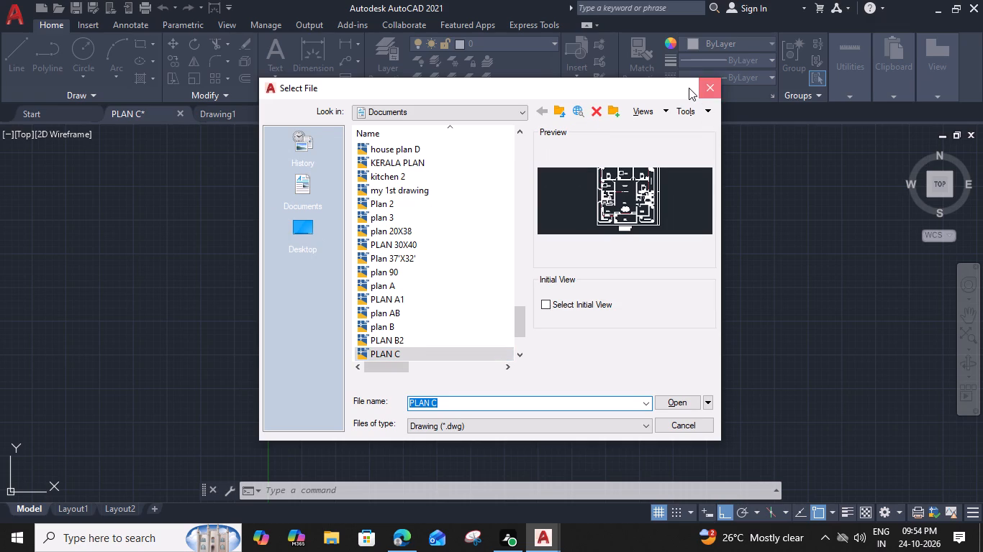
Save a copy of the PLAN C drawing as PLAN C1 in the Documents folder.
middle_click_drag(139, 149, 243, 142)
scroll(288, 188, "down", 1)
middle_click_drag(288, 190, 409, 172)
left_click(16, 19)
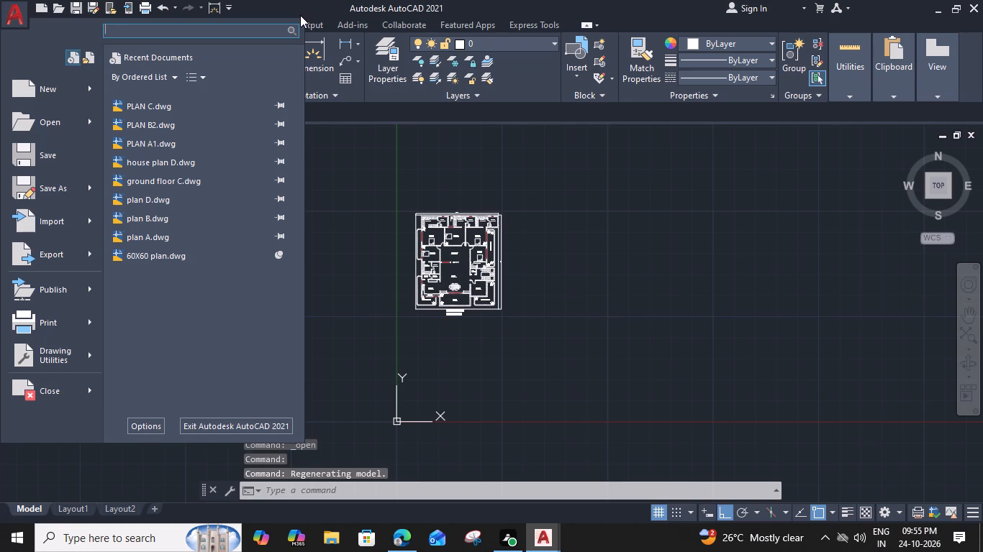
left_click(58, 183)
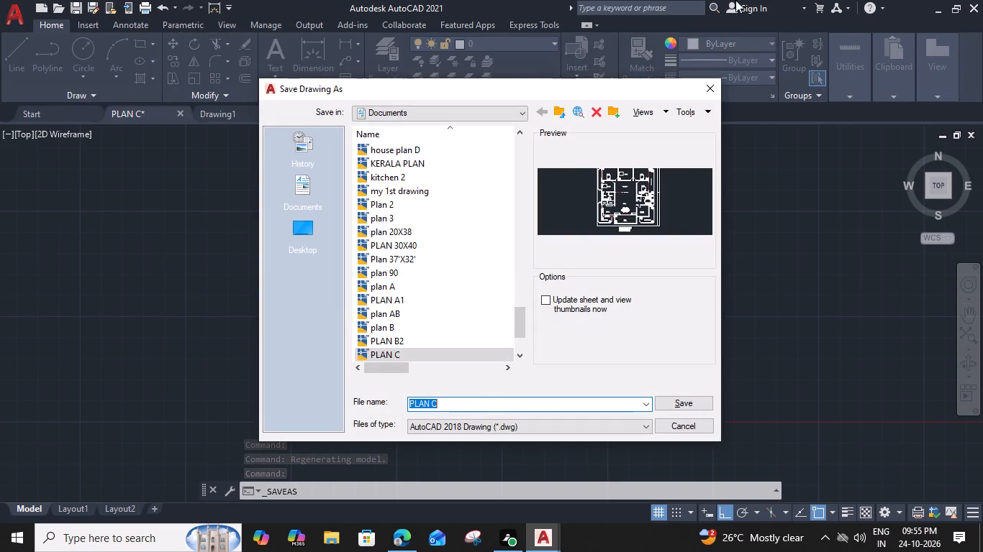
scroll(463, 336, "down", 1)
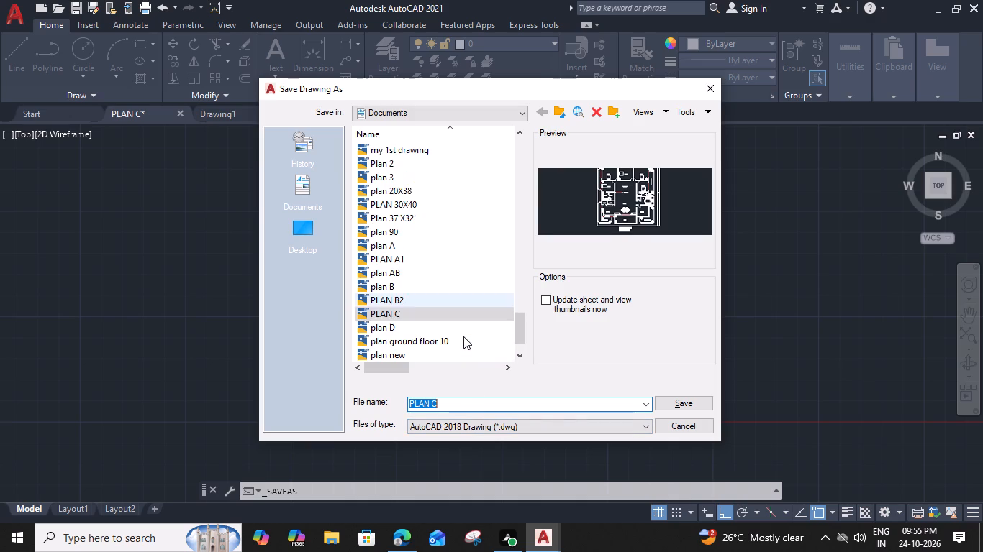
scroll(463, 336, "down", 1)
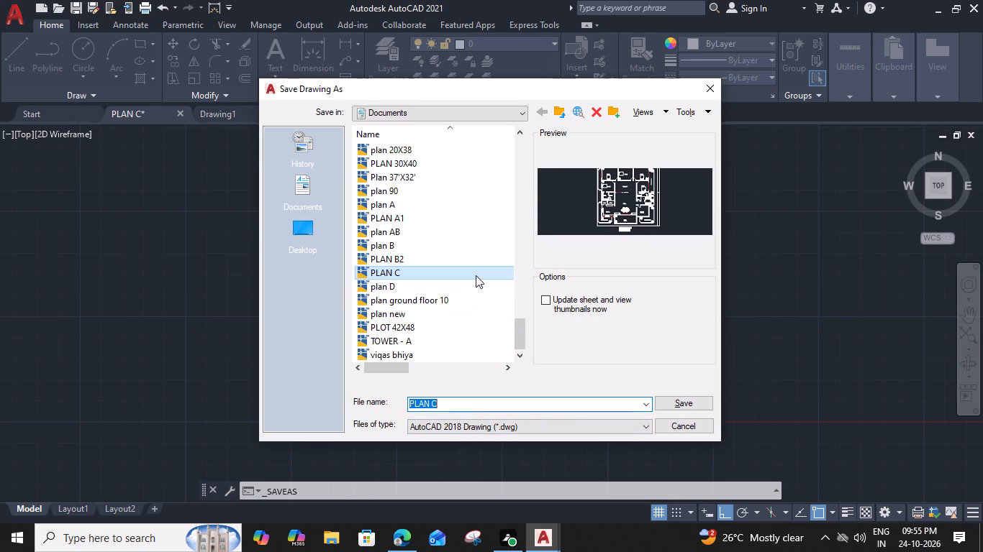
left_click(452, 404)
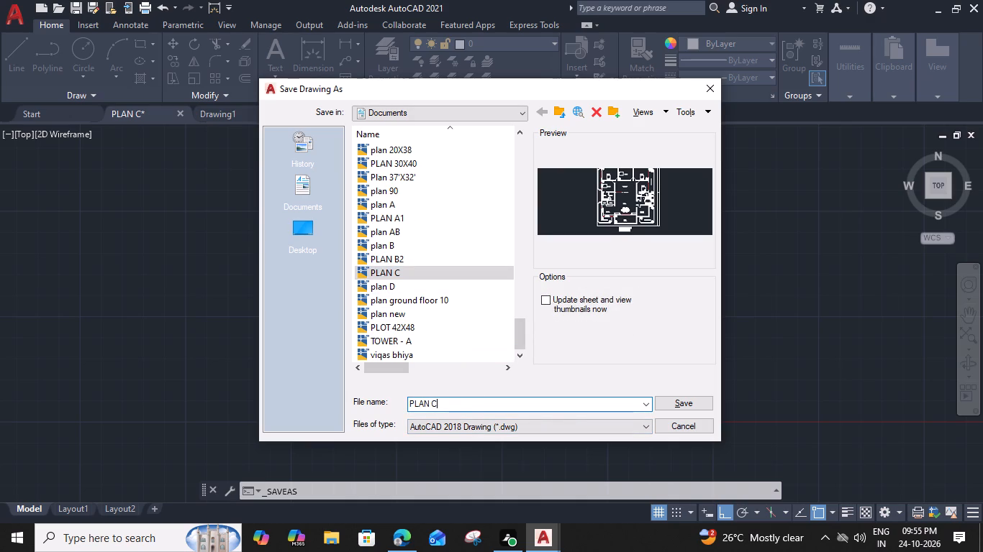
key("1")
left_click(675, 404)
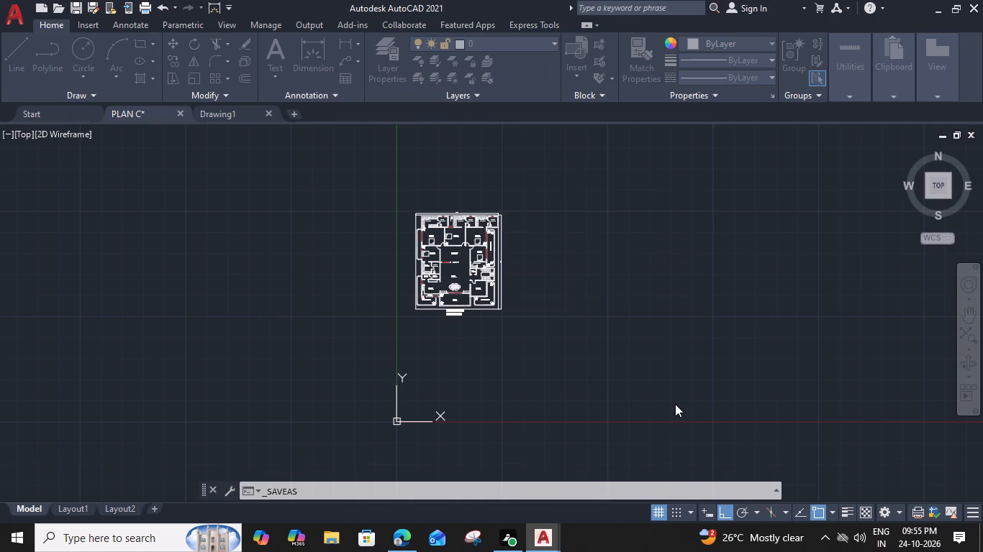
Set up a centred plot with AutoCAD PDF (High Quality Print).pc3 and a window plot area enclosing the whole house plan.
type("PLOT")
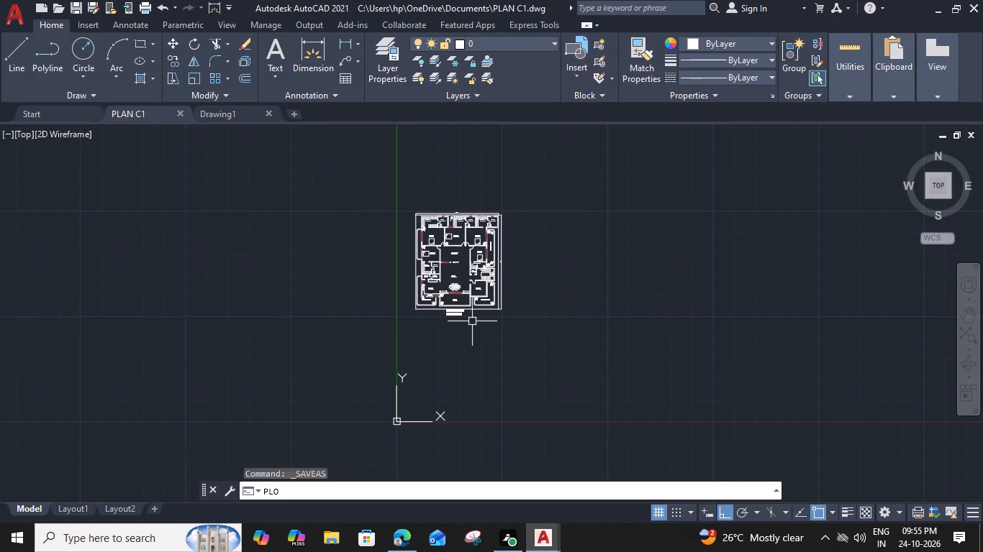
key("space")
left_click(430, 167)
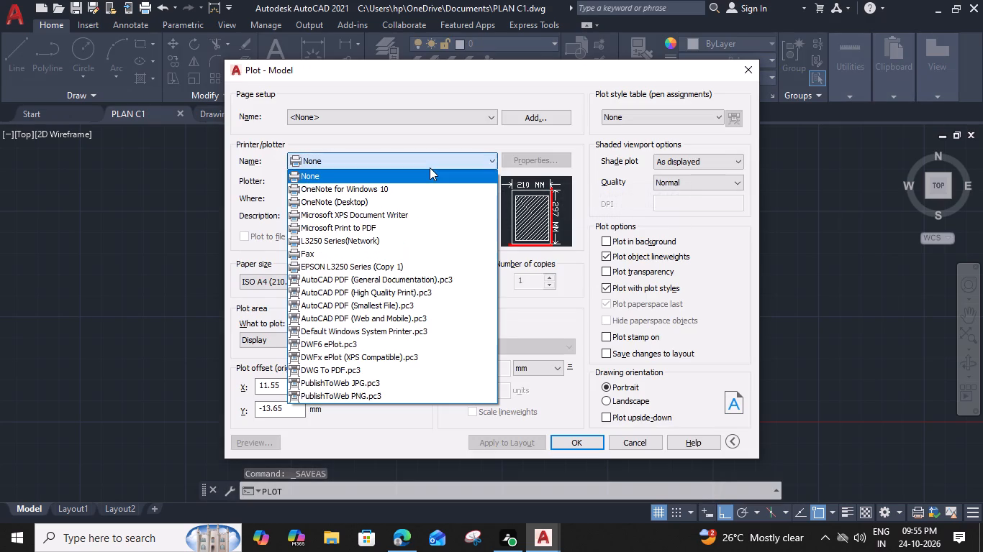
left_click(399, 293)
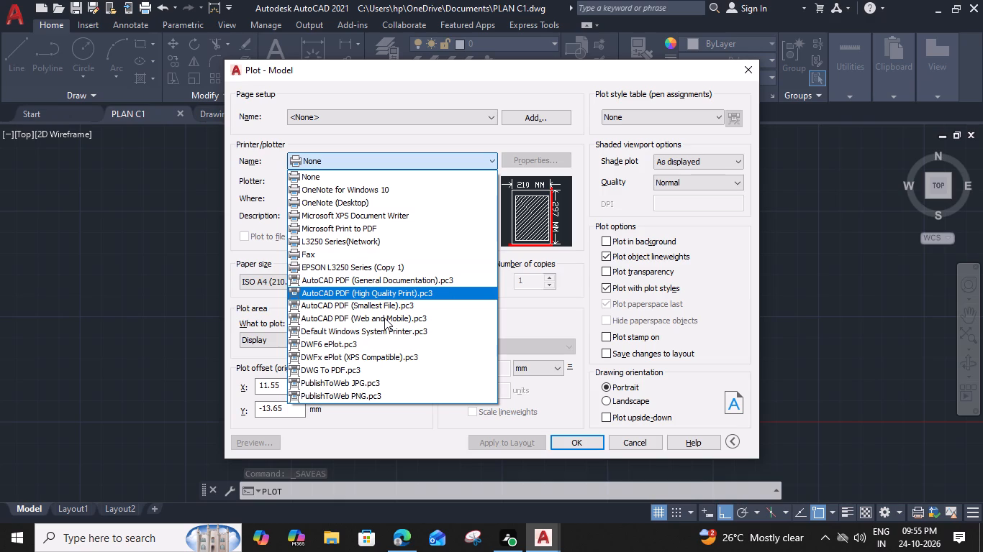
left_click(355, 385)
left_click(300, 339)
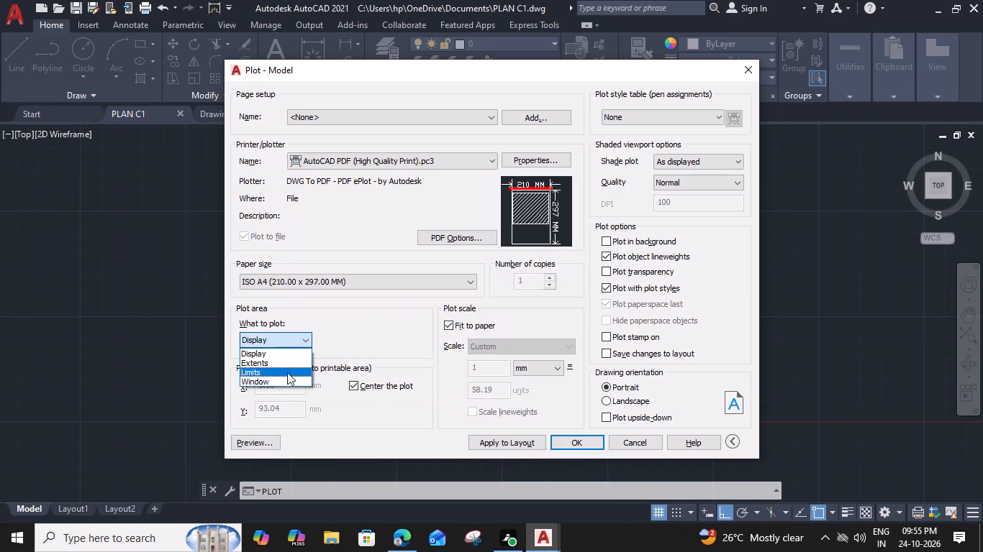
left_click(285, 377)
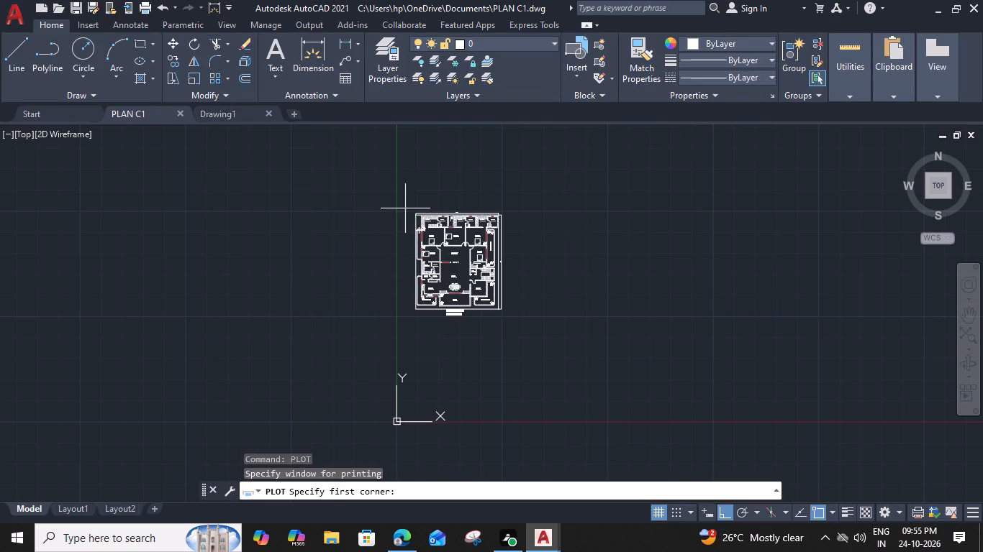
left_click(410, 203)
left_click(506, 320)
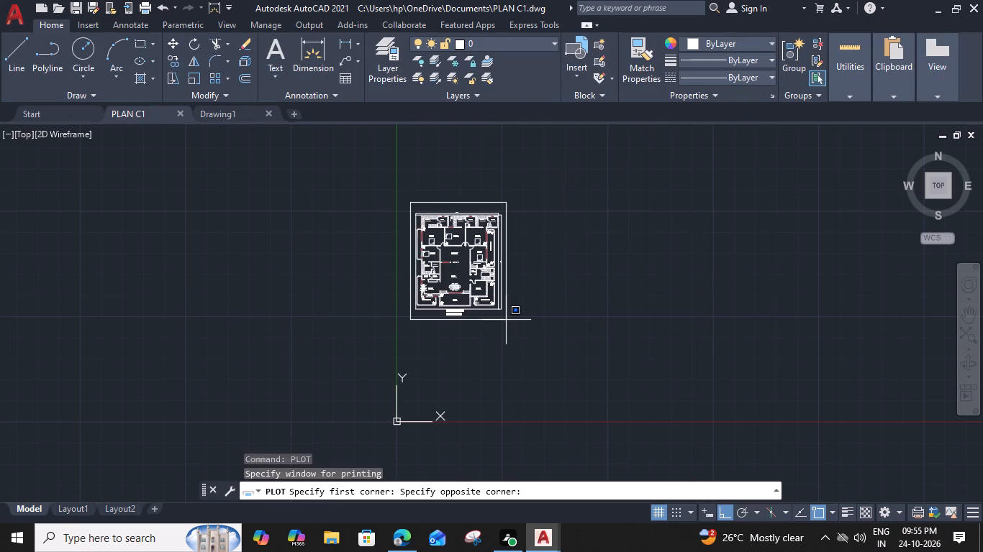
Plot to the PDF file PLAN C1-Model in Documents and close the PDF viewer to return to AutoCAD.
left_click(566, 438)
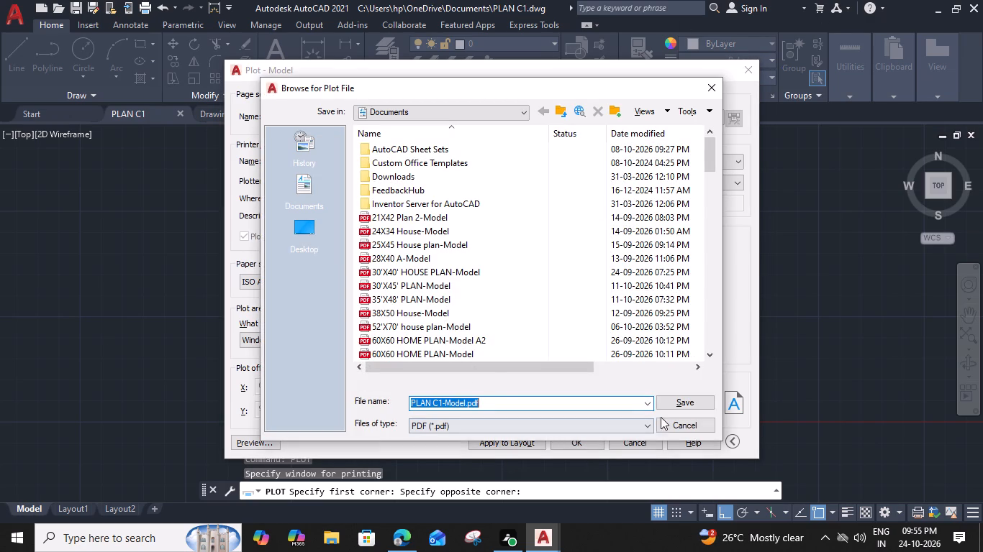
left_click(681, 397)
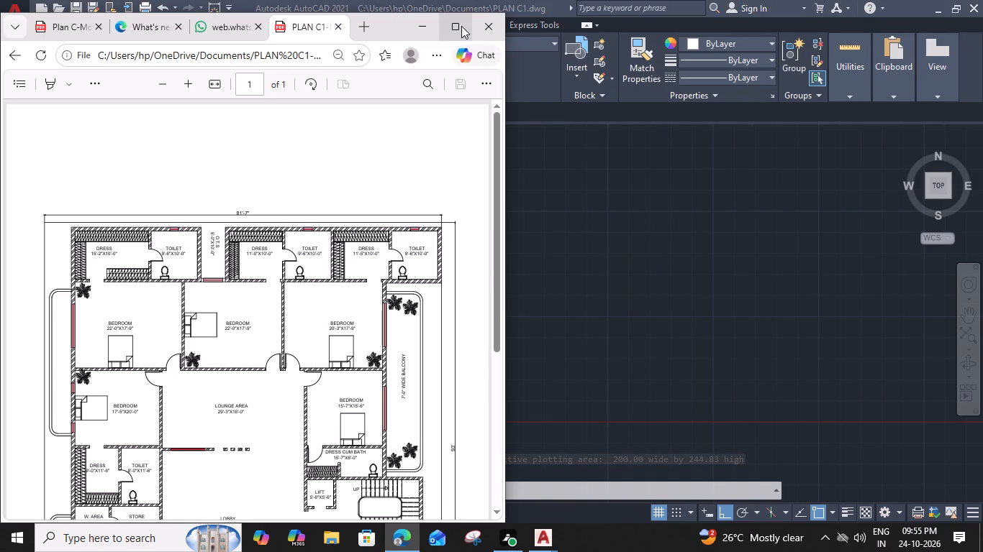
left_click(479, 25)
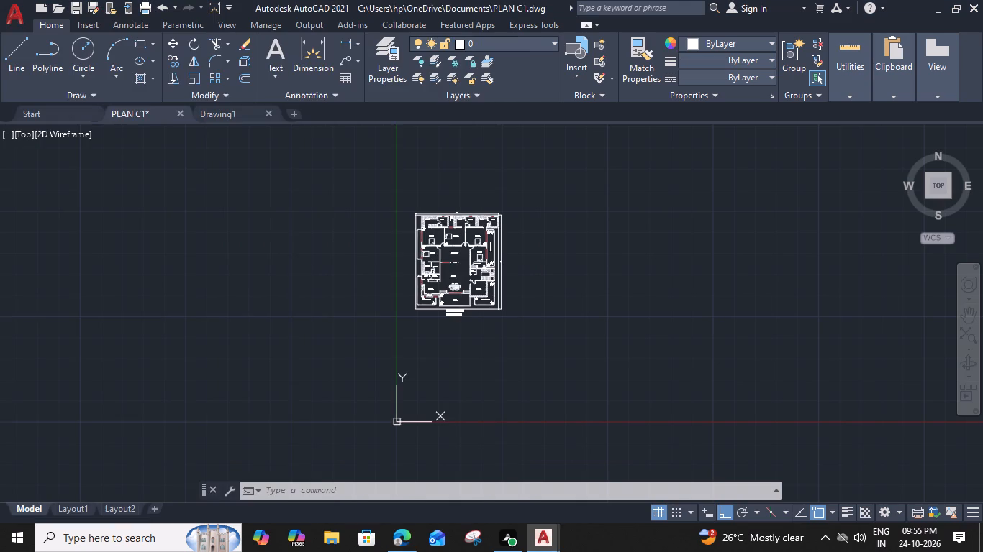
In the blank Drawing1, set the units to Engineering length with 0'-0.00" precision and the insertion scale to inches.
left_click(235, 117)
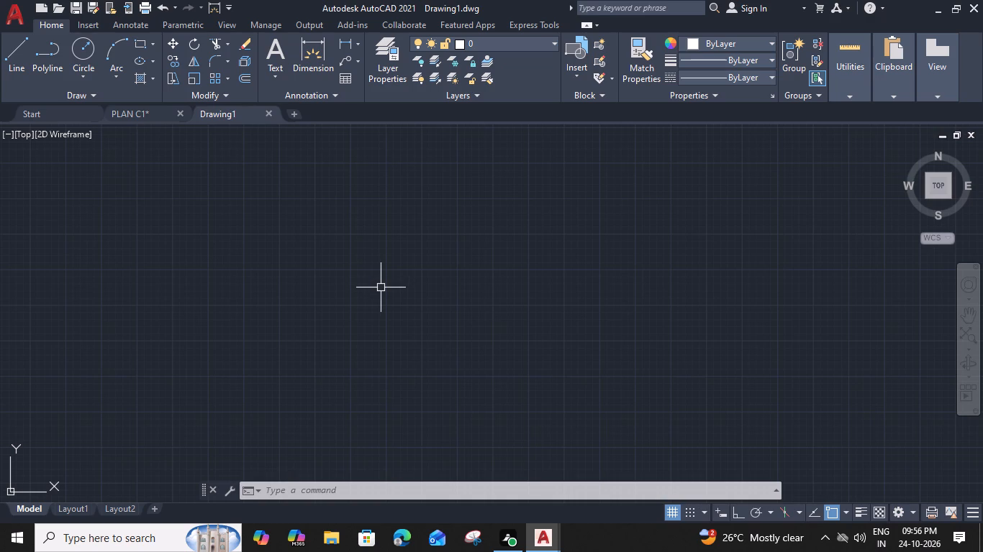
type("UN")
key("space")
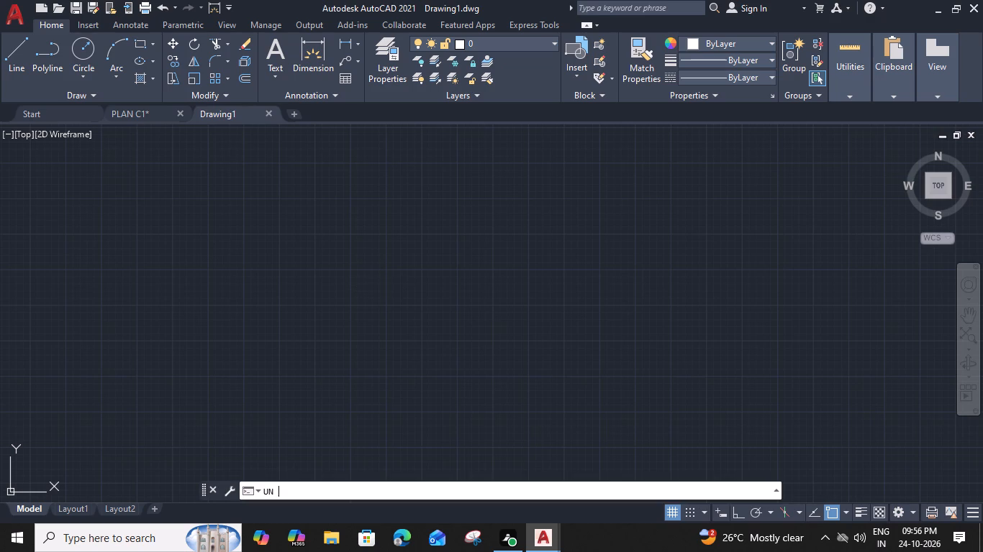
left_click(476, 172)
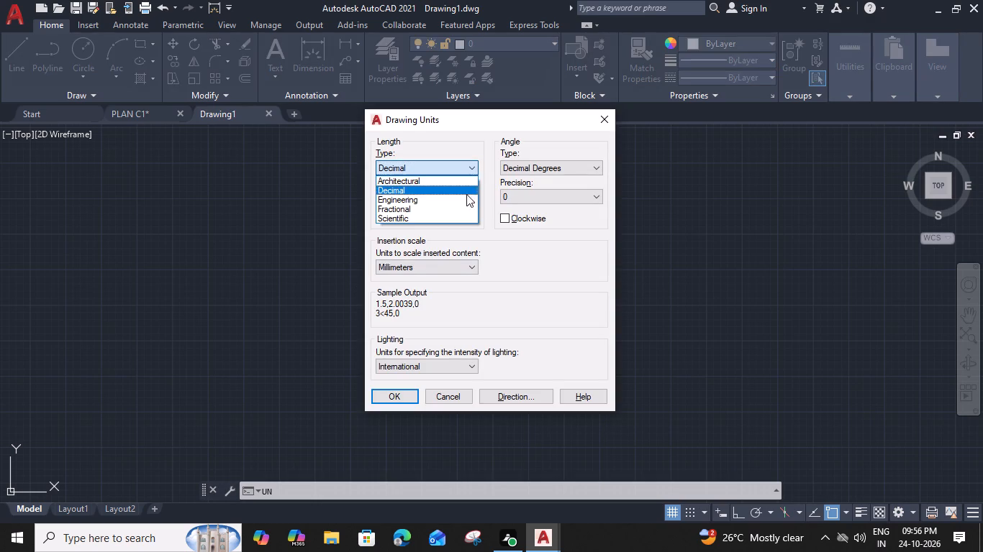
left_click(463, 204)
left_click(468, 170)
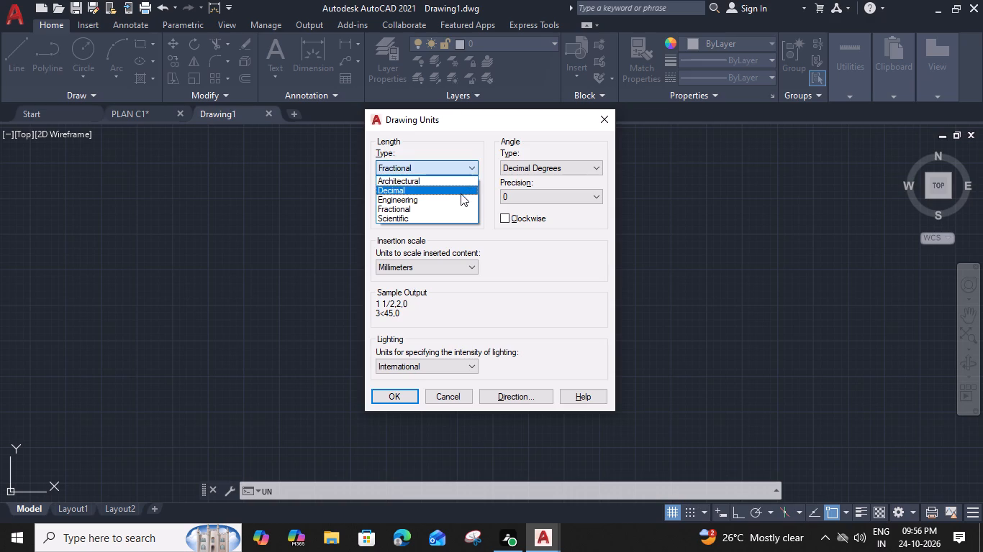
left_click(459, 197)
left_click(472, 272)
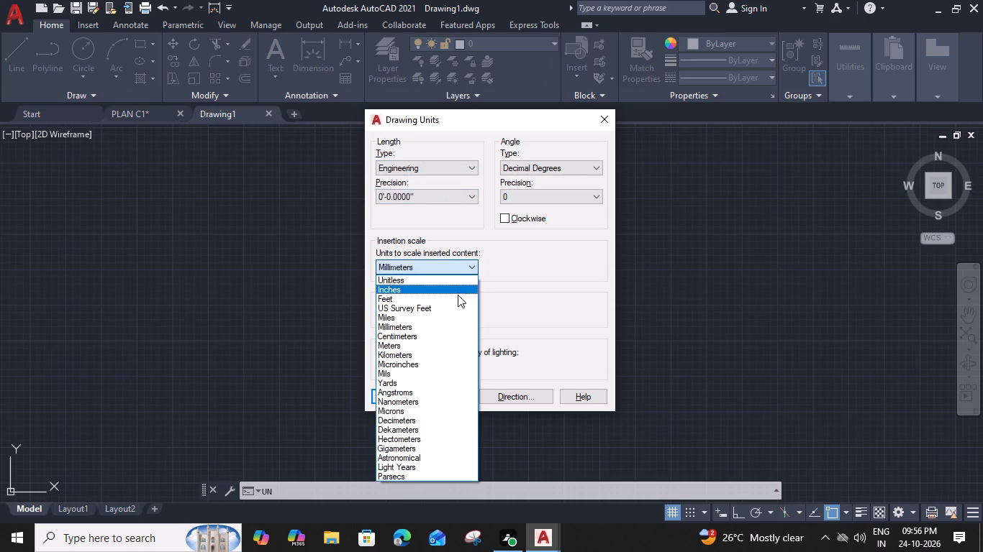
left_click(458, 289)
left_click(470, 198)
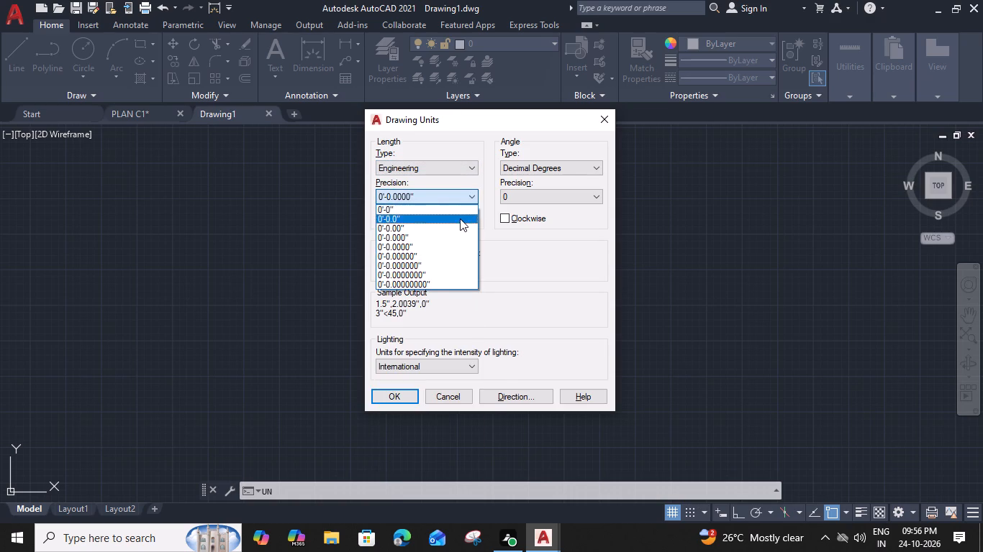
left_click(457, 229)
left_click(403, 399)
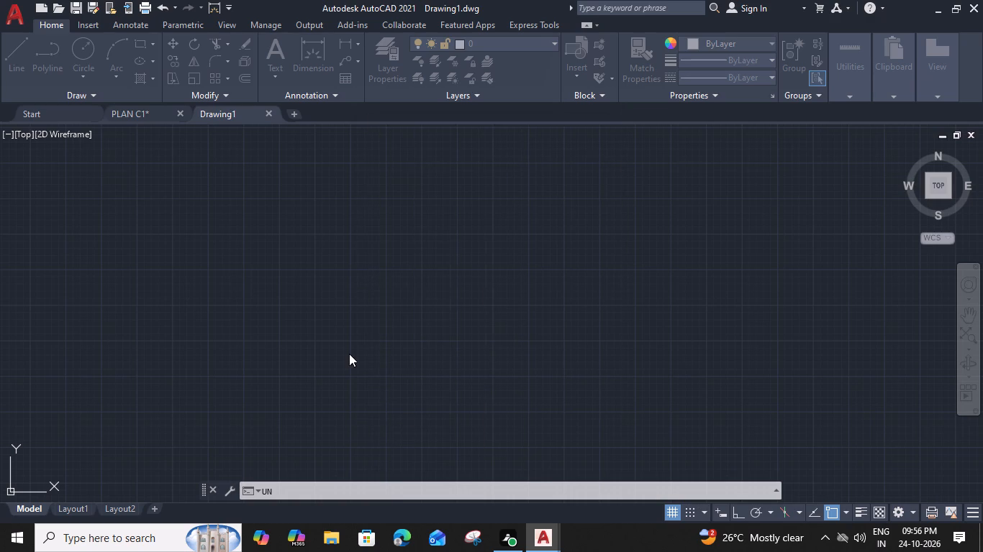
Modify the ISO-25 dimension style to 9" text height and Engineering primary units, and set it as the current style.
type("D")
key("space")
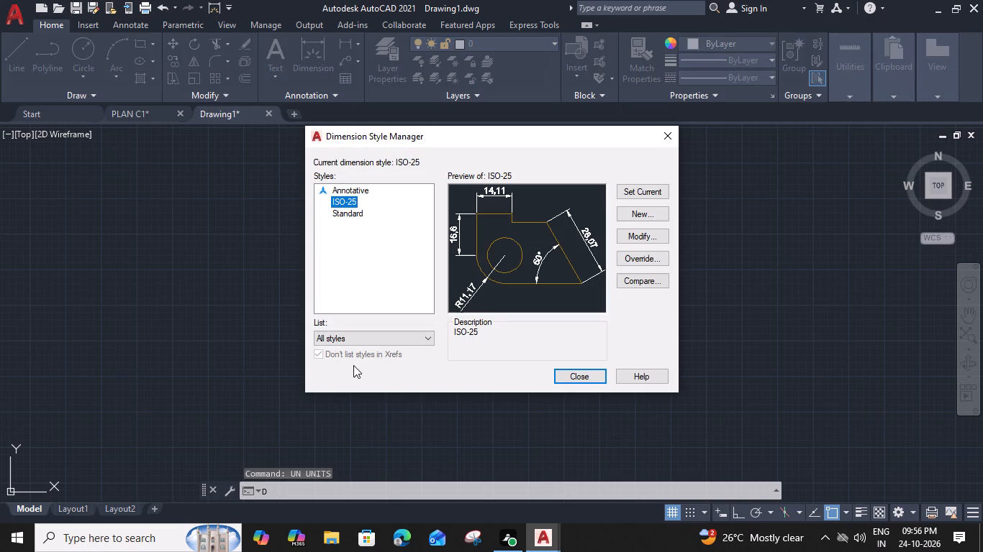
left_click(645, 231)
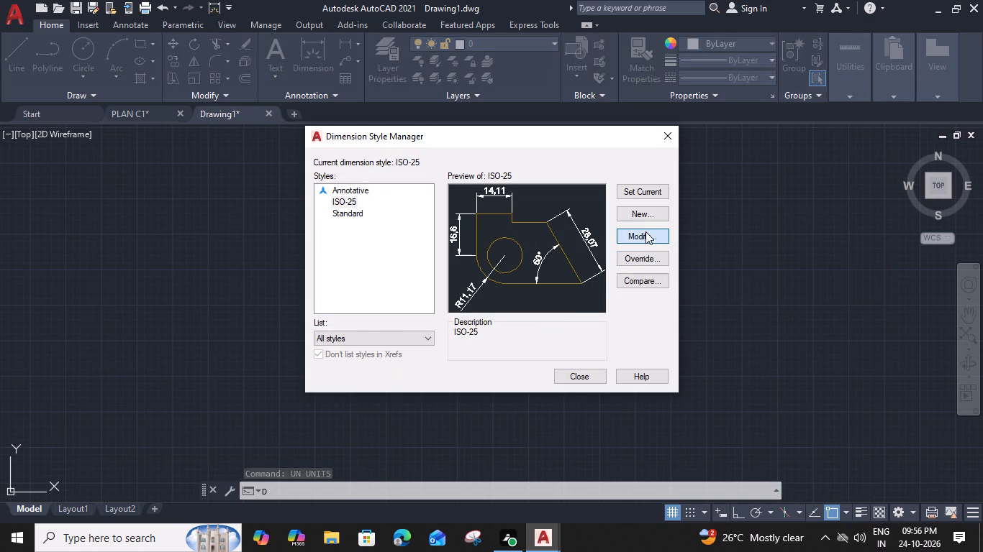
left_click(643, 239)
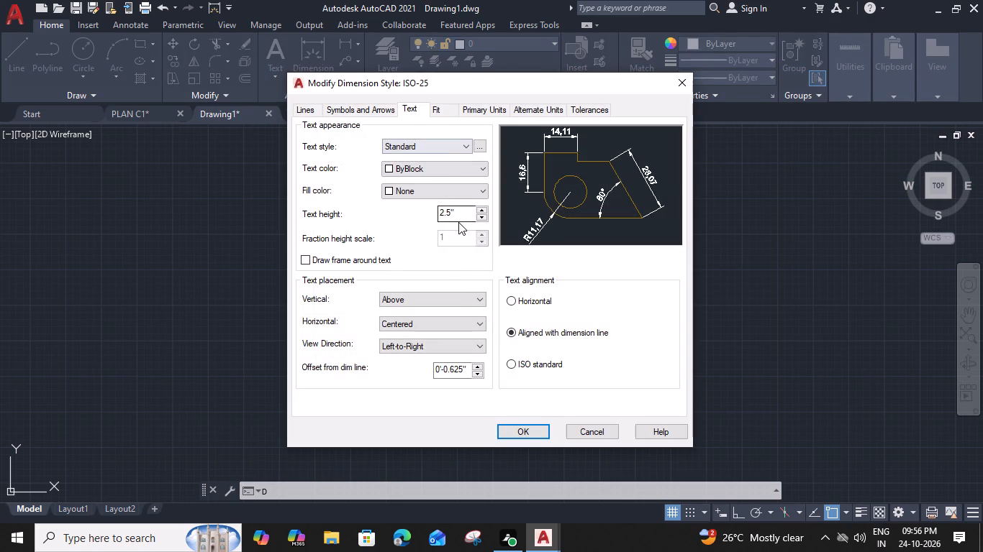
left_click_drag(458, 210, 430, 216)
key("9")
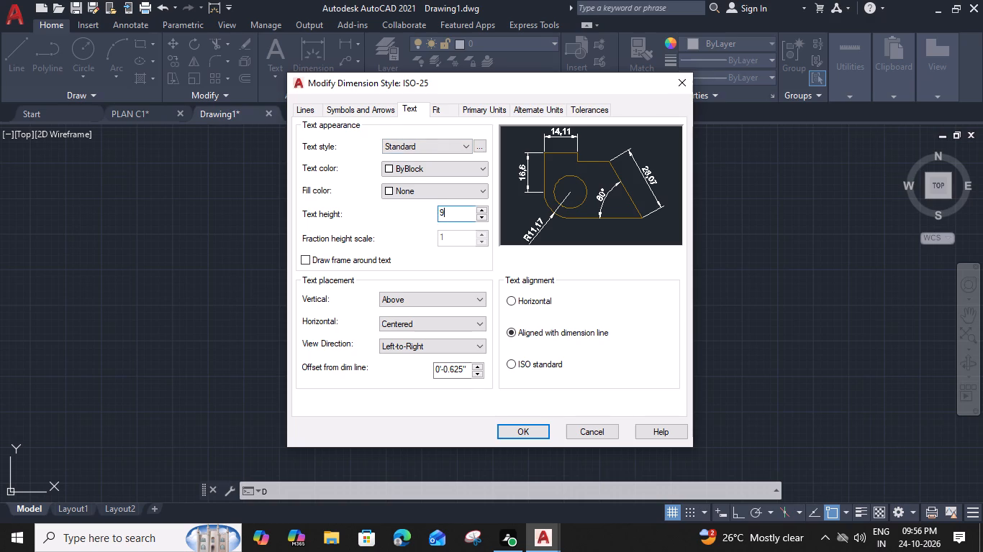
key("shift+quotedbl")
key("Return")
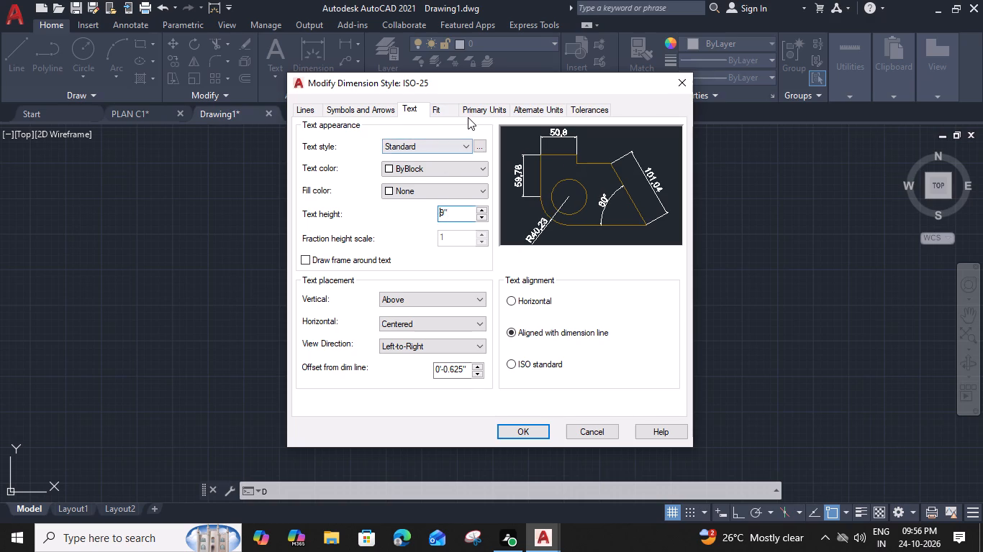
left_click(469, 115)
left_click(457, 138)
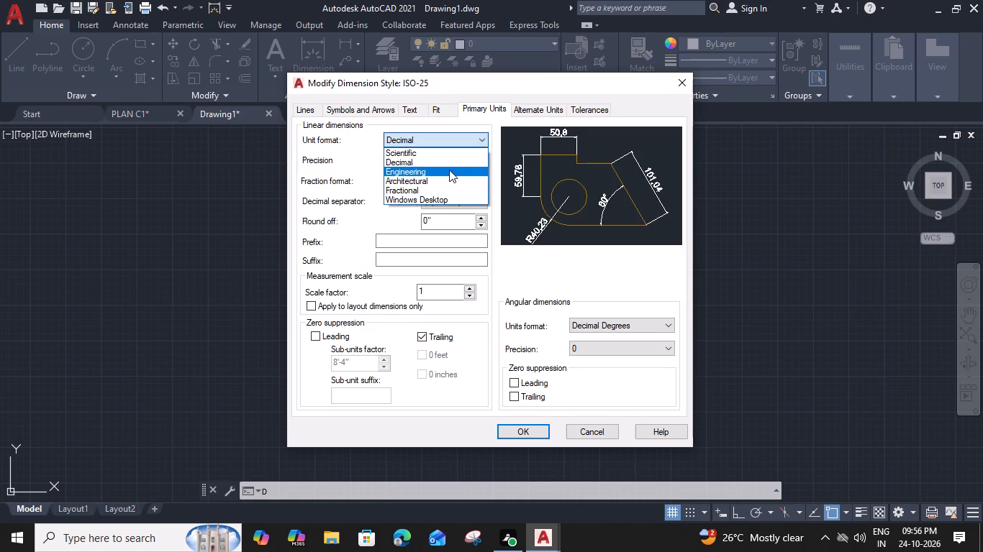
left_click(448, 171)
left_click(510, 430)
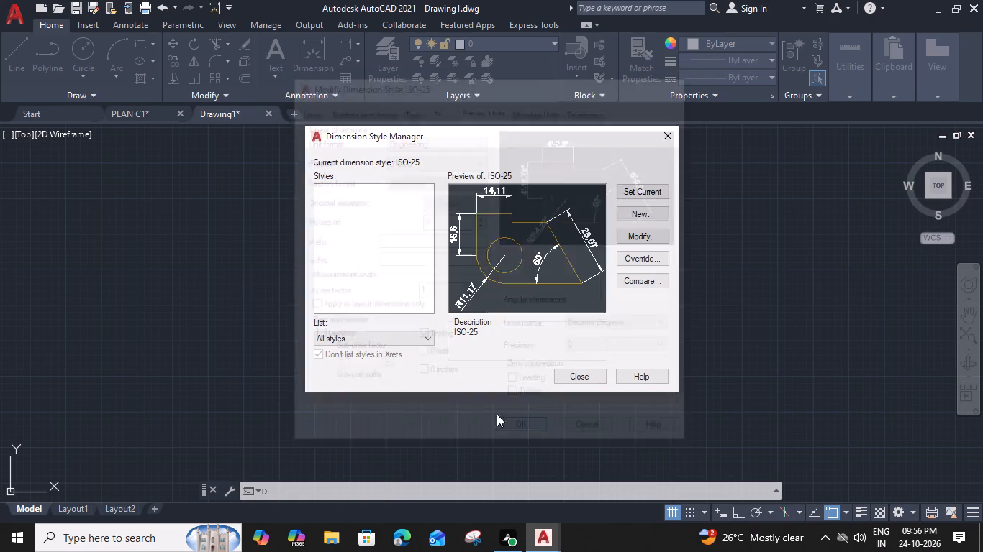
left_click(643, 187)
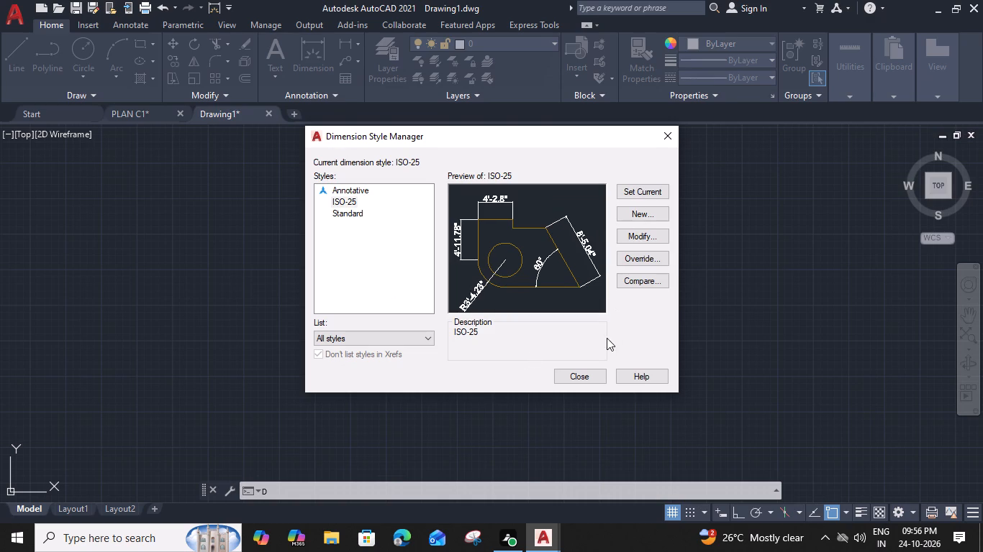
left_click(579, 372)
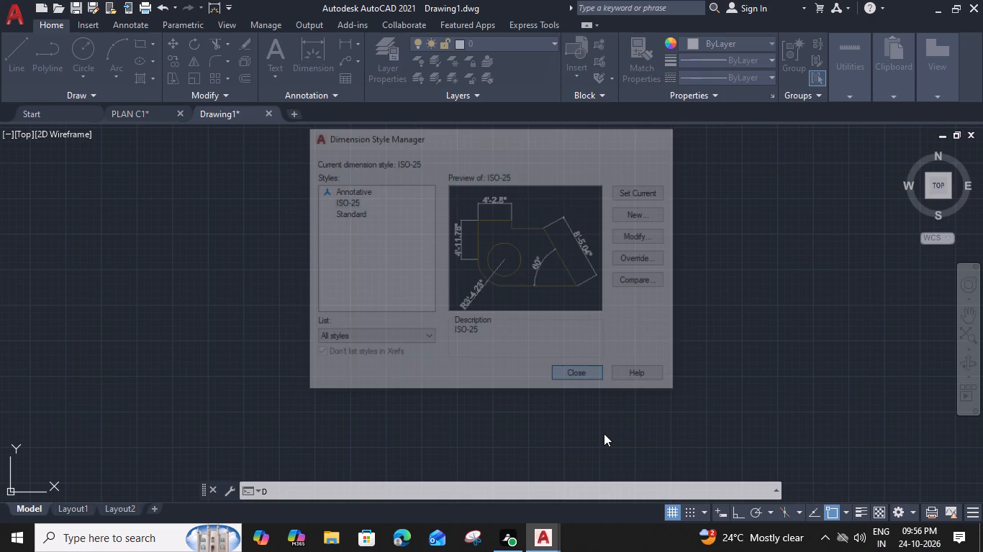
With Ortho on, draw connected lines 40' downward and 30' to the right, starting above and right of the origin.
left_click(737, 510)
middle_click_drag(395, 382, 604, 433)
middle_click_drag(604, 433, 876, 304)
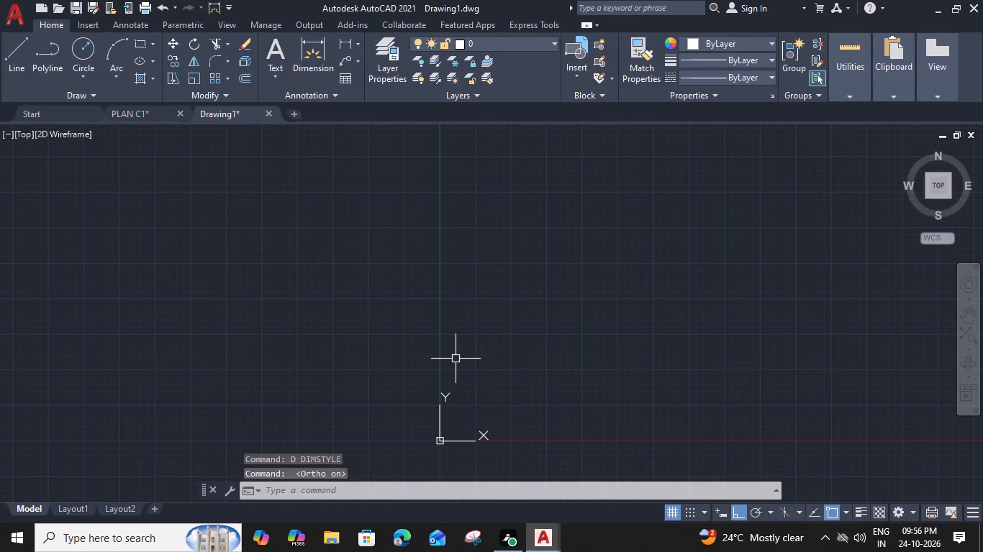
type("L")
key("space")
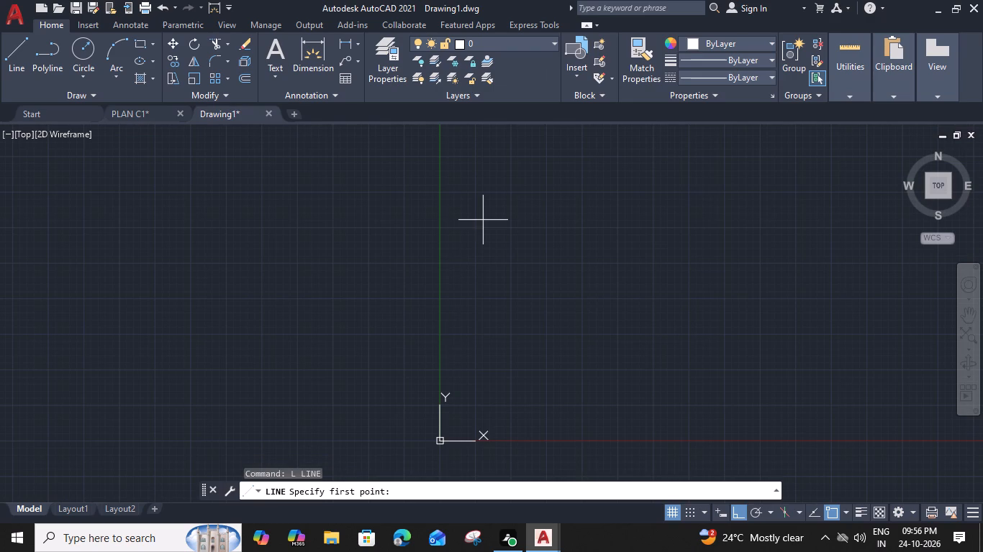
left_click(483, 219)
type("40'")
key("space")
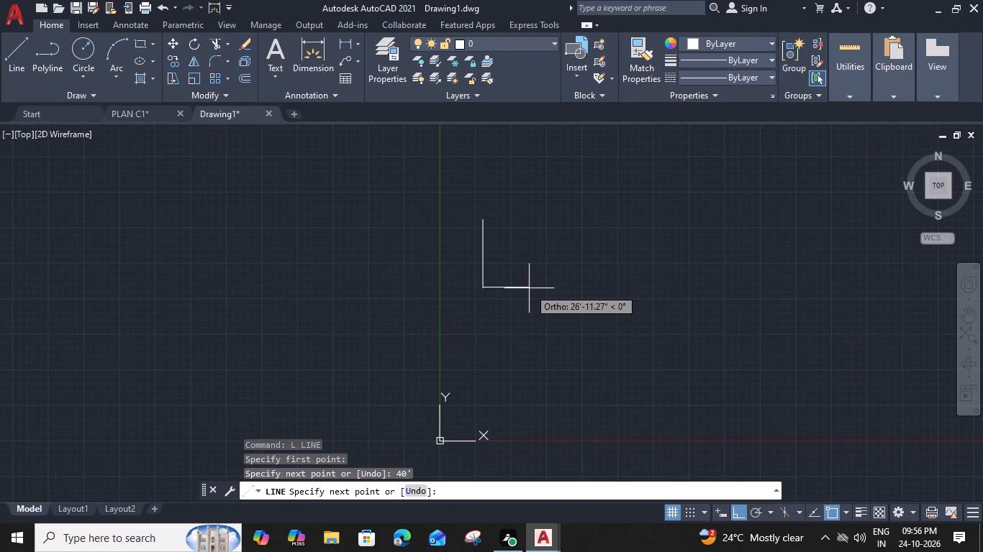
type("30'")
key("space")
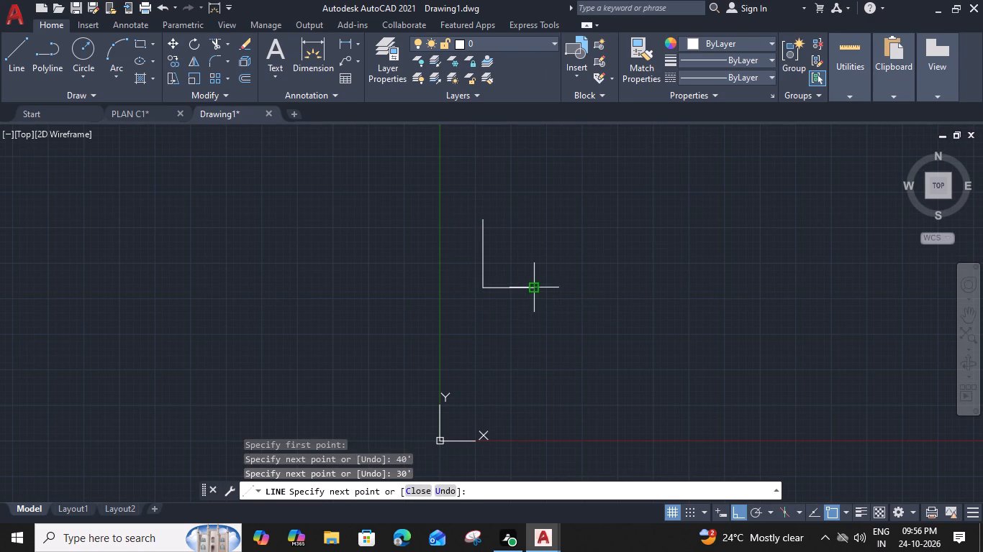
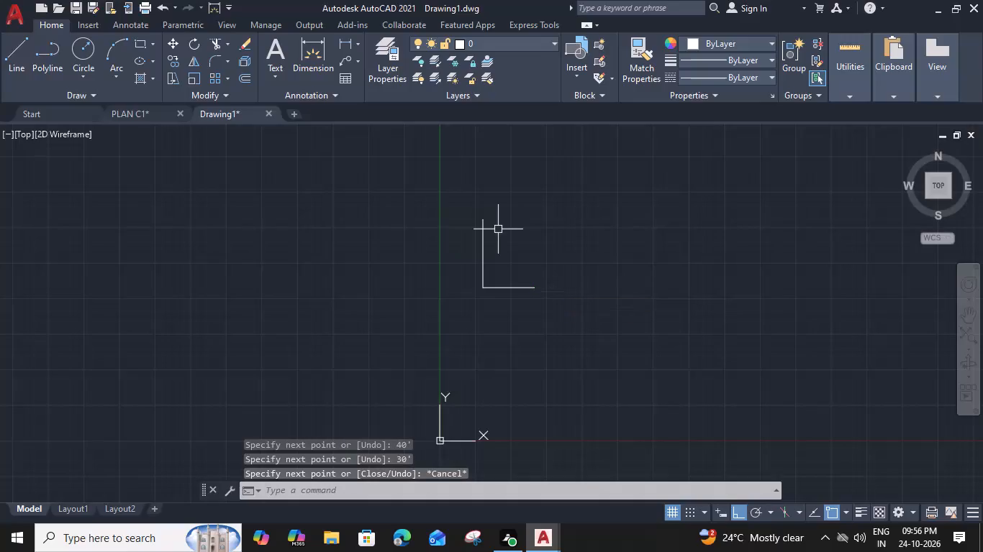
Draw a 30' horizontal line to the right from the upper end of the 40' vertical line.
type("L")
key("space")
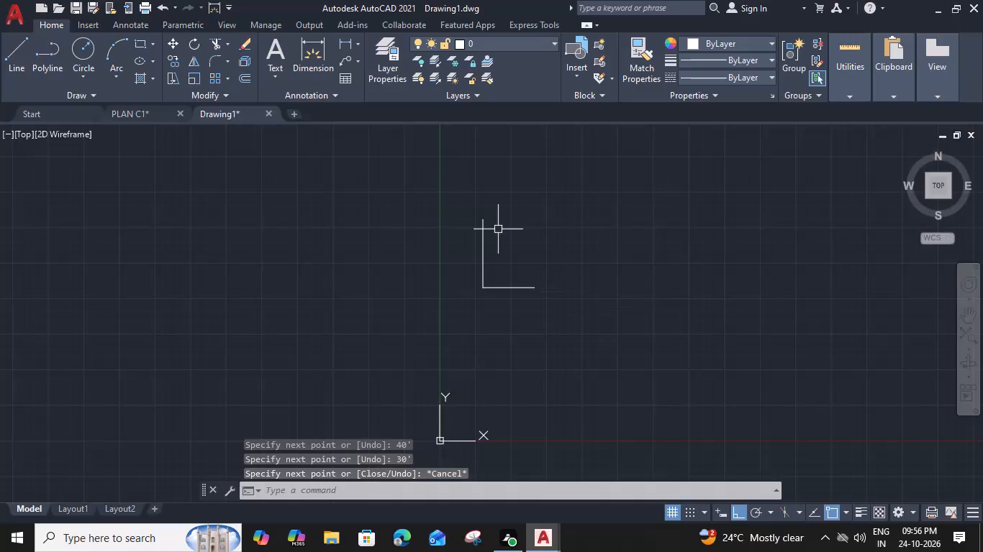
left_click(481, 221)
type("30'")
key("space")
key("Escape")
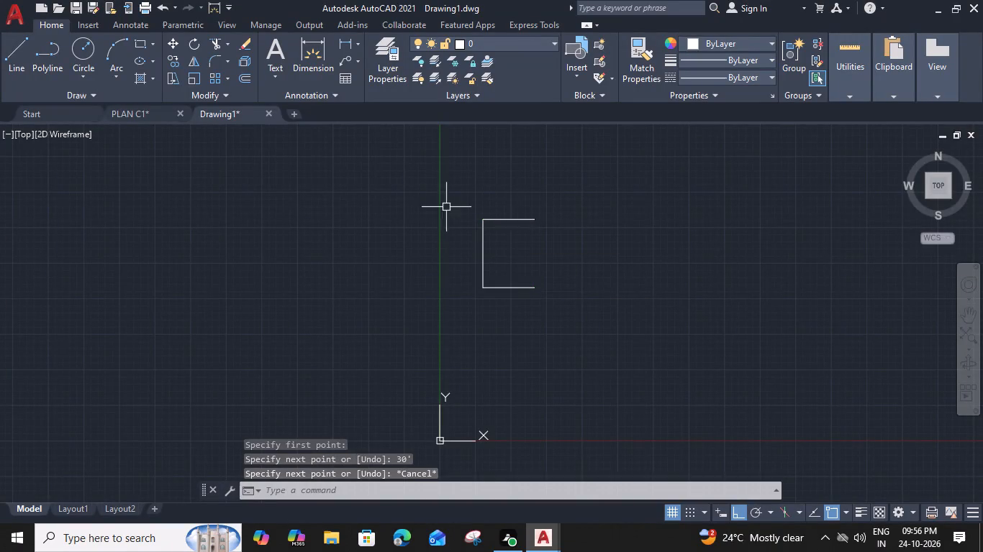
Offset the outline's top and left lines 9" inward to form the outer wall thickness.
scroll(450, 208, "up", 2)
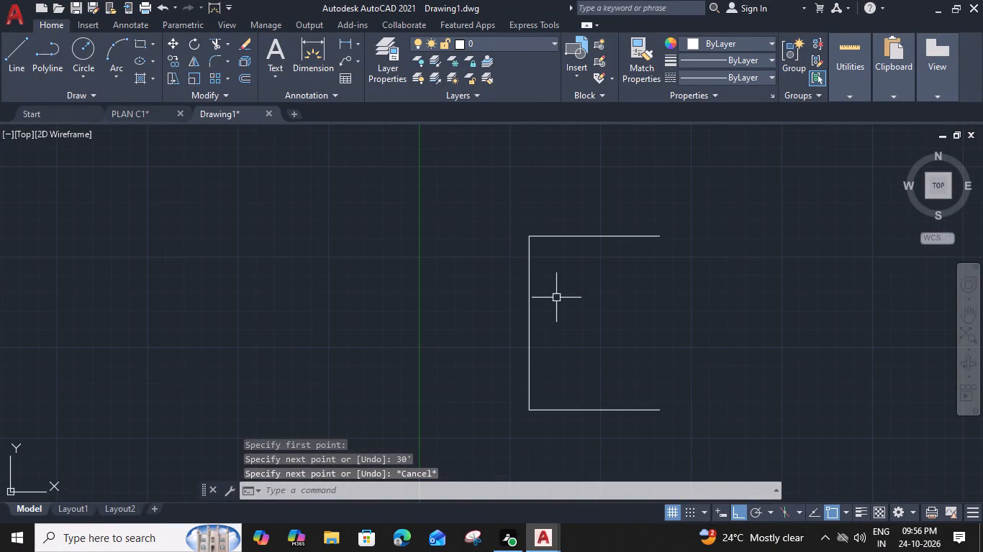
middle_click_drag(561, 298, 427, 305)
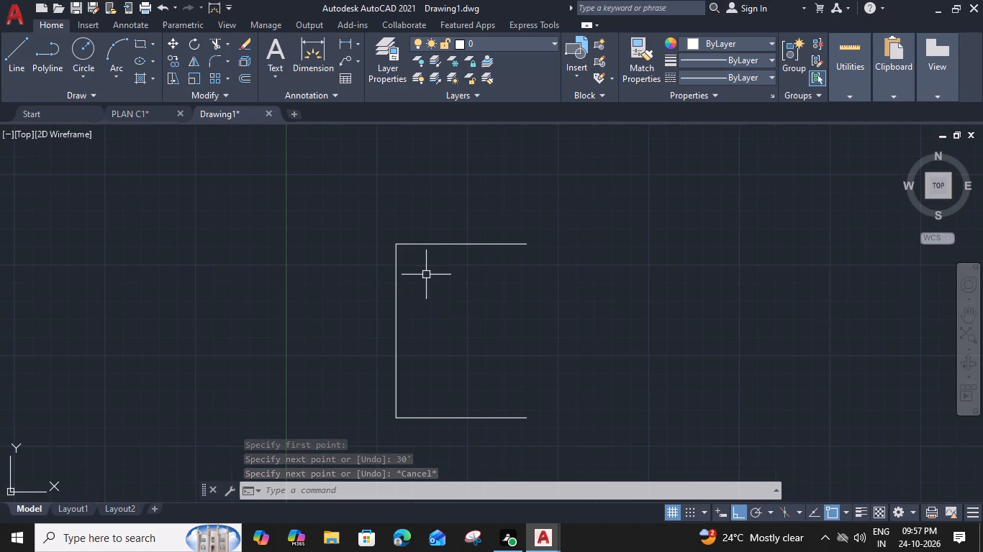
left_click(432, 244)
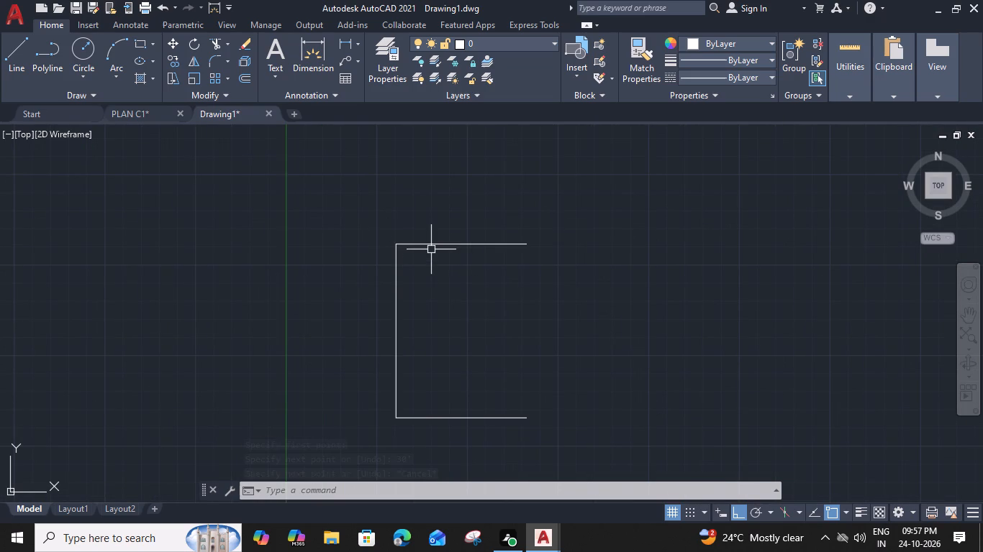
type("O 9")
key("shift+quotedbl")
key("Return")
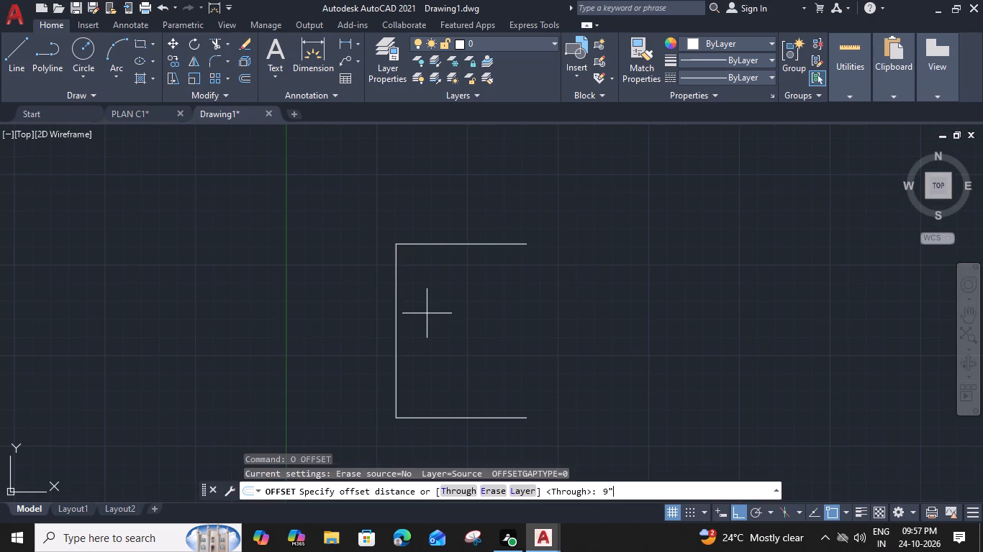
left_click(435, 326)
left_click(398, 259)
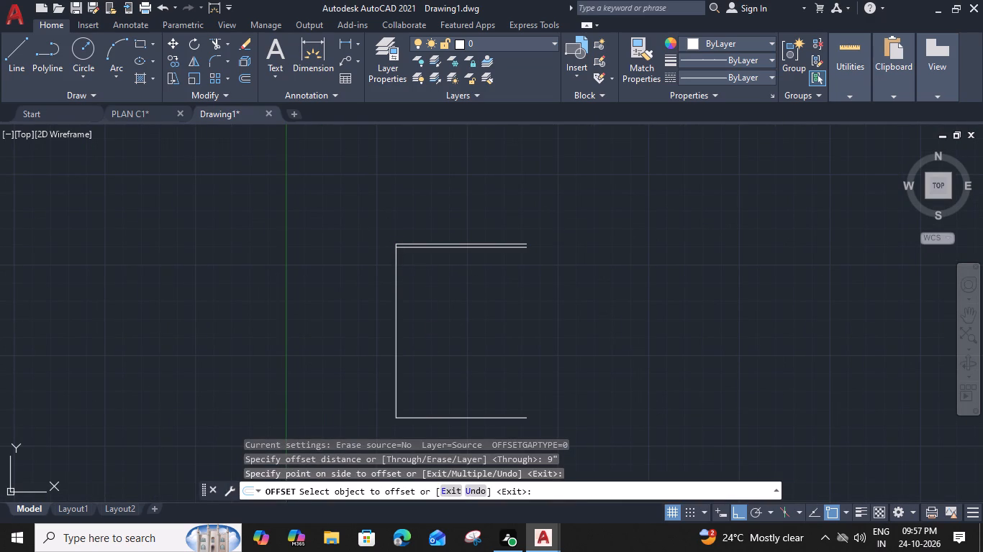
left_click(426, 270)
key("Escape")
Trim the two overlapping inner wall line ends at the upper-left corner of the outline.
scroll(406, 242, "up", 4)
key("t")
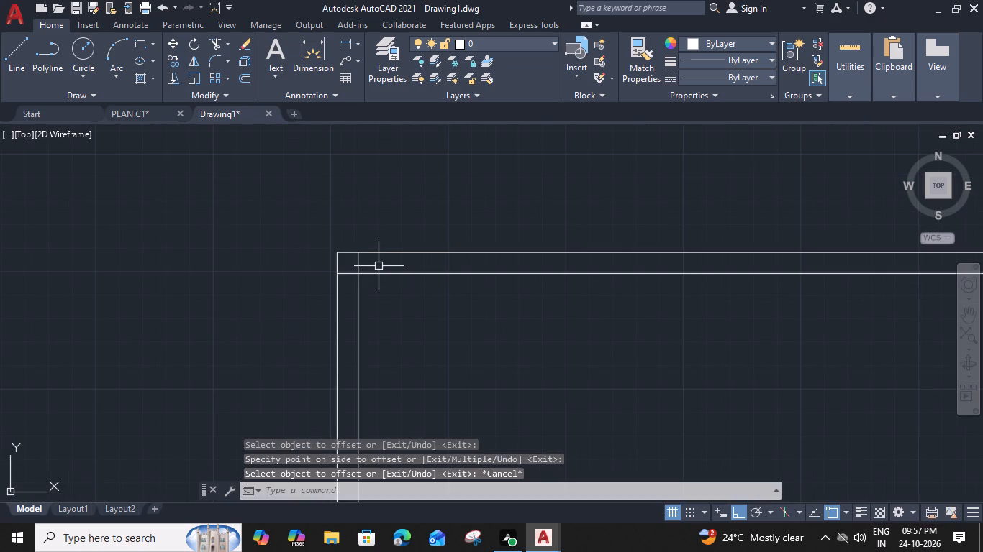
type("R")
key("space")
left_click(357, 262)
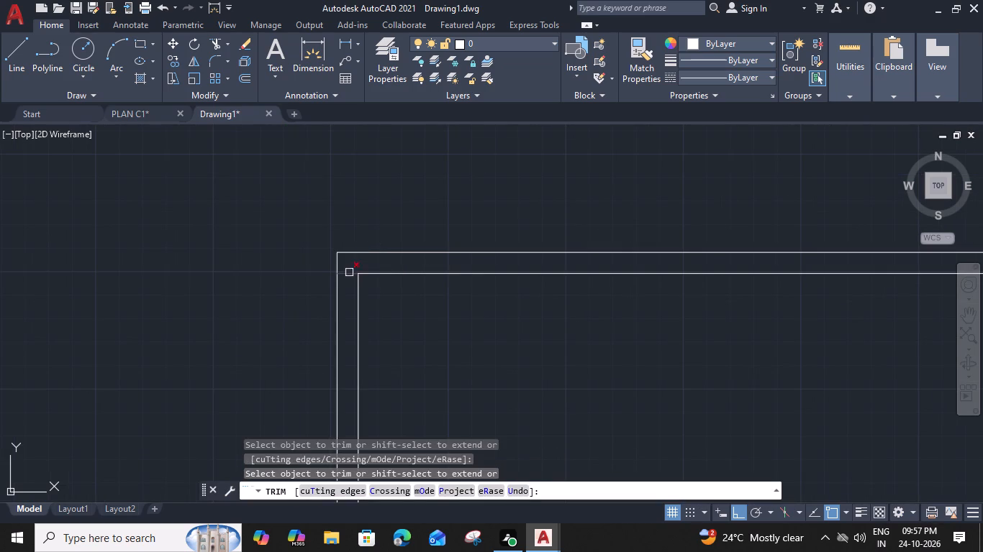
left_click(349, 272)
key("Escape")
Offset the inner line of the left wall 13' to the right.
left_click(361, 298)
type("O")
key("space")
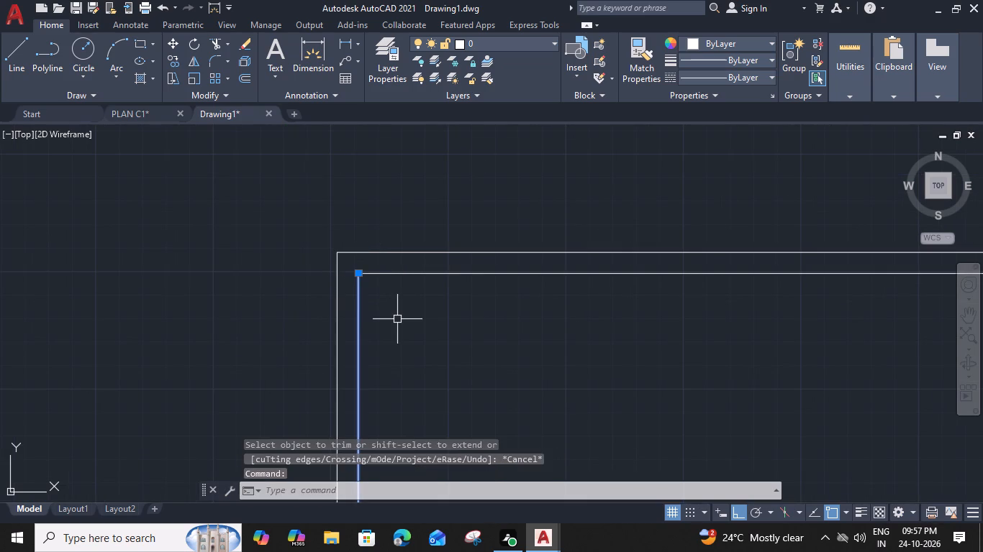
key("1")
type("3'")
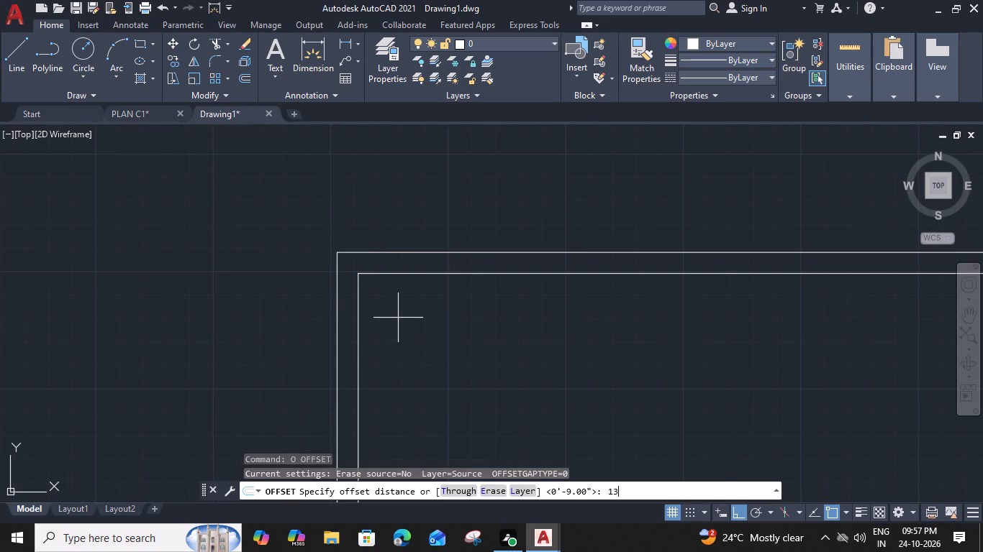
key("space")
left_click(518, 347)
scroll(518, 347, "down", 1)
middle_click_drag(582, 346, 582, 346)
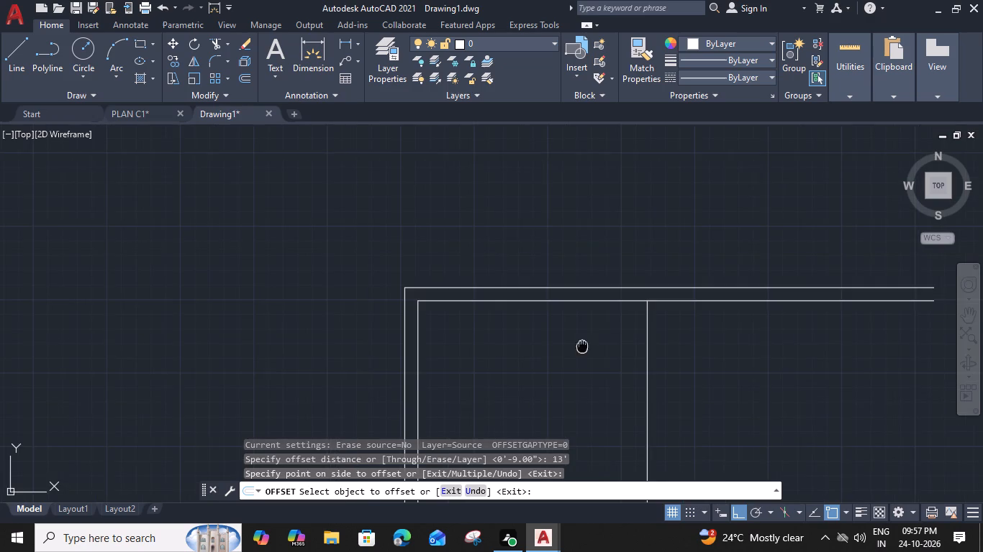
middle_click_drag(582, 346, 493, 285)
key("Escape")
Offset the inner line of the top wall 11' downward.
left_click(607, 237)
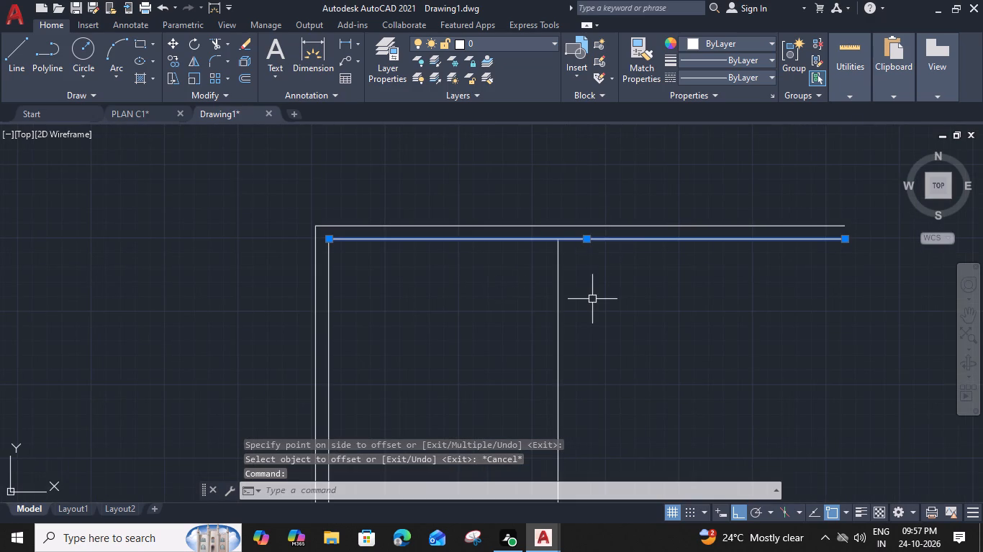
key("o")
key("space")
type("11")
key("apostrophe")
key("Return")
left_click(589, 373)
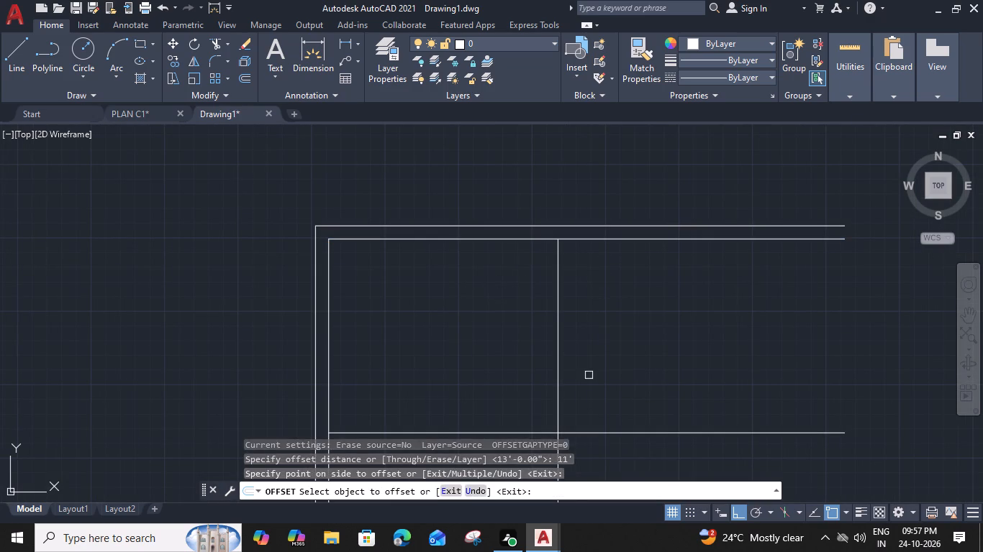
key("Escape")
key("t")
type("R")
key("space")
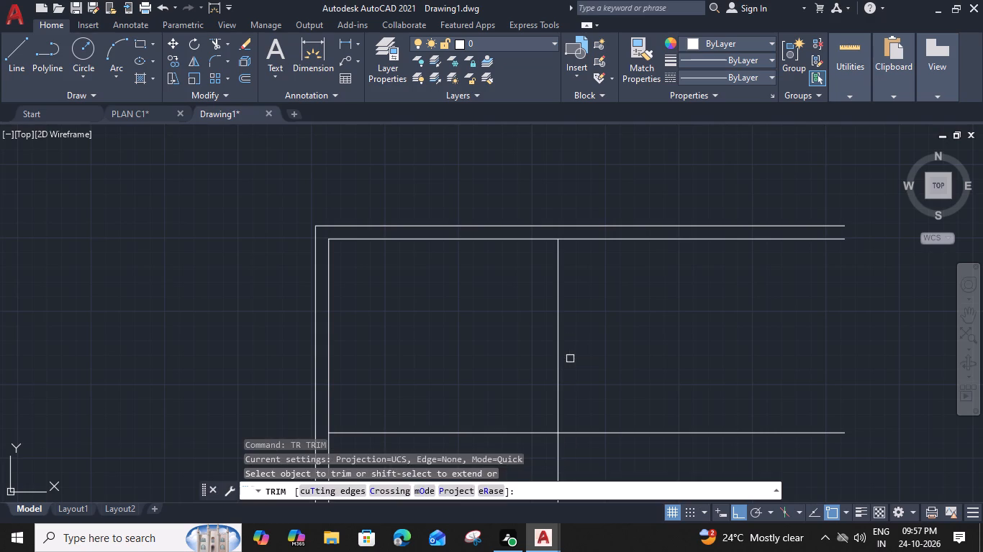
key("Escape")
Offset the vertical room line 6" to the right and the horizontal room line 6" downward to form partition walls.
left_click(561, 352)
key("o")
key("space")
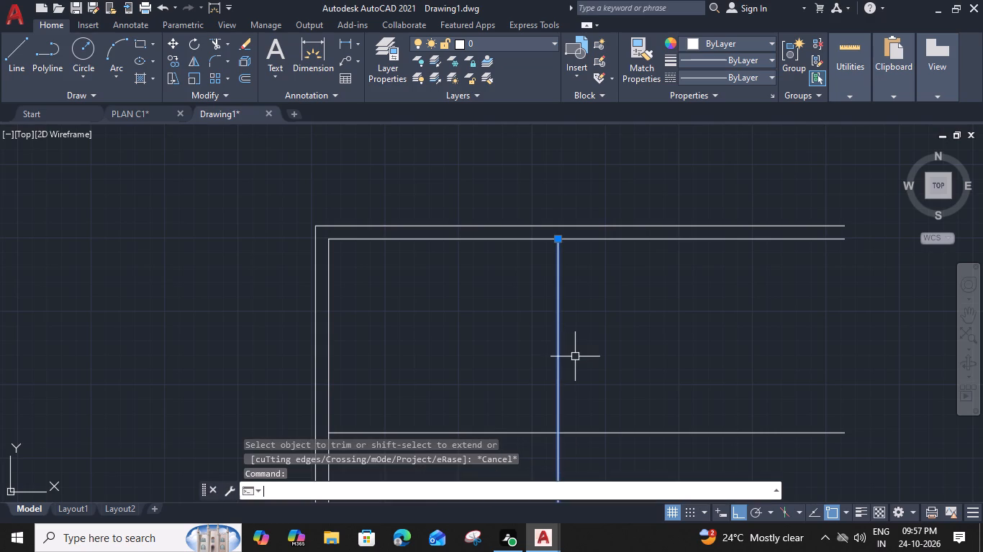
type("6\"")
key("Return")
left_click(610, 367)
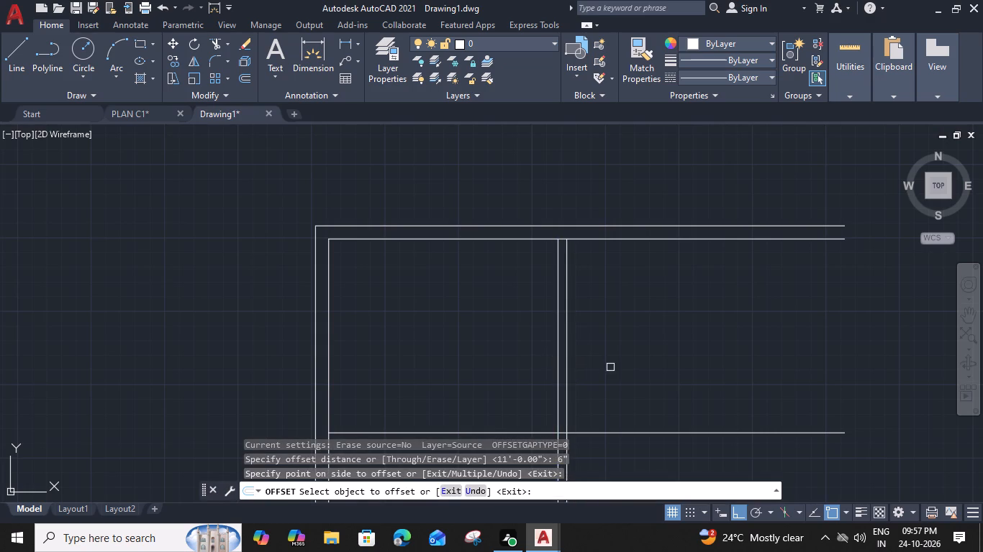
middle_click_drag(606, 356, 575, 293)
left_click(584, 365)
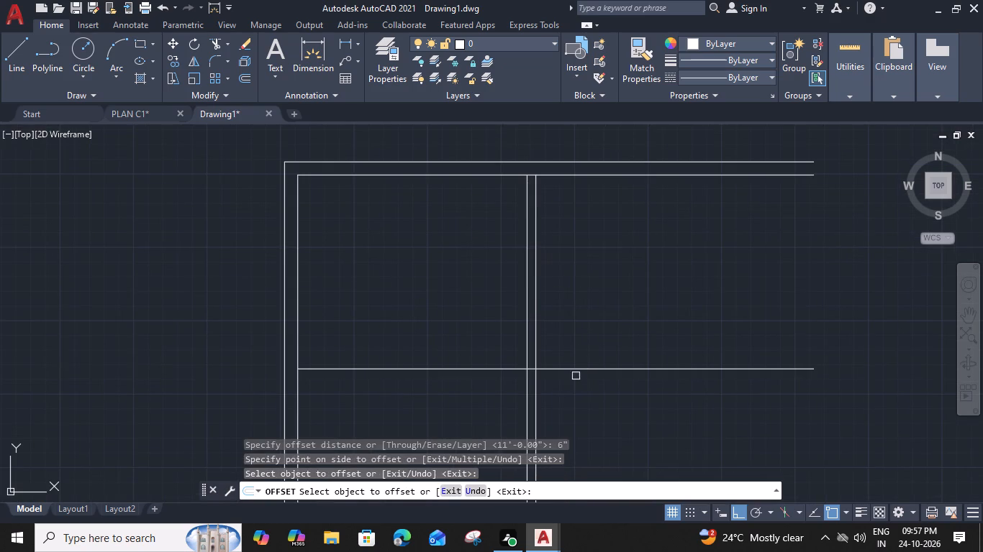
left_click(577, 369)
left_click(576, 395)
key("Escape")
Trim the vertical partition below the horizontal one, and open the partition junctions at the inner top and left wall lines.
middle_click_drag(587, 321, 516, 331)
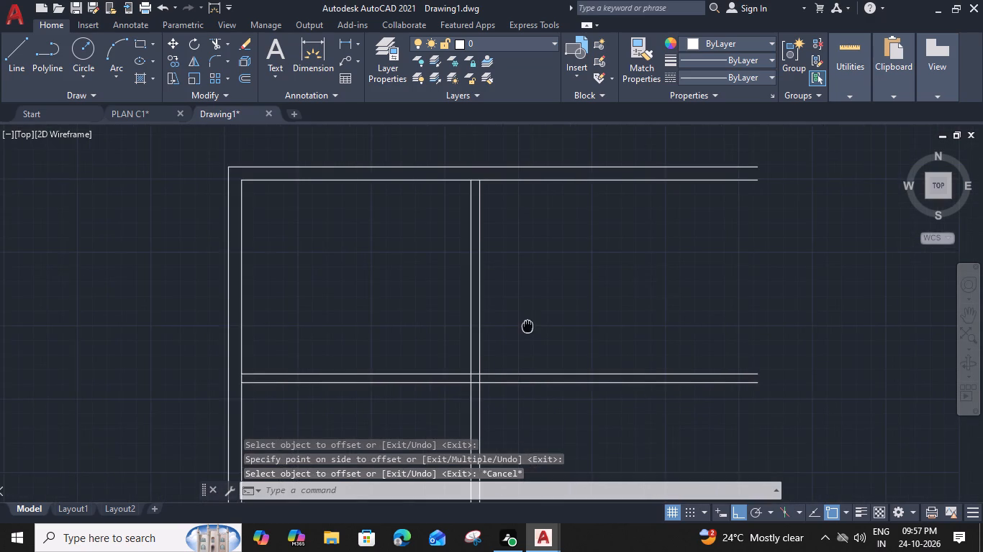
type("TR")
key("space")
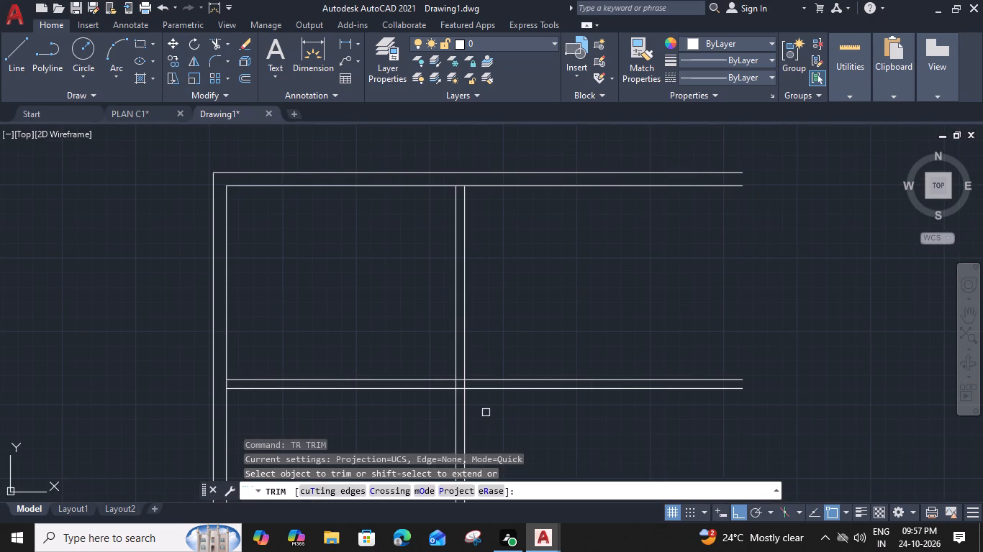
left_click(485, 413)
left_click(430, 415)
scroll(460, 165, "up", 1)
left_click(461, 196)
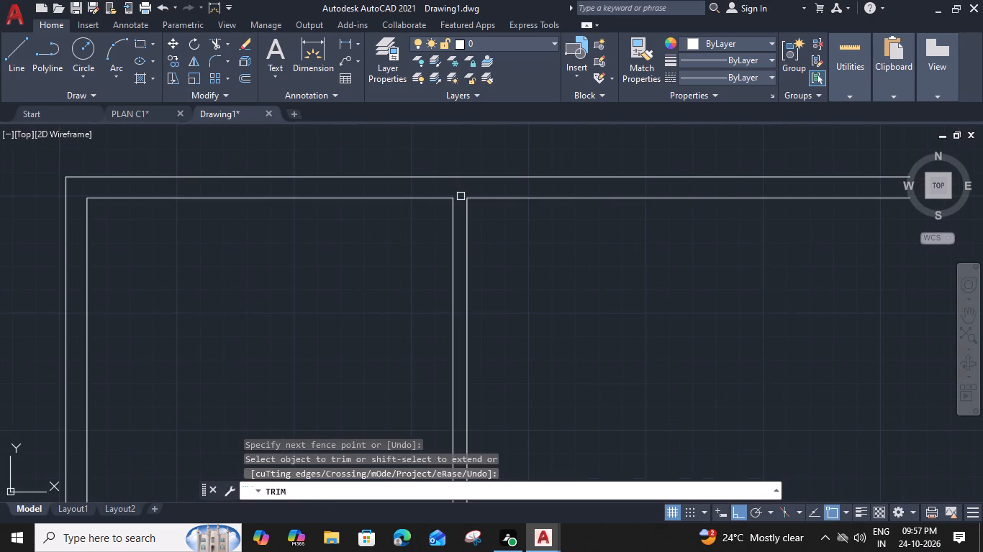
scroll(461, 200, "down", 2)
scroll(297, 338, "up", 3)
left_click(379, 281)
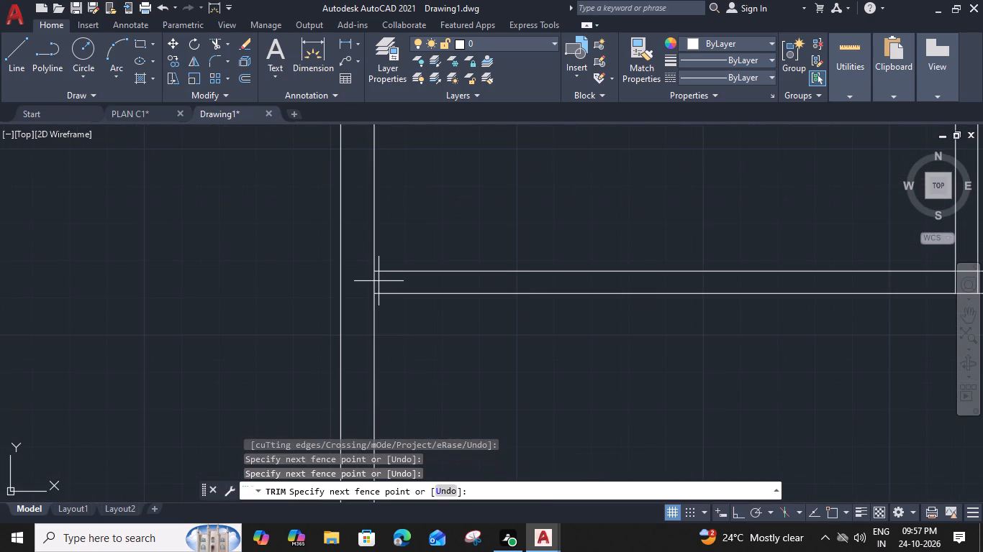
left_click(368, 284)
key("Escape")
Offset the right-hand line of the vertical partition 7' to the right.
scroll(387, 275, "down", 2)
middle_click_drag(531, 256, 340, 297)
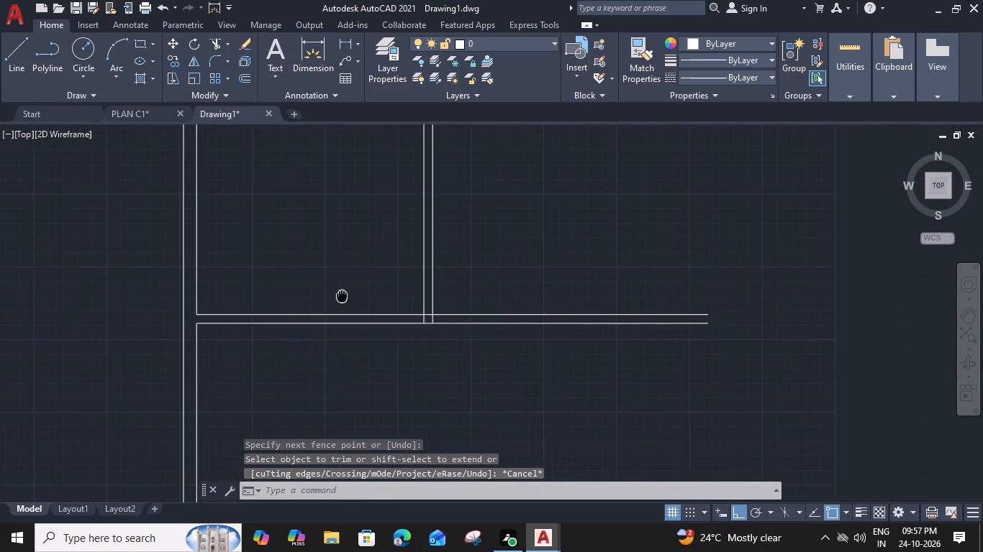
middle_click_drag(340, 297, 313, 311)
left_click(400, 261)
key("o")
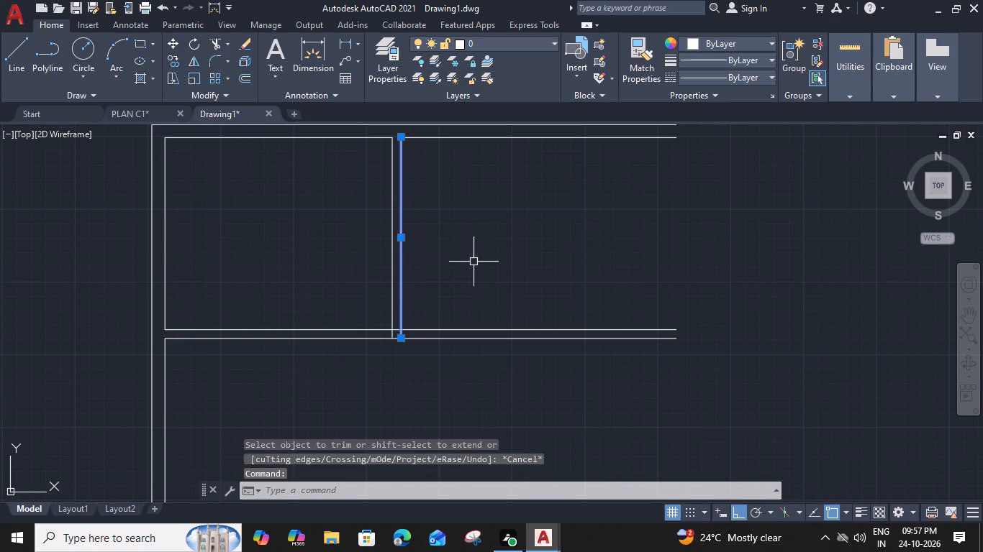
key("space")
type("7'")
key("space")
left_click(499, 267)
key("Escape")
Offset the new vertical line 6" to the right to form the second vertical partition.
left_click(525, 272)
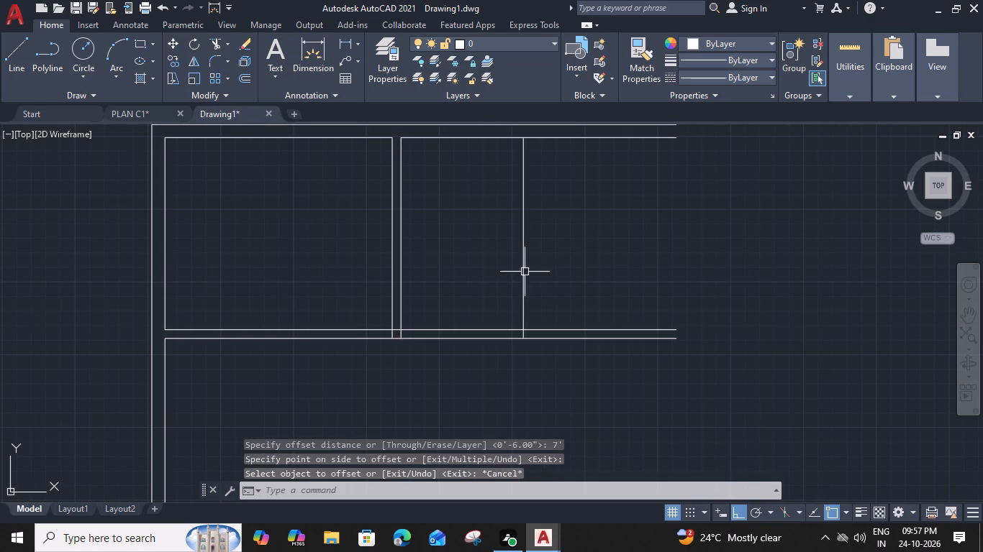
type("O 6\"")
key("Return")
left_click(571, 274)
key("Escape")
Trim the inner top wall line between the two lines of the second vertical partition.
key("t")
key("r")
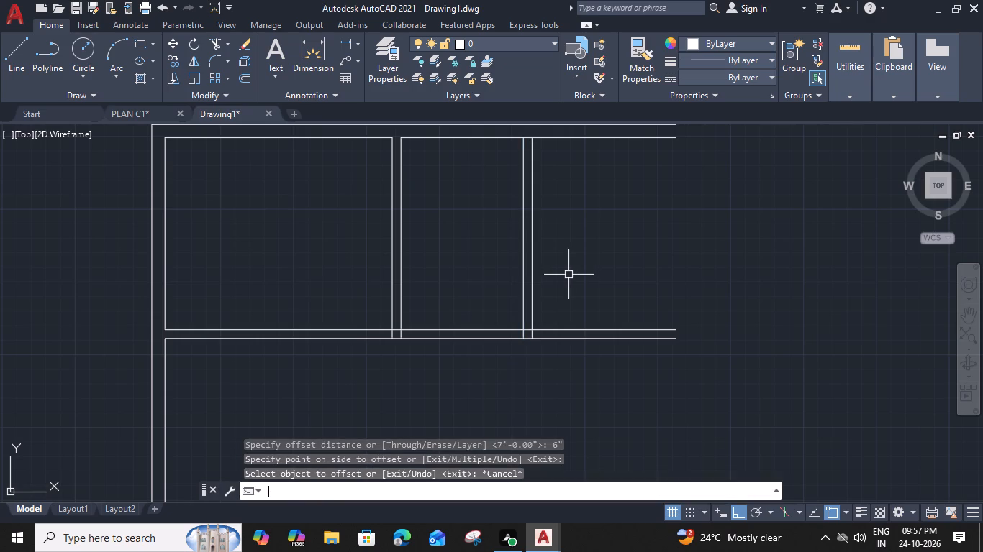
key("space")
scroll(512, 149, "up", 1)
left_click(536, 133)
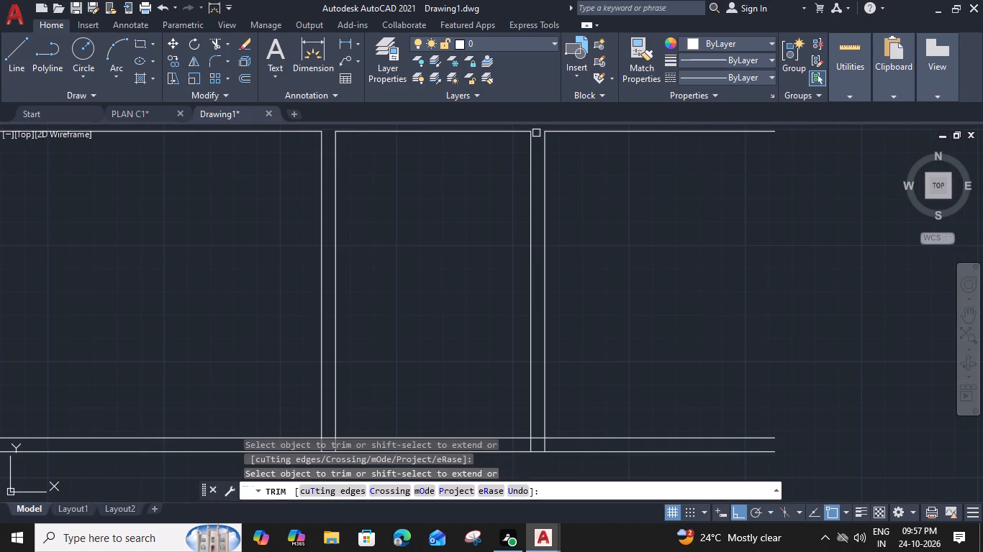
key("Escape")
Offset the inner top wall line between the two vertical partitions 5'8" downward.
left_click(495, 132)
type("O")
key("space")
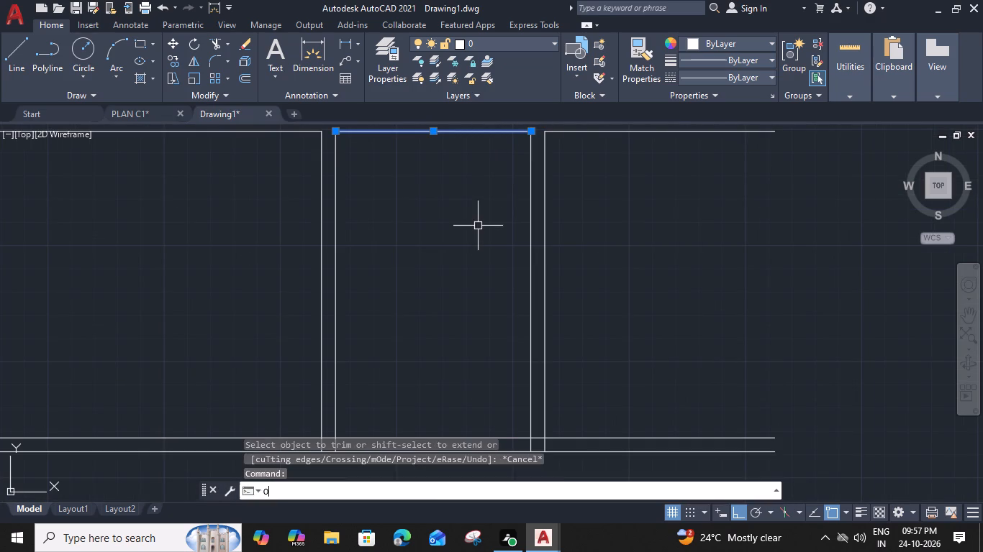
type("5'")
key("8")
key("shift+quotedbl")
key("Return")
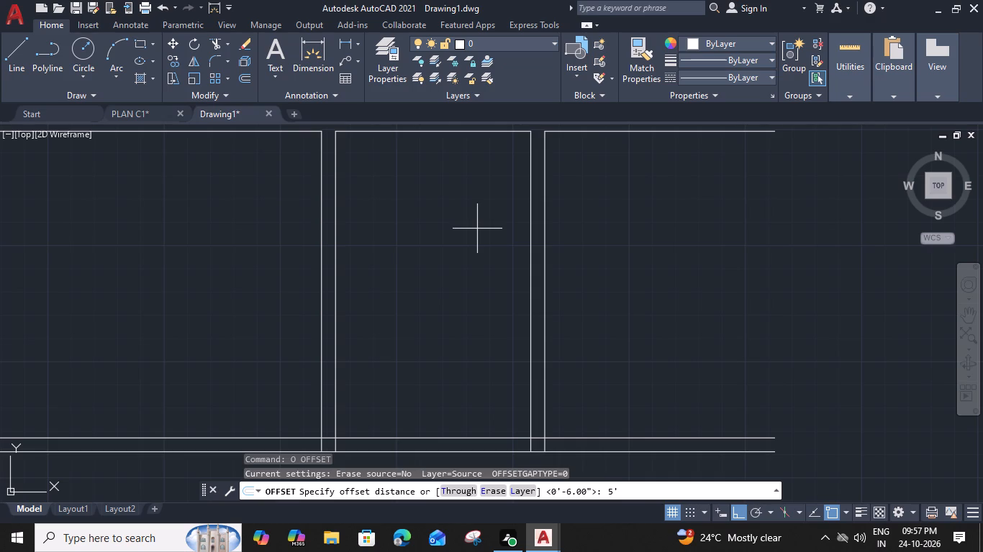
left_click(469, 340)
key("Escape")
Offset the new horizontal line between the vertical partitions 6" downward to form a partition wall.
left_click(475, 289)
key("o")
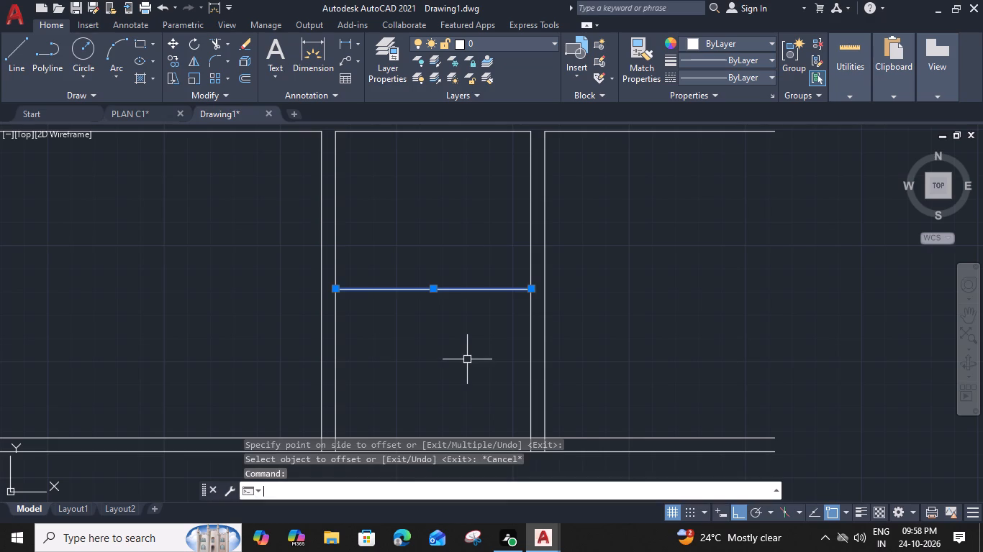
key("space")
type("6\"")
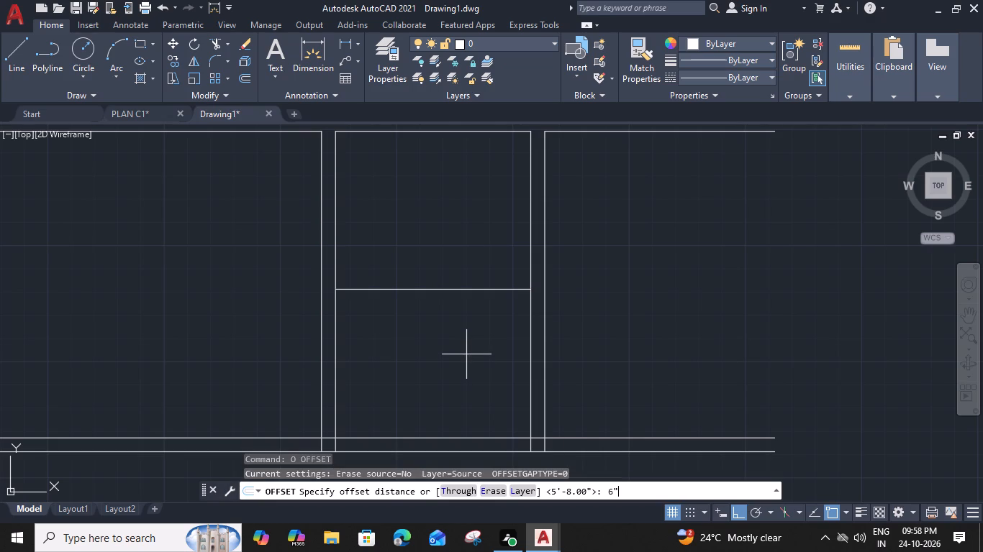
key("BackSpace")
key("BackSpace")
key("BackSpace")
key("BackSpace")
key("BackSpace")
key("BackSpace")
key("BackSpace")
key("Return")
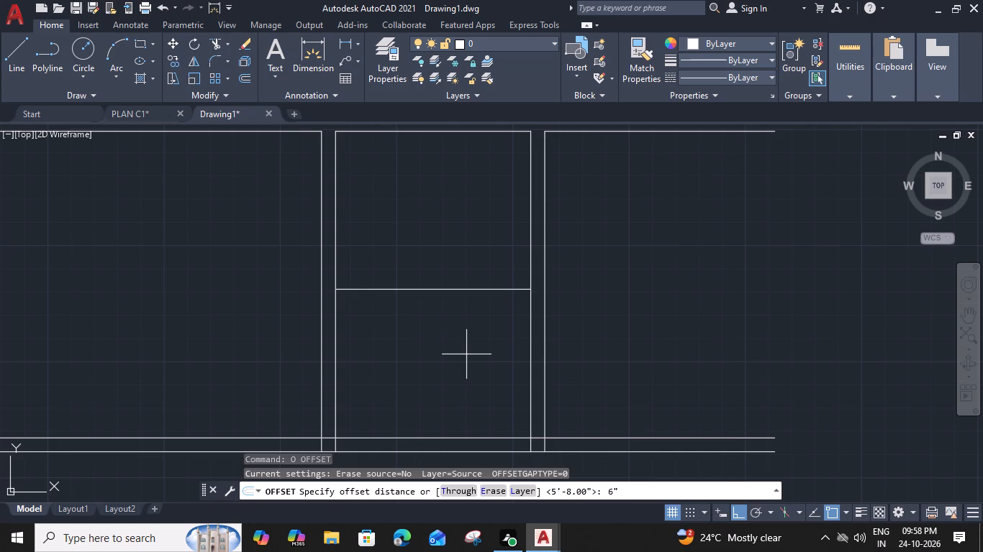
left_click(465, 361)
key("Escape")
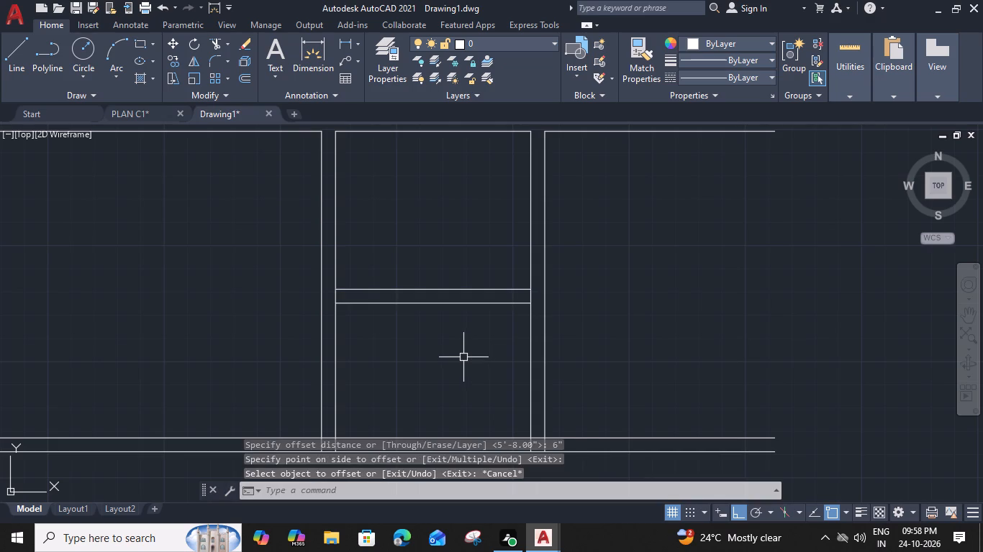
Trim the inner faces of both vertical partitions between the two lines of the short horizontal partition.
type("TR")
key("space")
scroll(497, 305, "up", 1)
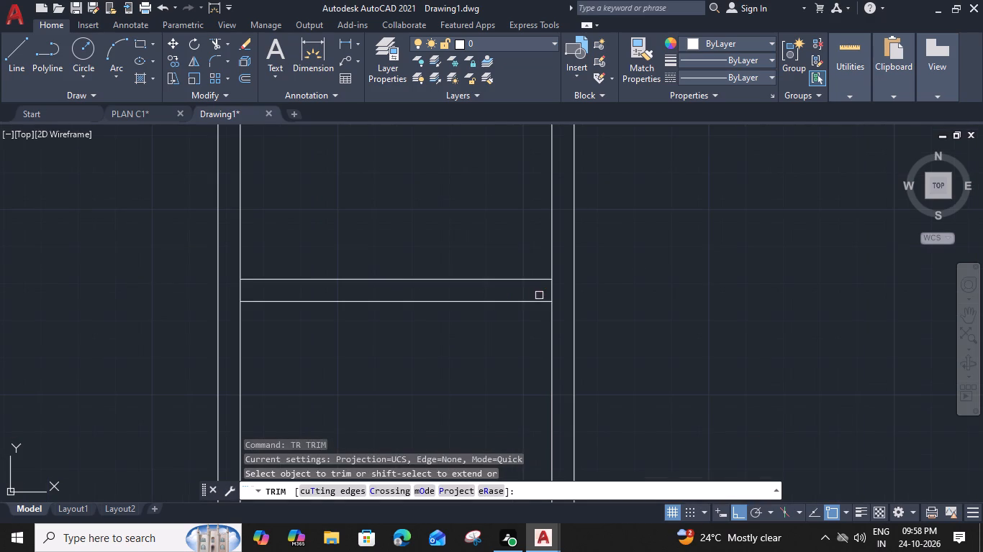
left_click(548, 295)
left_click(240, 290)
Trim the lower horizontal partition lines between the two vertical partitions and clean up the overlapping lines at both corners.
middle_click_drag(328, 365, 243, 290)
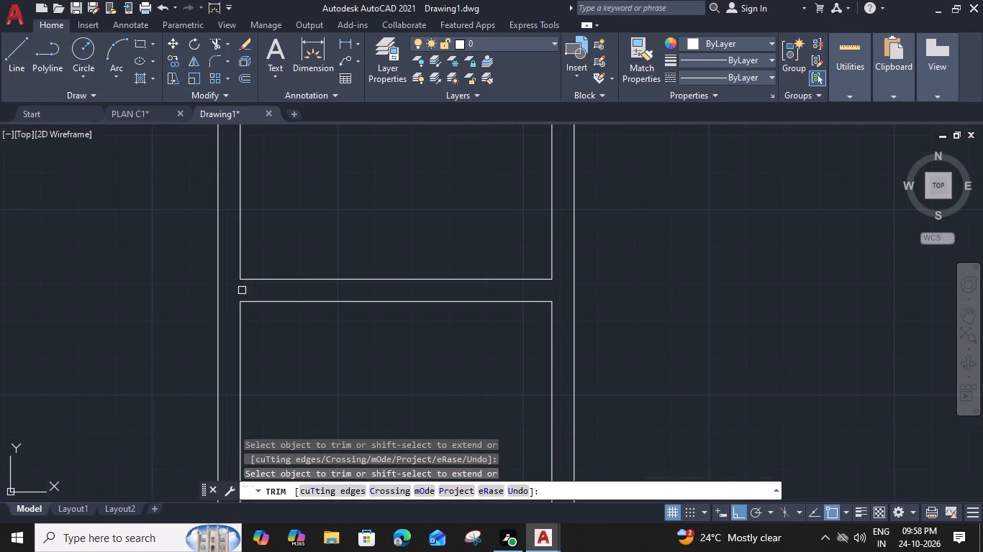
middle_click_drag(243, 290, 374, 213)
left_click_drag(402, 339, 403, 345)
left_click(391, 408)
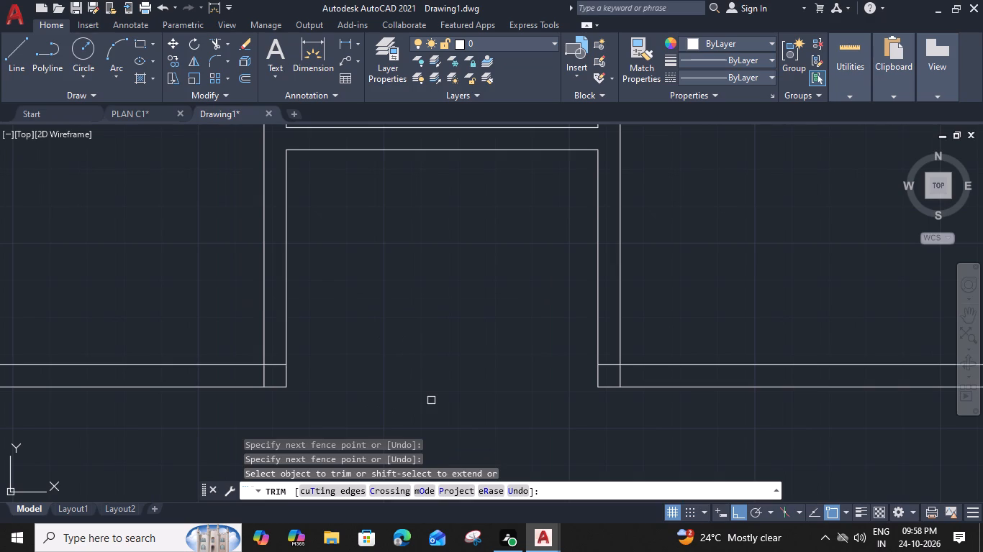
left_click(607, 366)
left_click(266, 371)
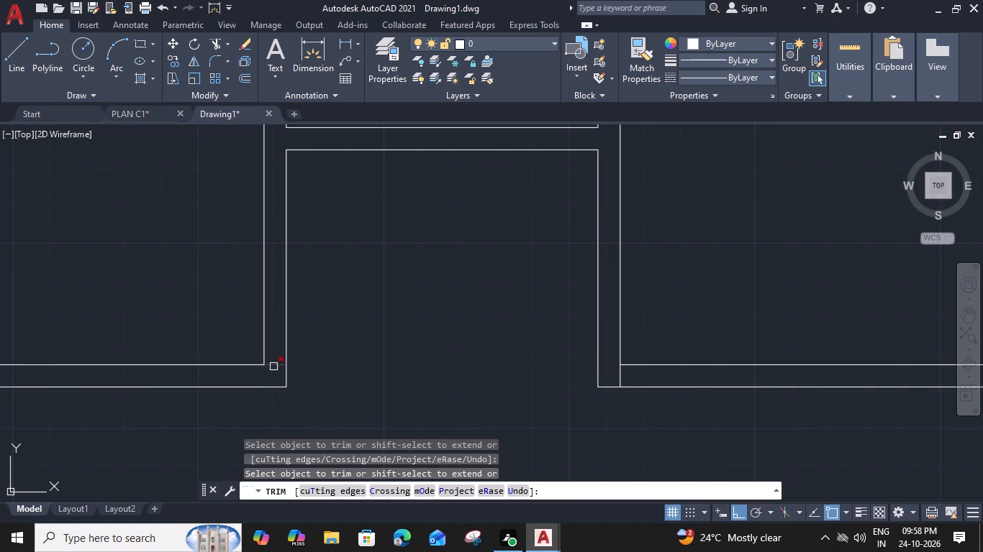
left_click(273, 367)
left_click(621, 374)
key("Escape")
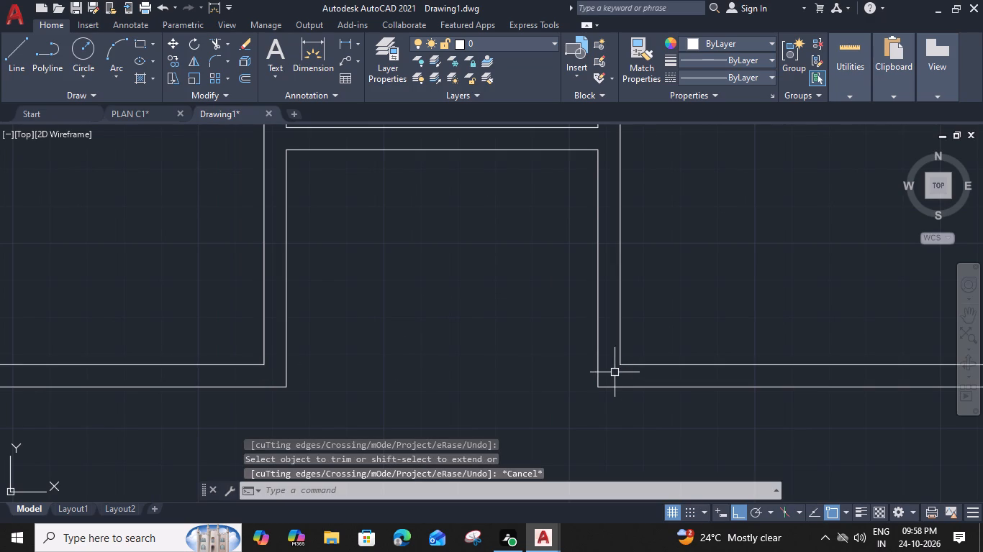
Offset the right line of the second vertical partition 13' to the right for the inner right wall face.
middle_click_drag(681, 310, 448, 346)
scroll(448, 346, "down", 2)
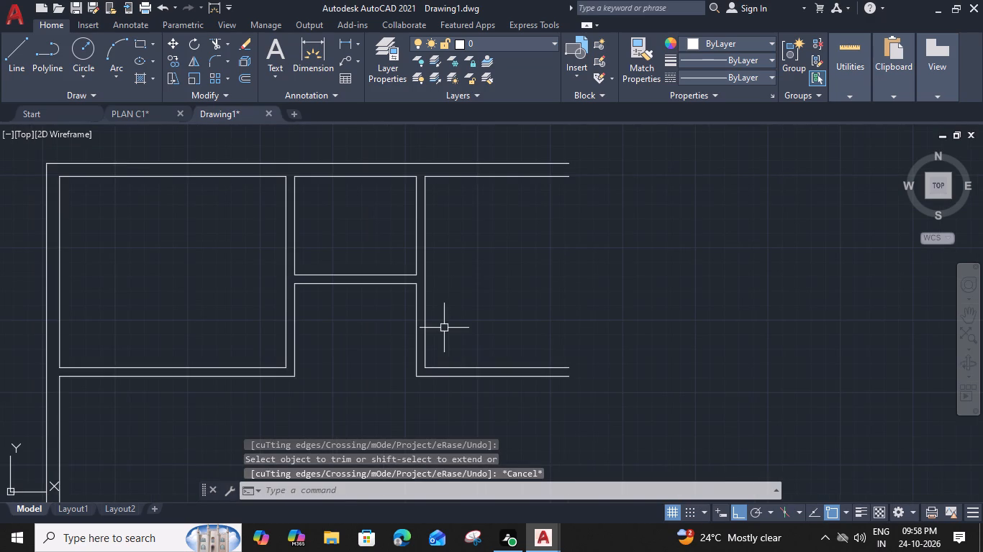
left_click(420, 282)
key("Escape")
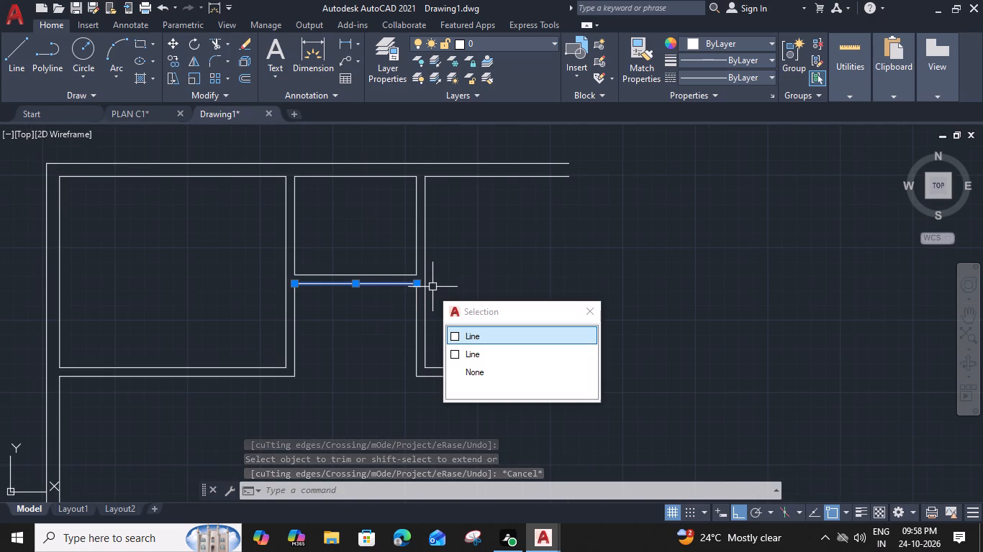
left_click(427, 282)
type("O")
key("space")
type("13")
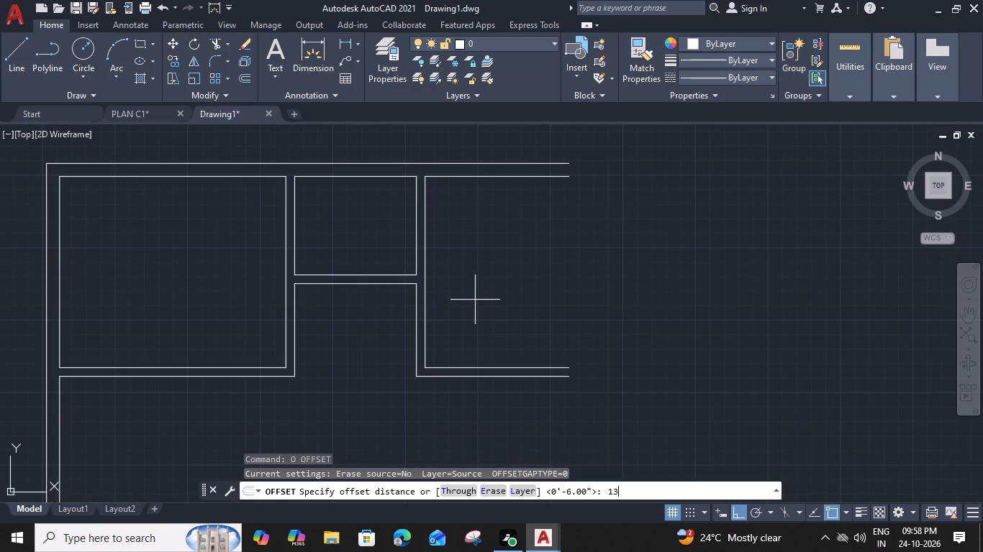
key("apostrophe")
key("space")
left_click(561, 303)
key("Escape")
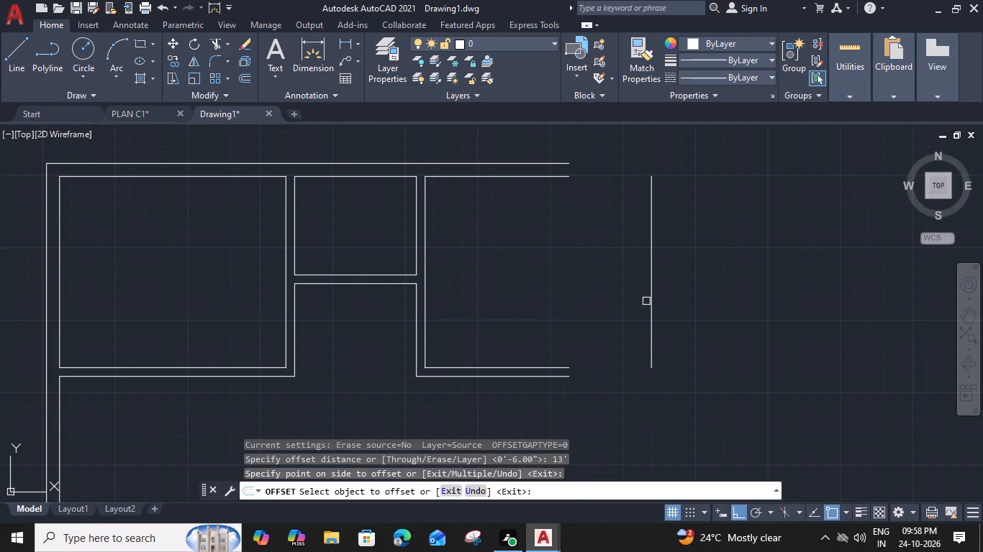
Offset the new inner right wall line 9" to the right to form the outer right wall face.
left_click(655, 297)
key("p")
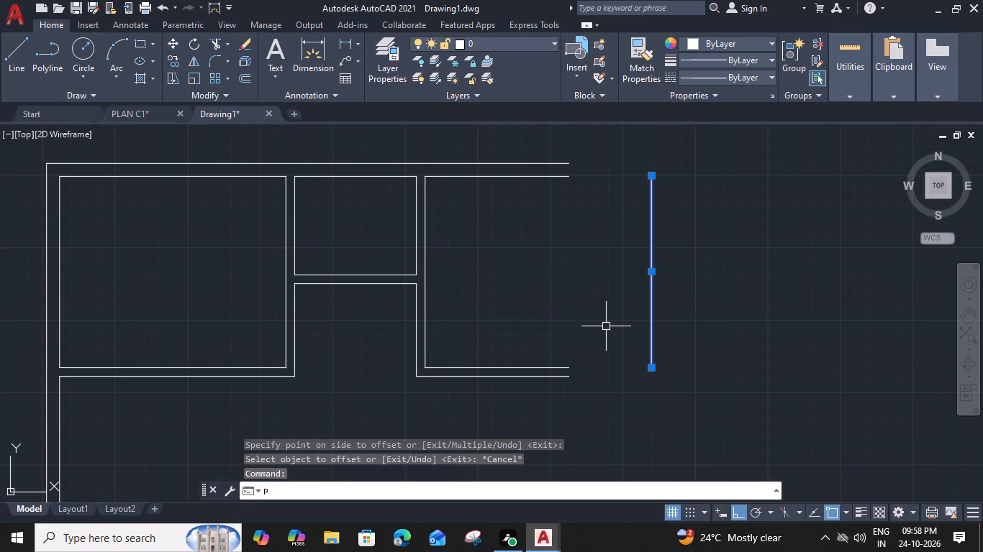
key("BackSpace")
key("o")
key("space")
key("9")
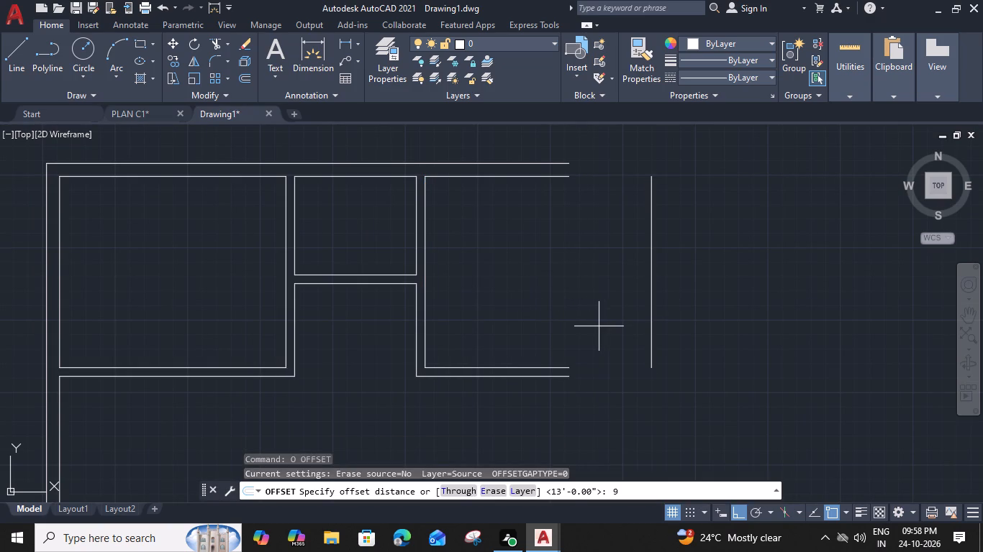
key("shift+quotedbl")
key("Return")
left_click(700, 323)
key("Escape")
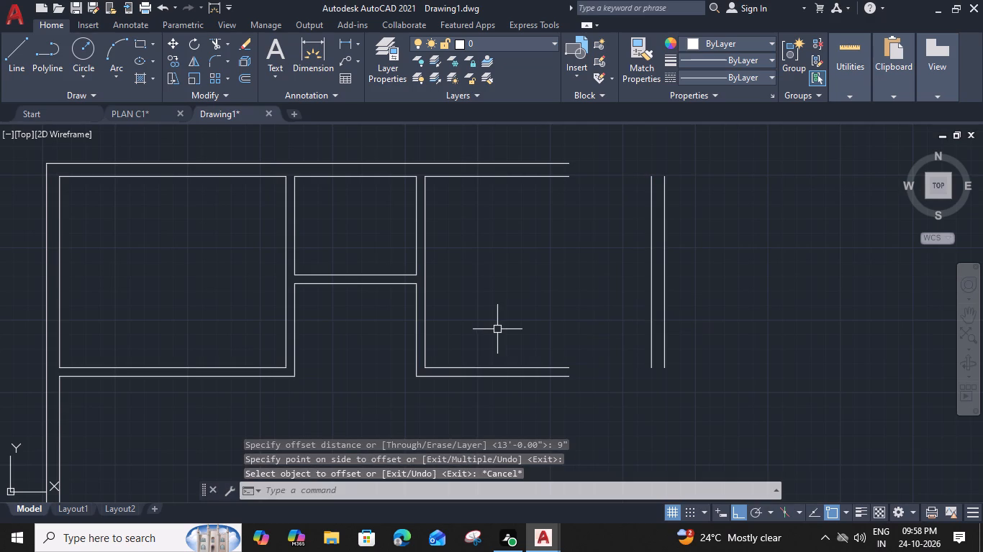
Fillet the inner top wall line with the inner right wall line into a square corner, using the Multiple option.
type("F M")
key("space")
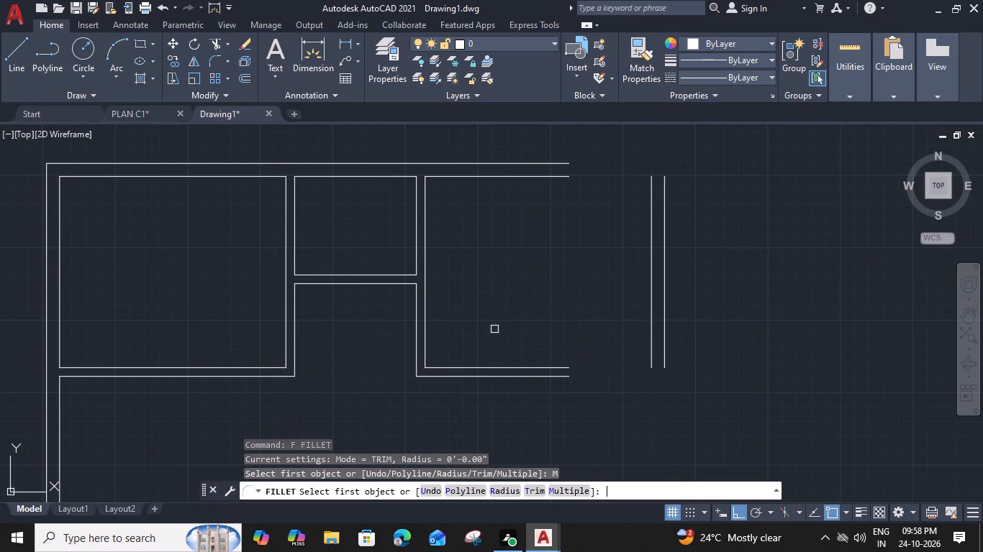
left_click(522, 175)
left_click(650, 198)
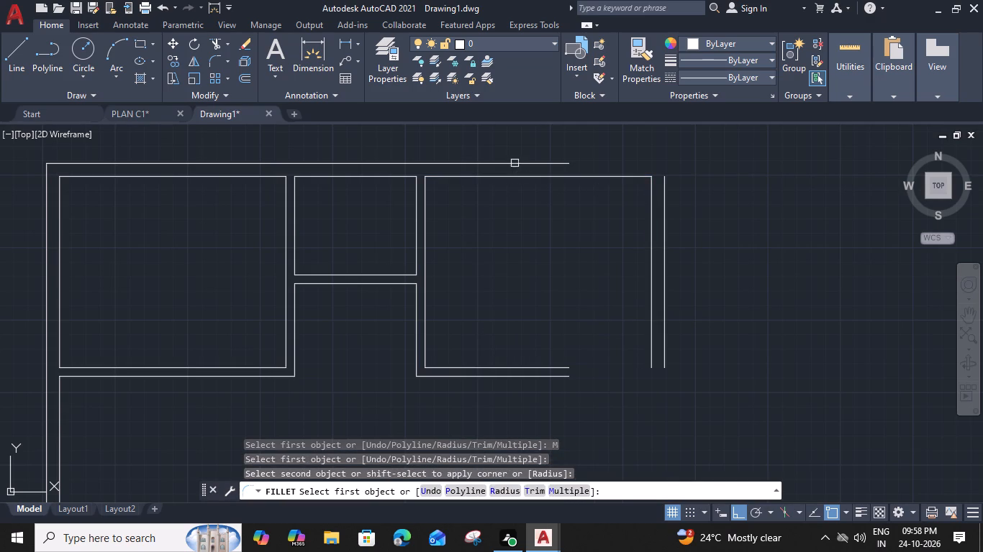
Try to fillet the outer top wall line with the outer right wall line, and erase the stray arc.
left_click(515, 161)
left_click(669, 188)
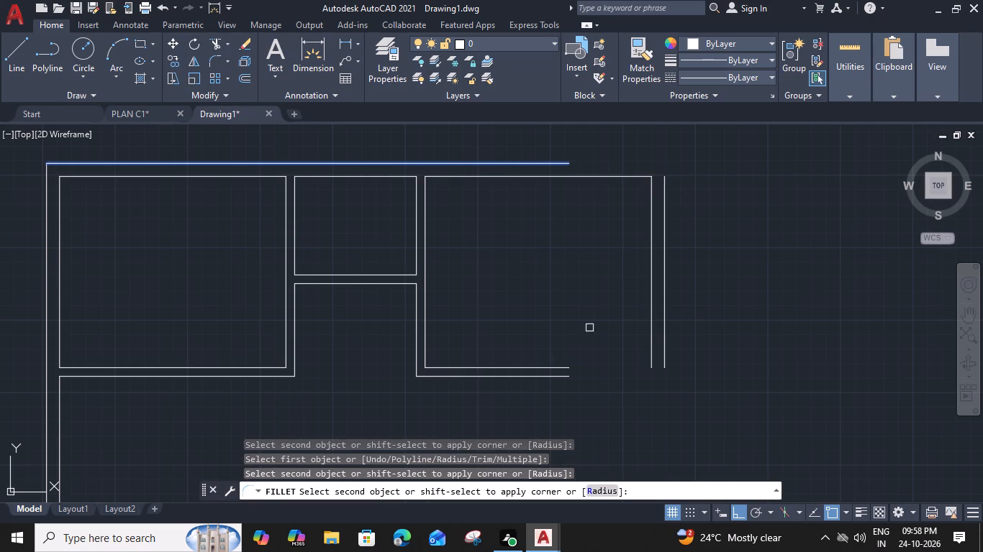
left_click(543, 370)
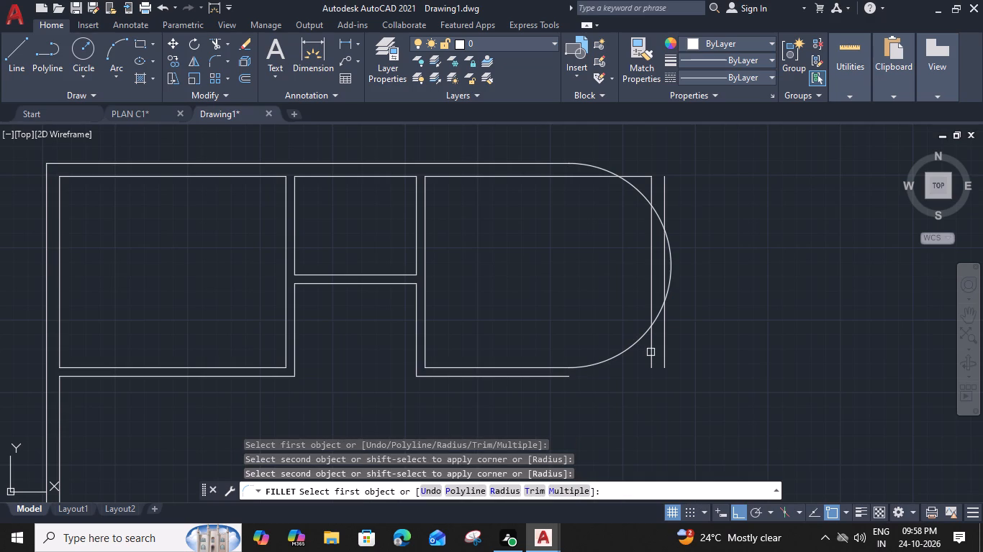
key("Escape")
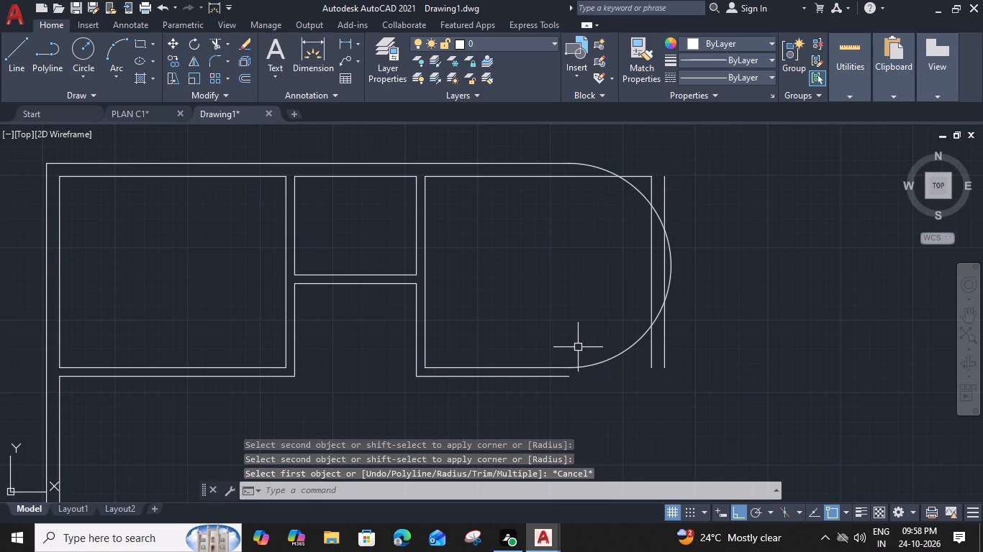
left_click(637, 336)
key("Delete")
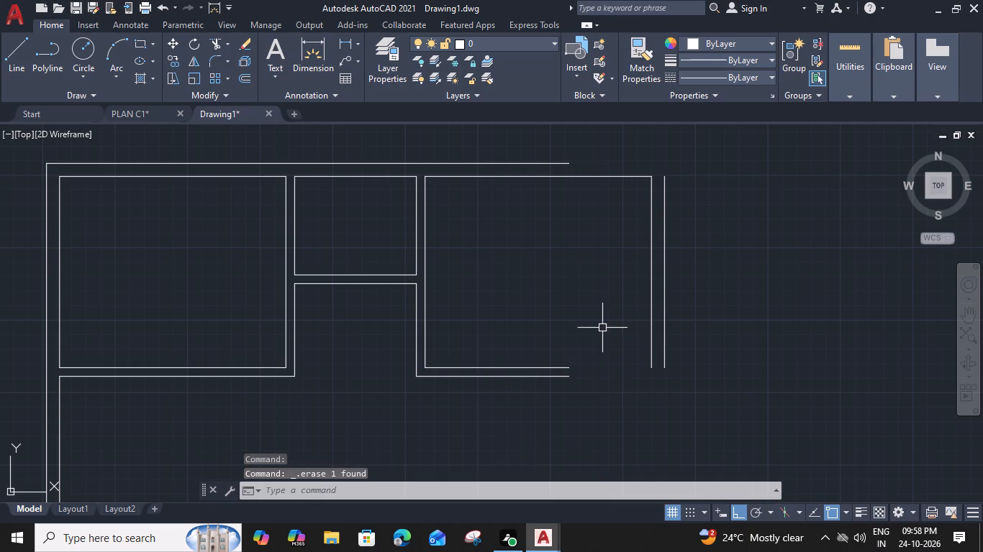
Fillet the outer top wall line with the outer right wall line into a square corner.
type("F")
key("space")
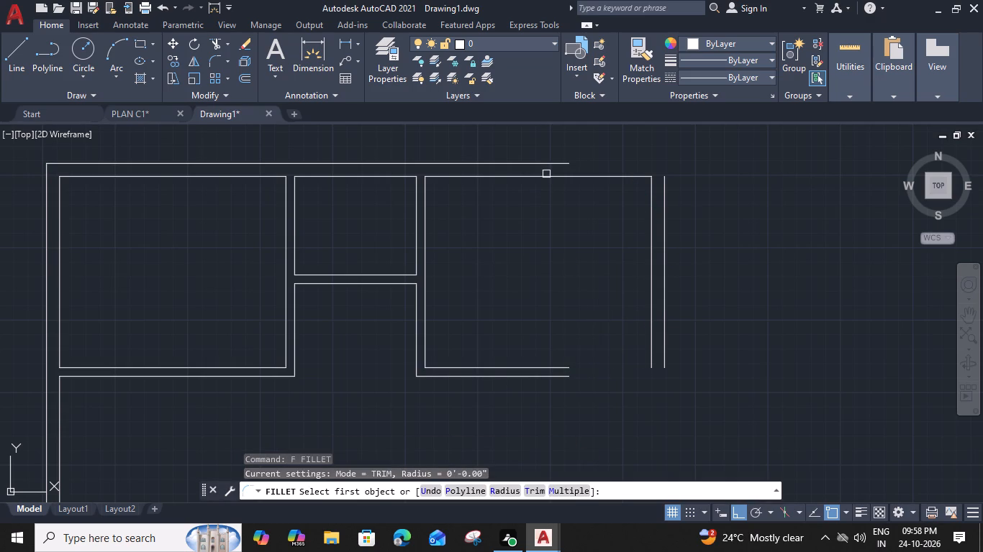
left_click(552, 163)
left_click(666, 204)
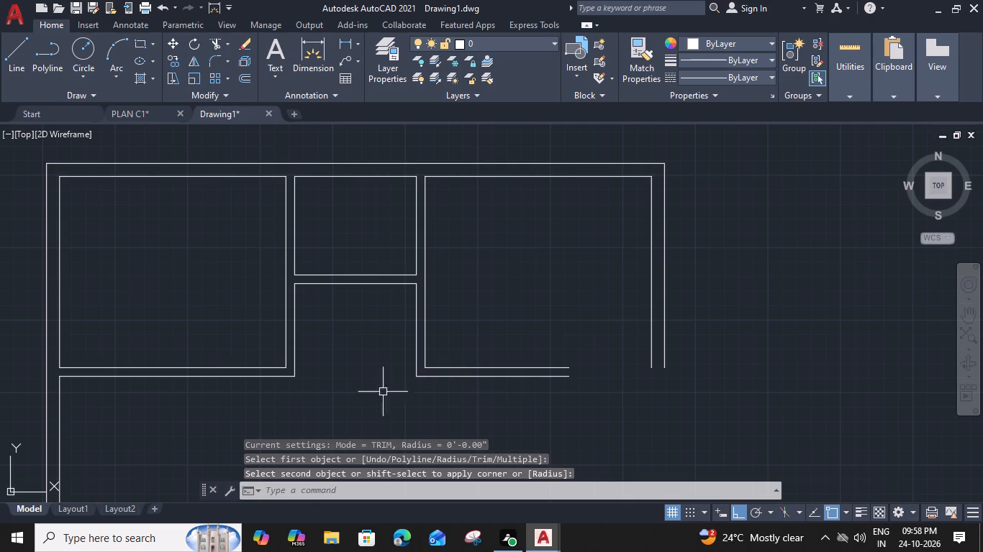
Offset the bottom line of the horizontal partition under the upper right room 11'1" downward.
middle_click_drag(164, 408, 250, 345)
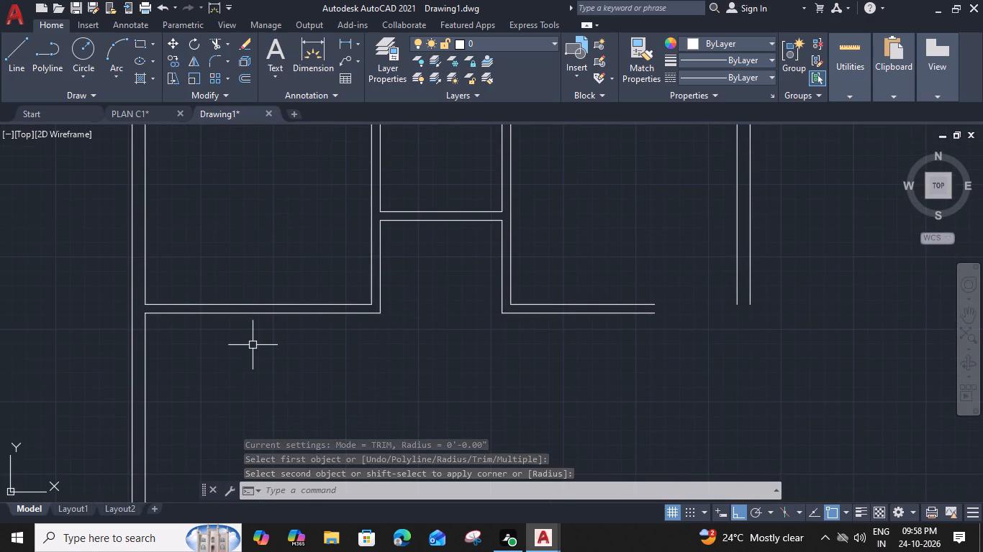
left_click(609, 312)
type("O")
key("space")
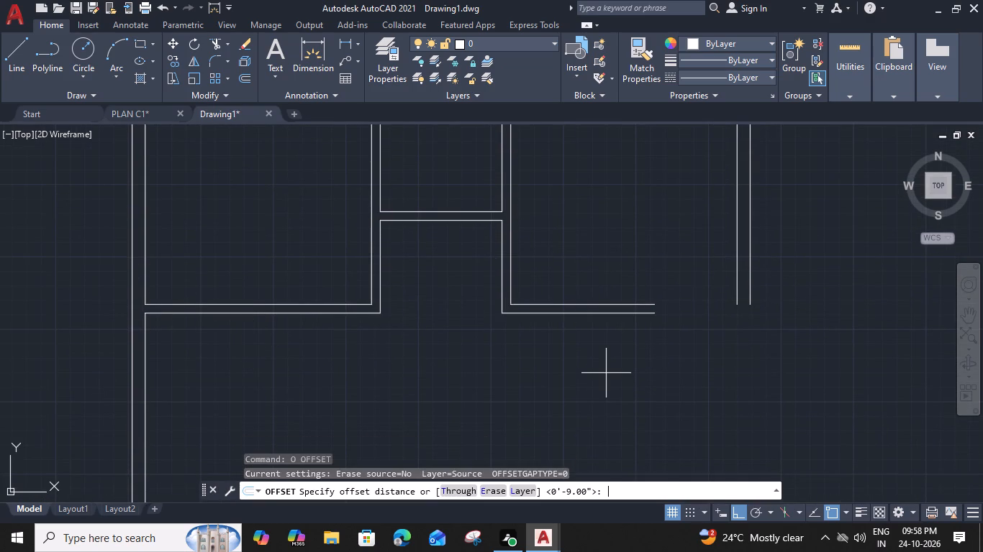
type("11'")
key("1")
key("shift+quotedbl")
key("Return")
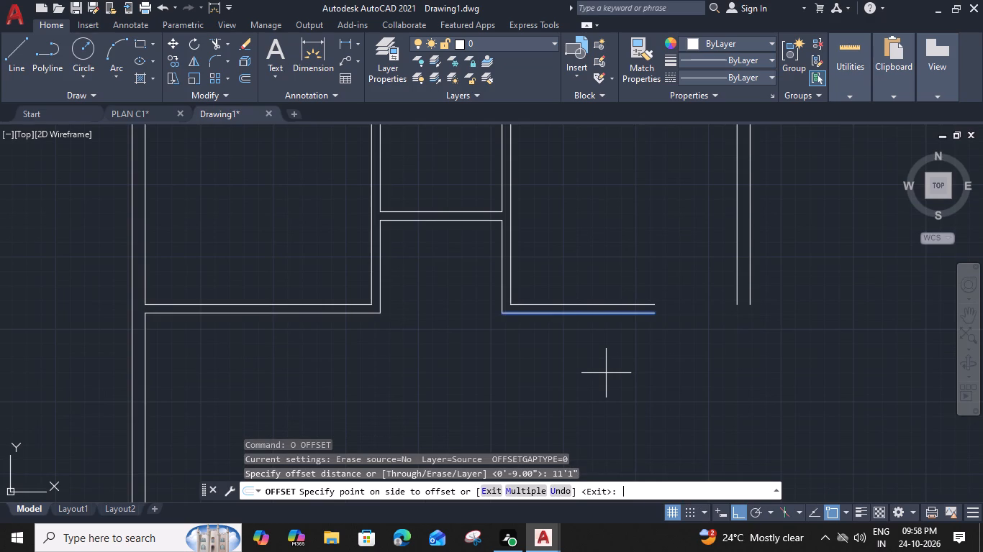
middle_click_drag(608, 397, 558, 240)
left_click(556, 330)
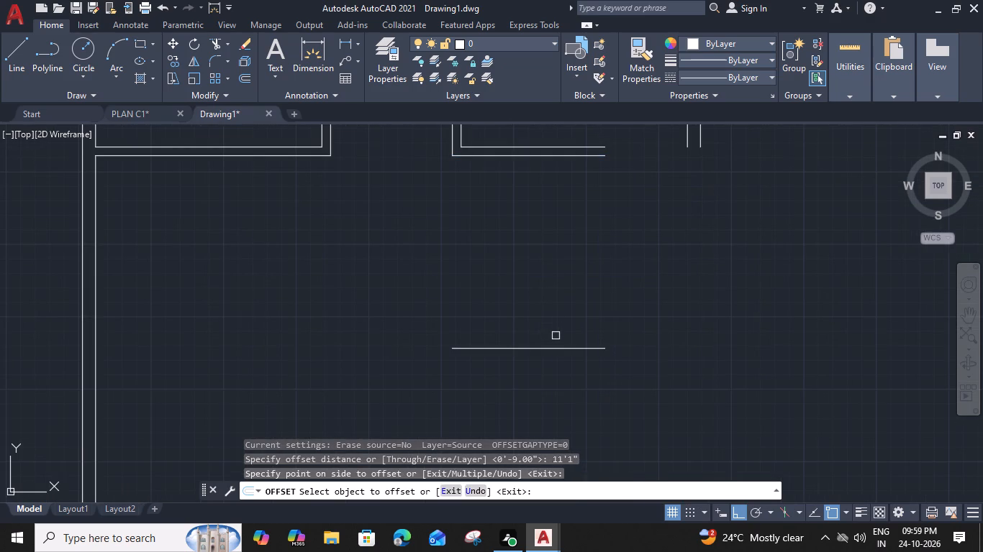
key("Escape")
Offset the new horizontal line 6" downward to form the lower right room's bottom wall.
left_click(558, 350)
key("o")
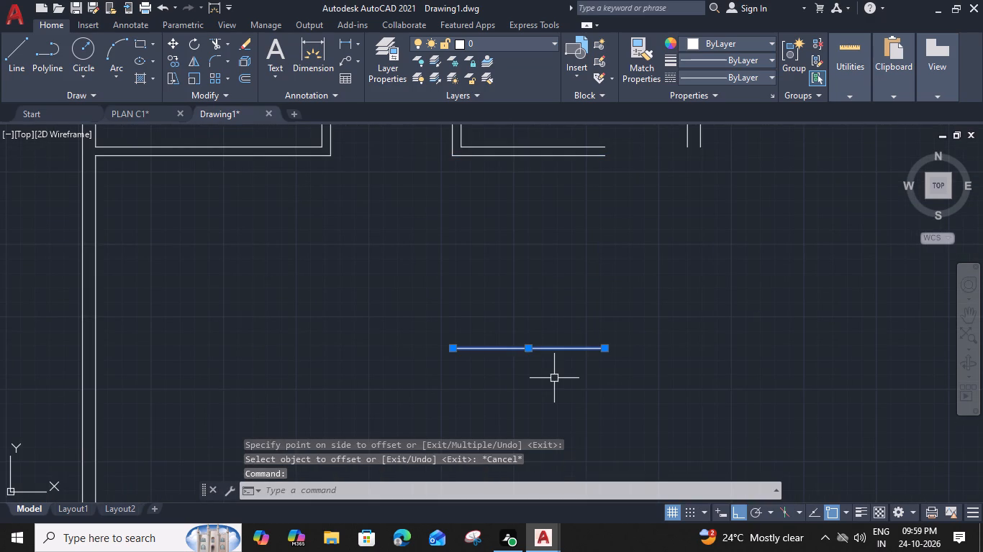
key("space")
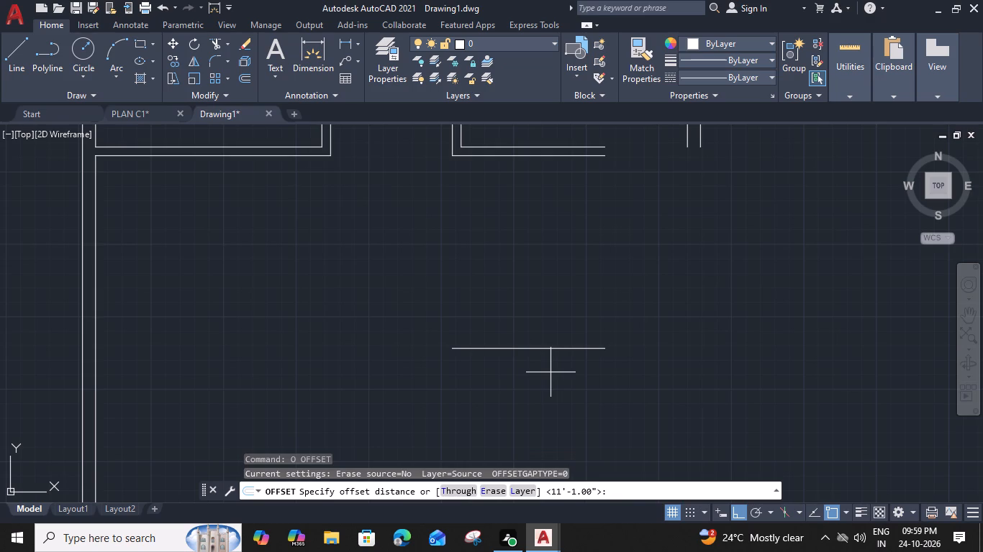
type("6\"")
key("Return")
left_click(545, 404)
key("Escape")
Fillet the two new bottom wall lines with the outer and inner right wall lines to close the lower right corner.
scroll(662, 333, "down", 1)
middle_click_drag(661, 333, 544, 353)
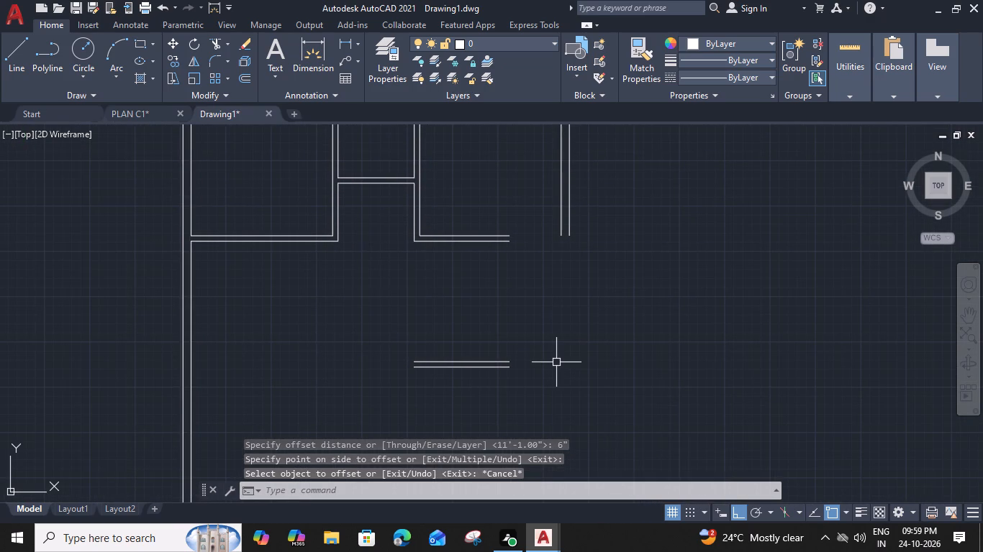
type("F M")
key("space")
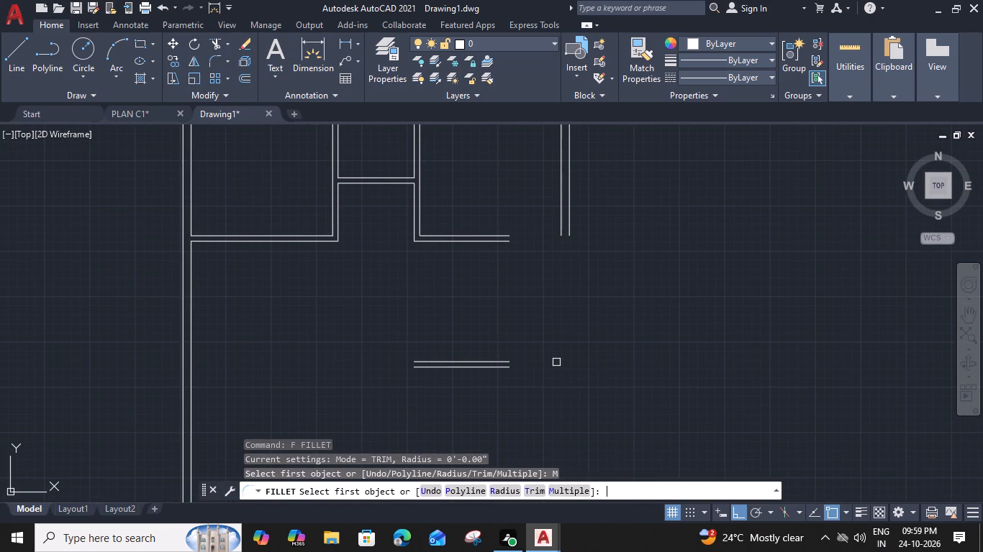
left_click(494, 370)
left_click(571, 221)
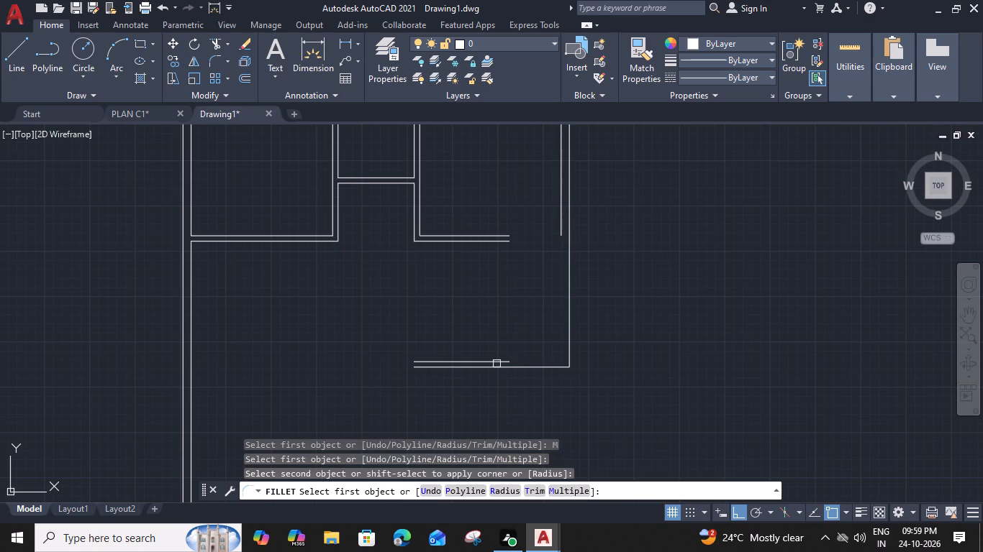
left_click(501, 359)
left_click(558, 224)
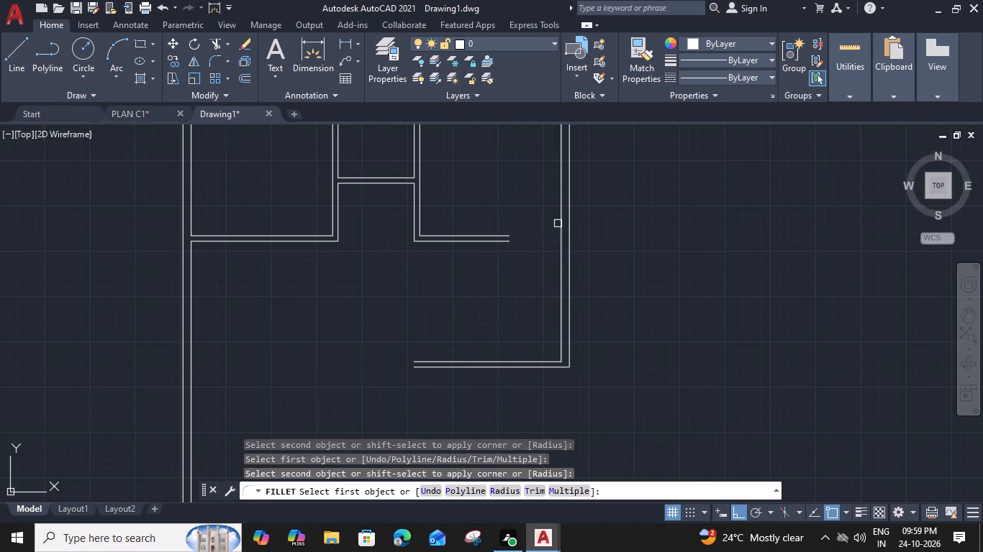
key("Escape")
Extend the upper right room's bottom partition lines to the inner right wall line and trim the wall line between them.
middle_click_drag(502, 351, 502, 287)
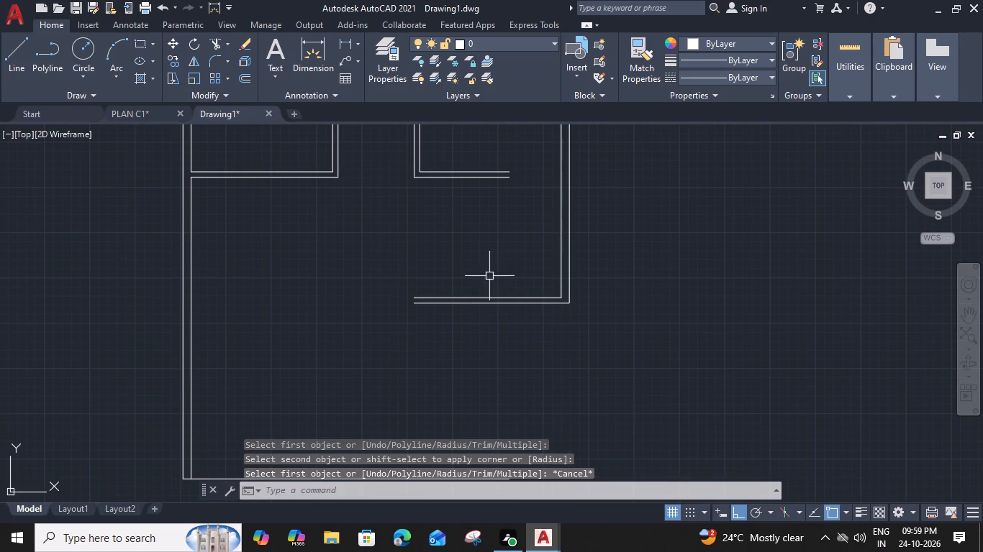
key("e")
key("x")
key("space")
left_click(498, 145)
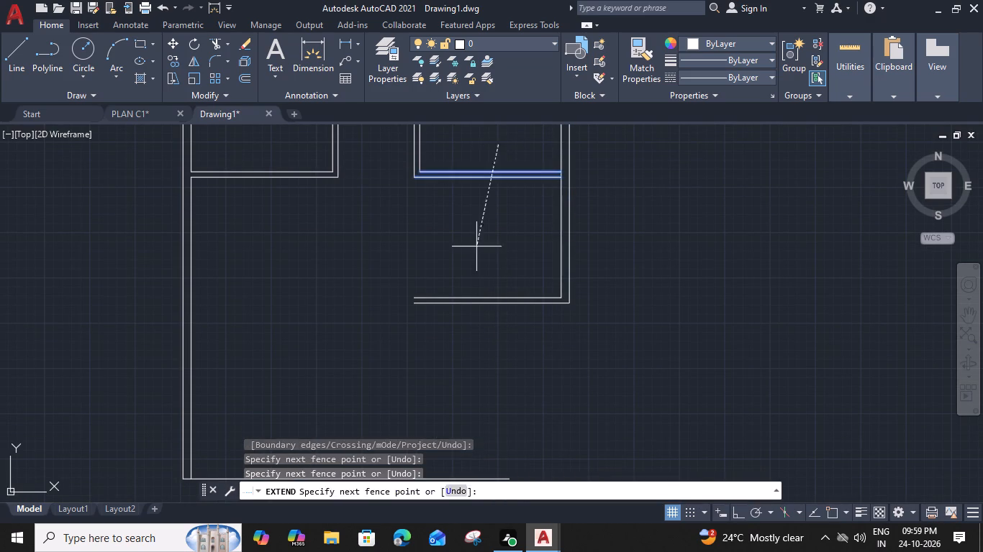
left_click(476, 247)
scroll(551, 161, "up", 2)
left_click(578, 193, "shift")
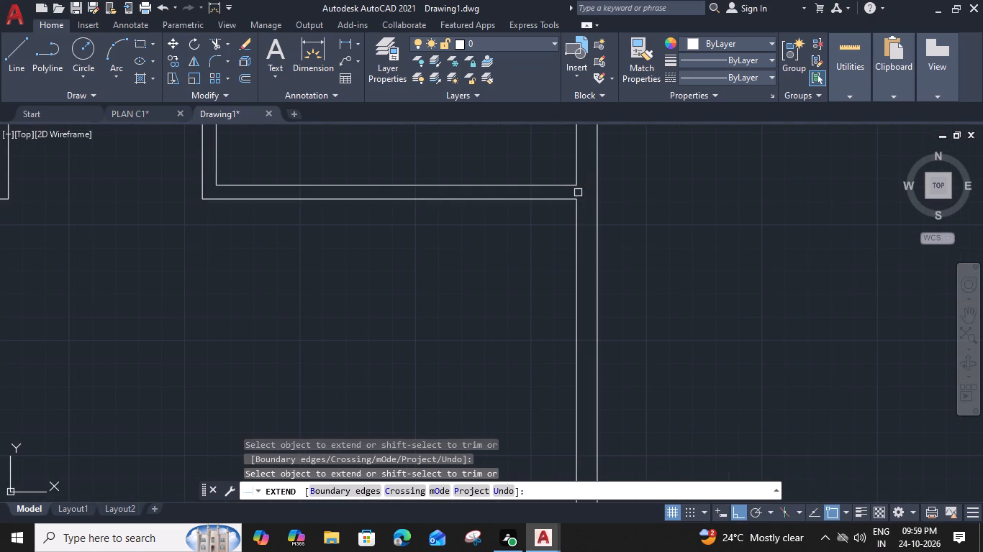
scroll(522, 327, "down", 1)
middle_click_drag(524, 328, 525, 278)
key("Escape")
key("Escape")
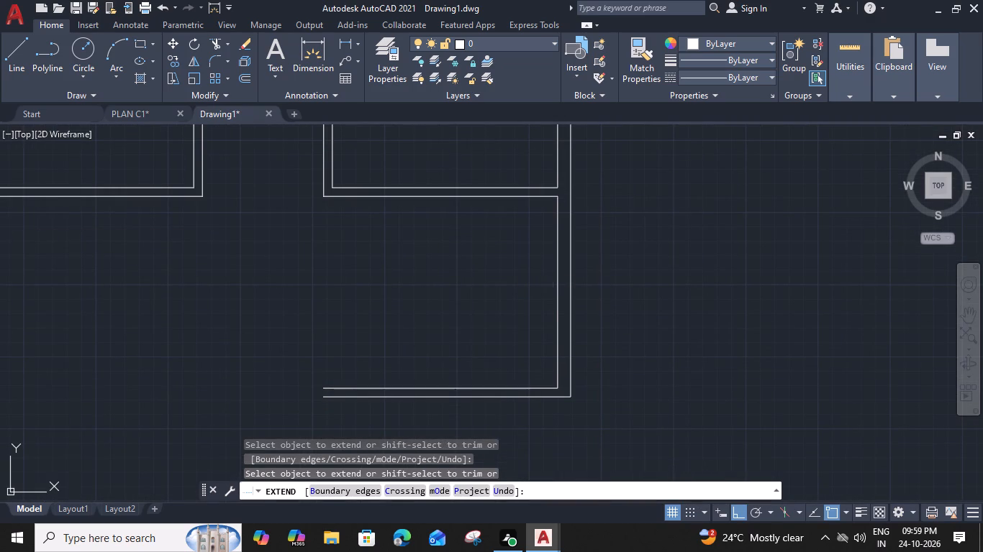
Offset the inner right wall line of the lower right room 12' to the left.
left_click(556, 289)
type("O 1")
type("2'")
key("space")
left_click(339, 317)
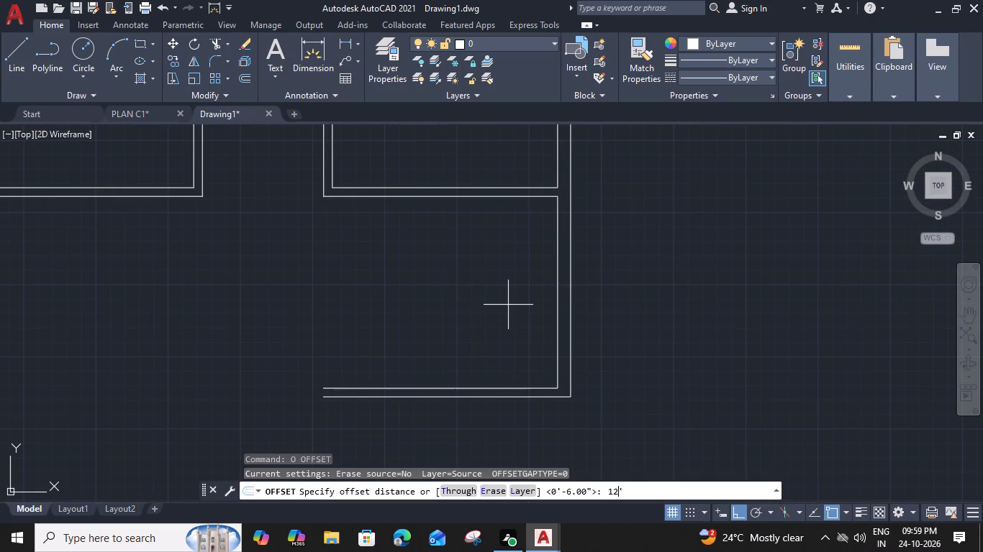
Offset the lower right room's new vertical line 6" to the left to form its left partition.
key("Escape")
left_click_drag(351, 314, 341, 315)
type("O")
key("space")
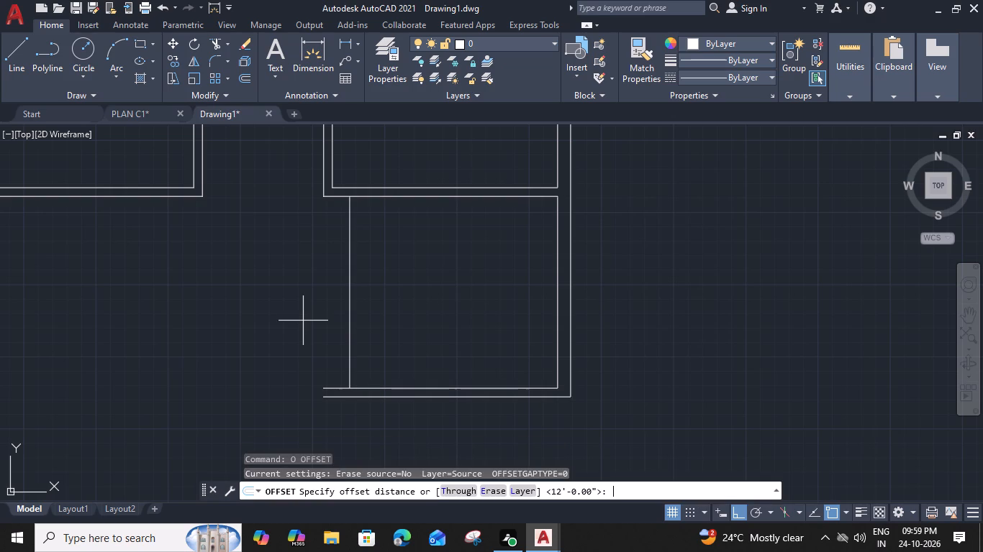
type("6\"")
key("Return")
left_click(284, 318)
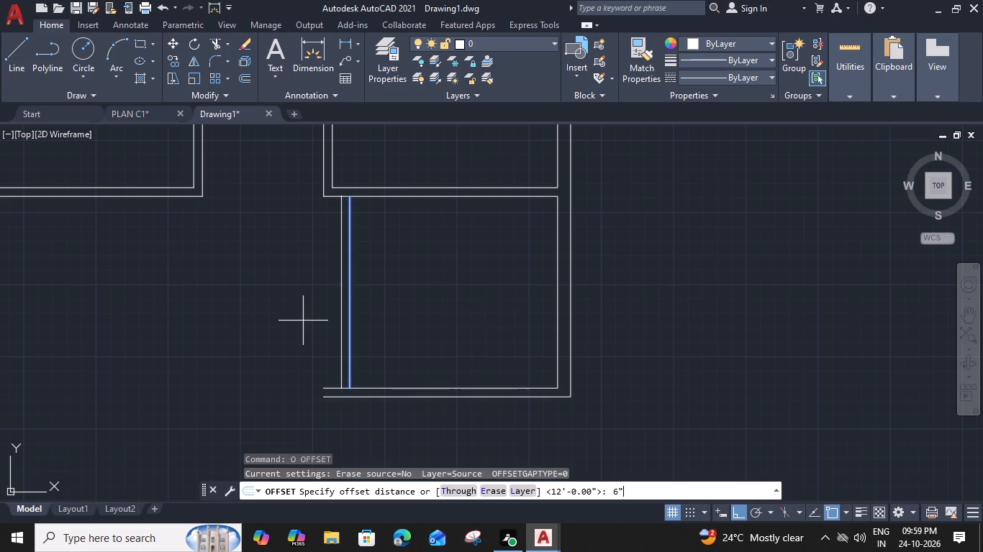
key("Escape")
Offset the lower line of the lower right room's bottom wall 6' downward.
middle_click_drag(453, 347, 464, 243)
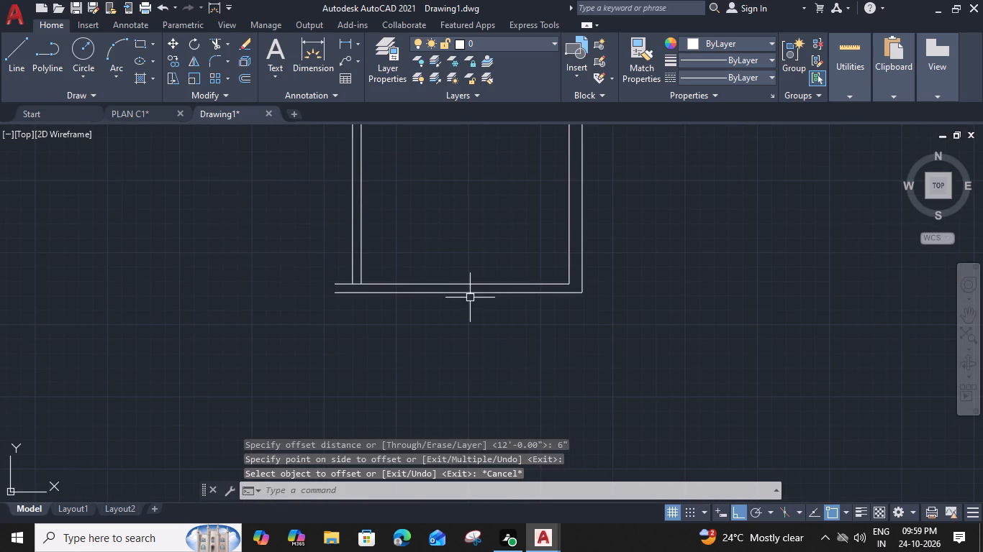
left_click(470, 297)
left_click(437, 288)
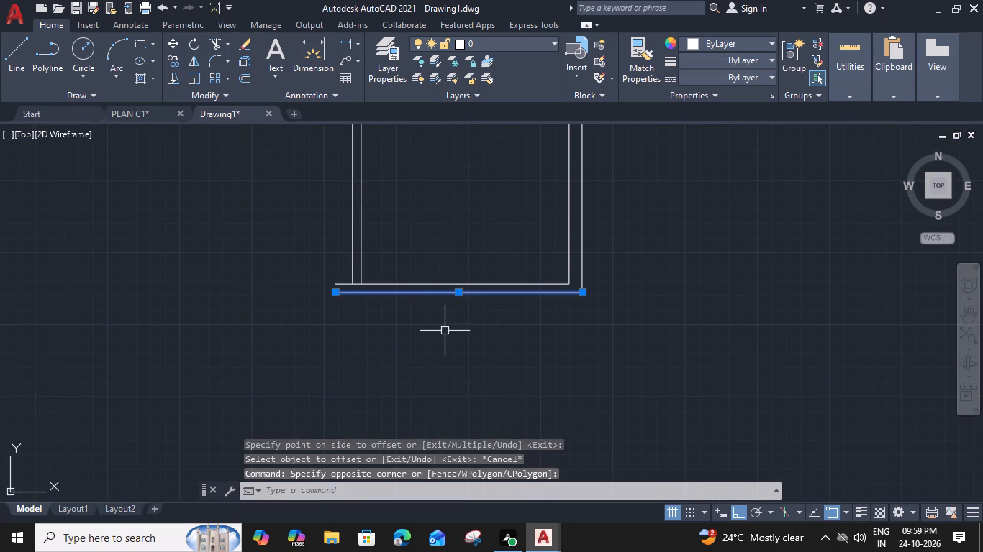
key("o")
key("space")
type("6'")
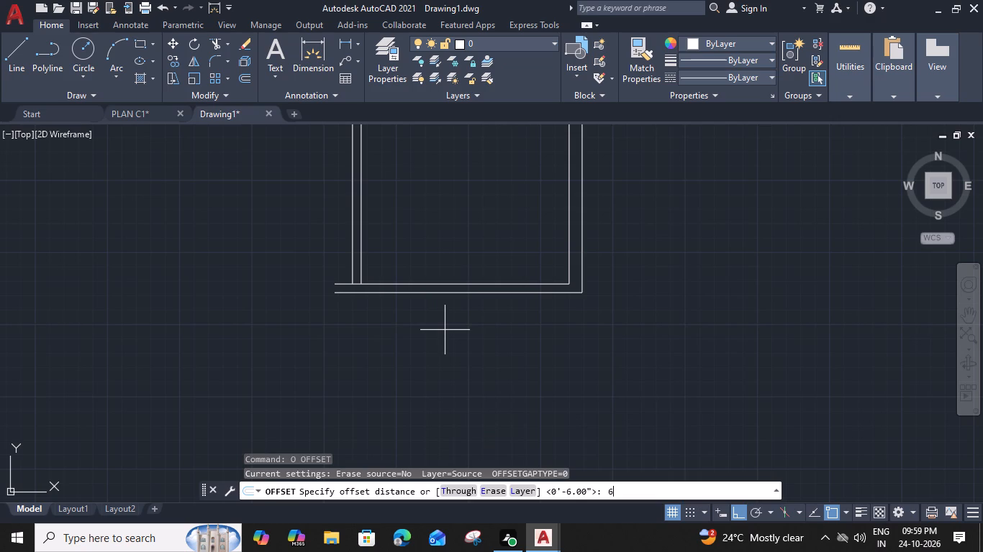
key("space")
left_click(453, 374)
middle_click_drag(486, 461, 482, 334)
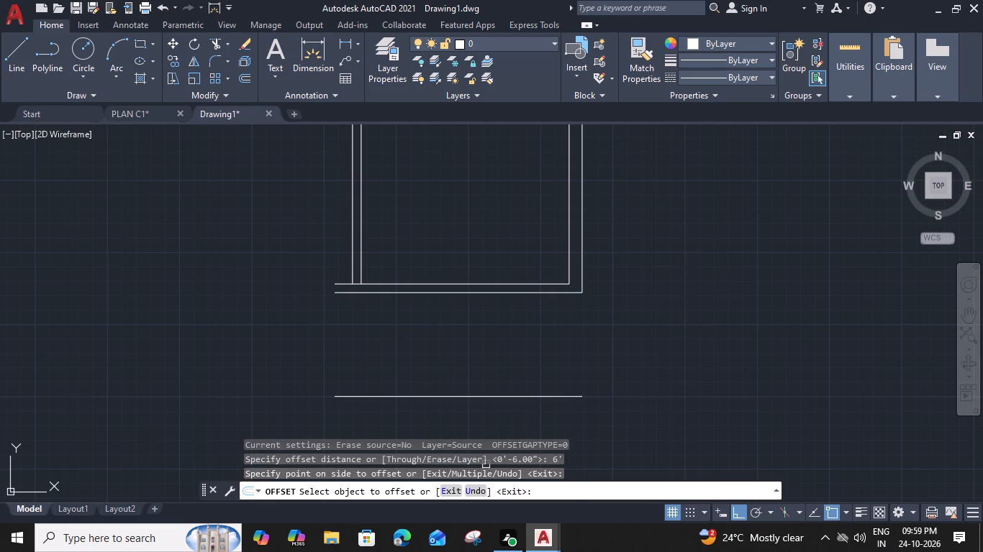
middle_click_drag(479, 356, 476, 224)
key("Escape")
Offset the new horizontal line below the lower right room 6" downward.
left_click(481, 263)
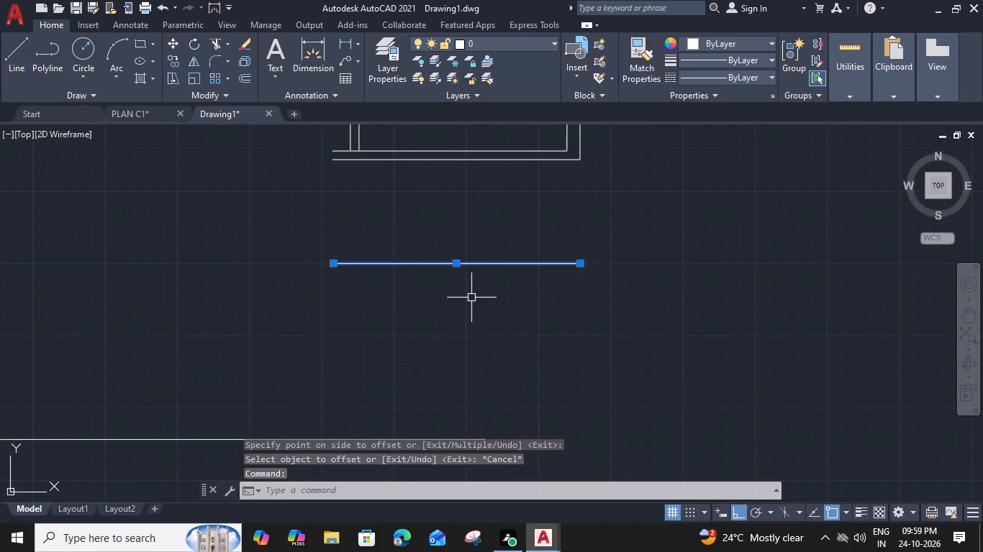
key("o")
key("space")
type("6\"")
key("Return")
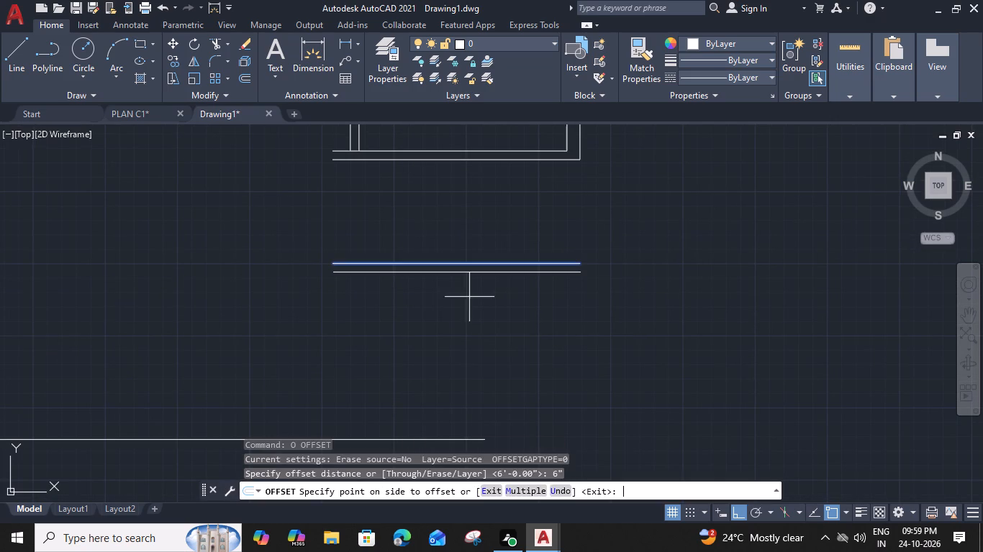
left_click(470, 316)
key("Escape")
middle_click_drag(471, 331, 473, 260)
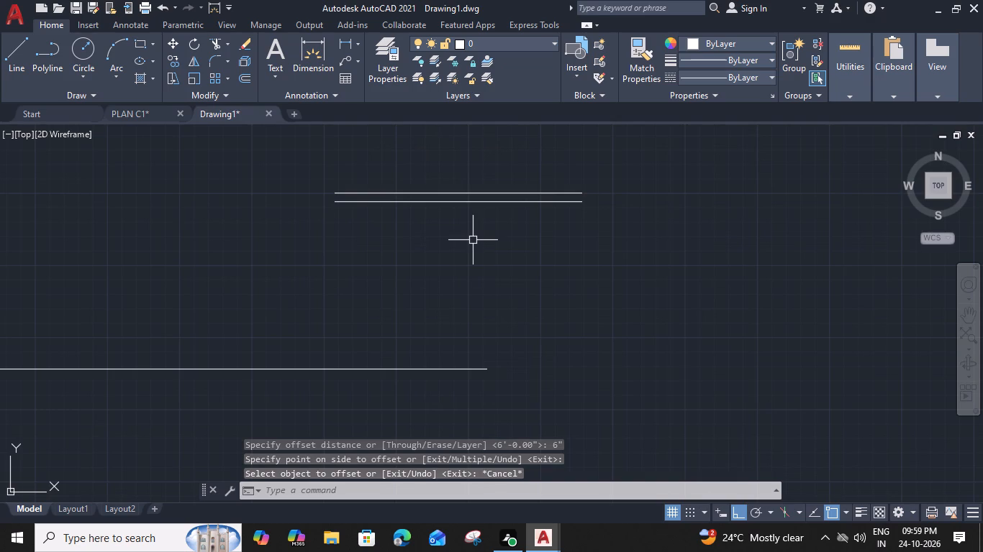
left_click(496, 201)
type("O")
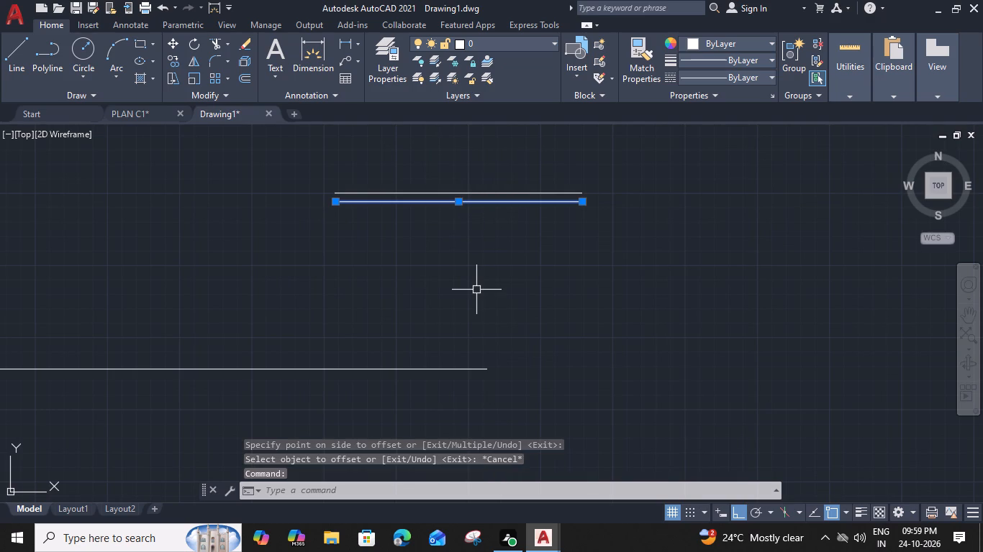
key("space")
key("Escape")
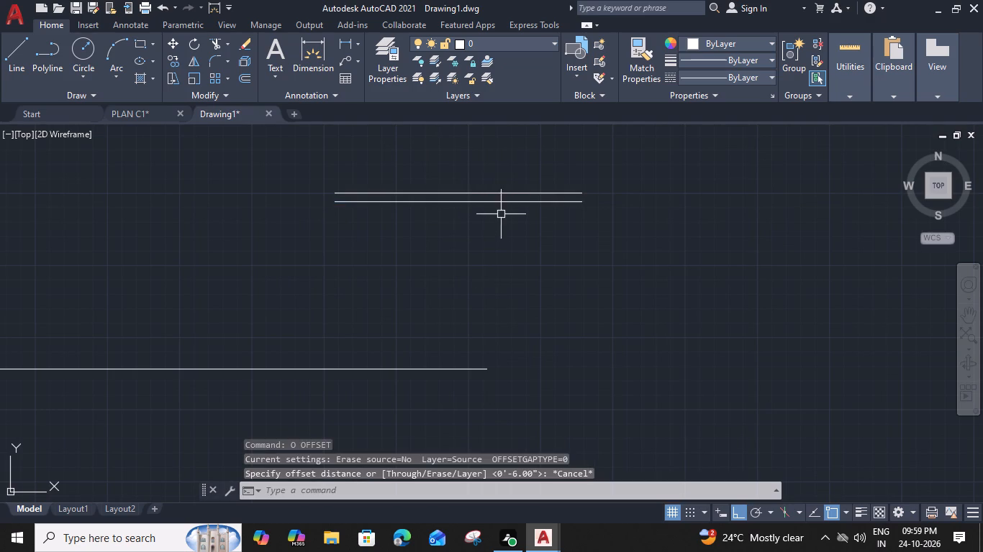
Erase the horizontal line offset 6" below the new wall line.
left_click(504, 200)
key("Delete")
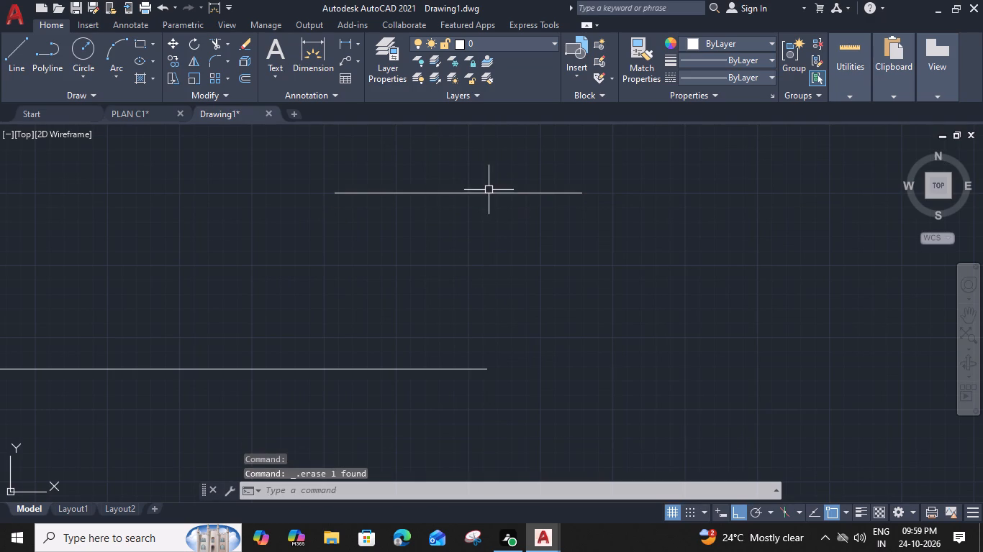
Offset the remaining horizontal line below the lower right room 9" downward to form a thicker wall.
left_click(489, 193)
key("o")
key("space")
type("9")
key("shift+quotedbl")
key("Return")
left_click(463, 294)
key("Escape")
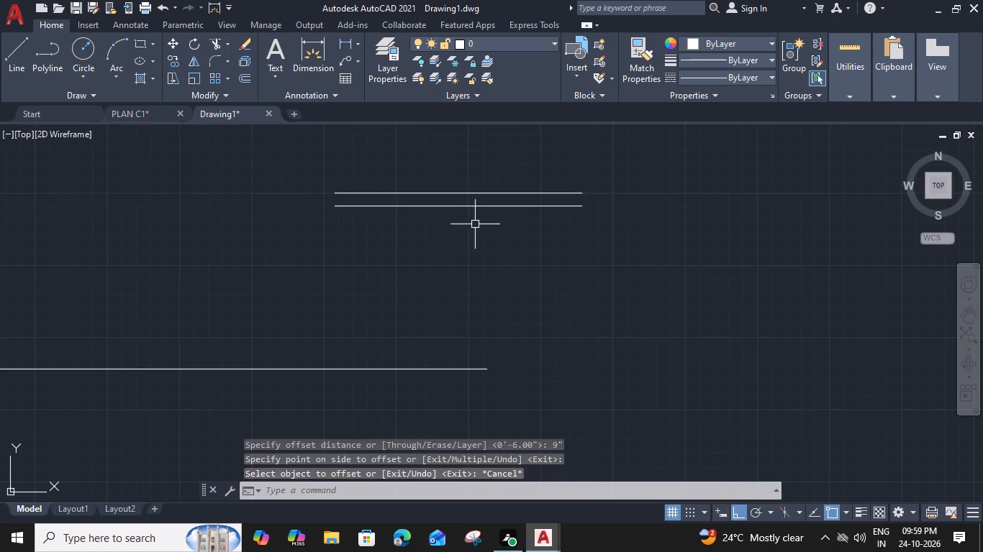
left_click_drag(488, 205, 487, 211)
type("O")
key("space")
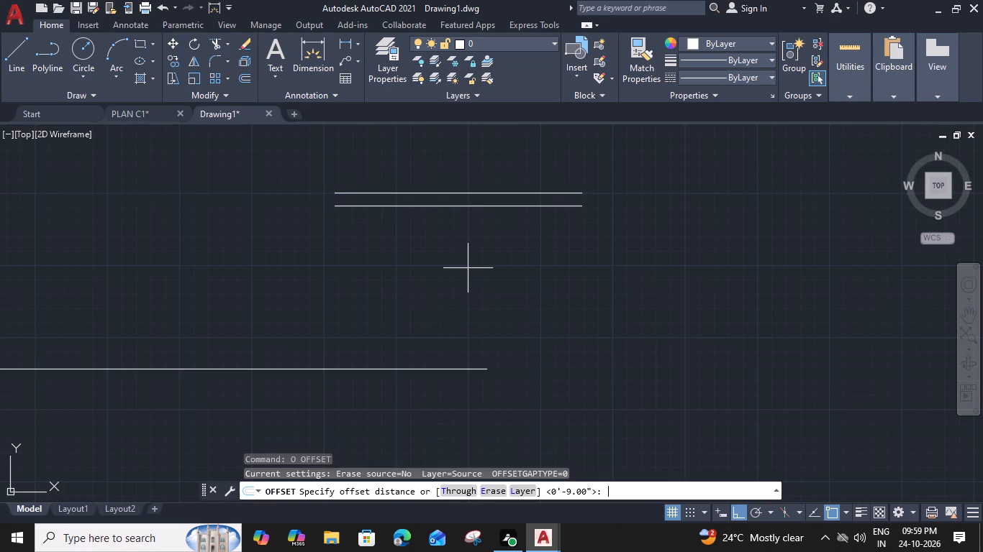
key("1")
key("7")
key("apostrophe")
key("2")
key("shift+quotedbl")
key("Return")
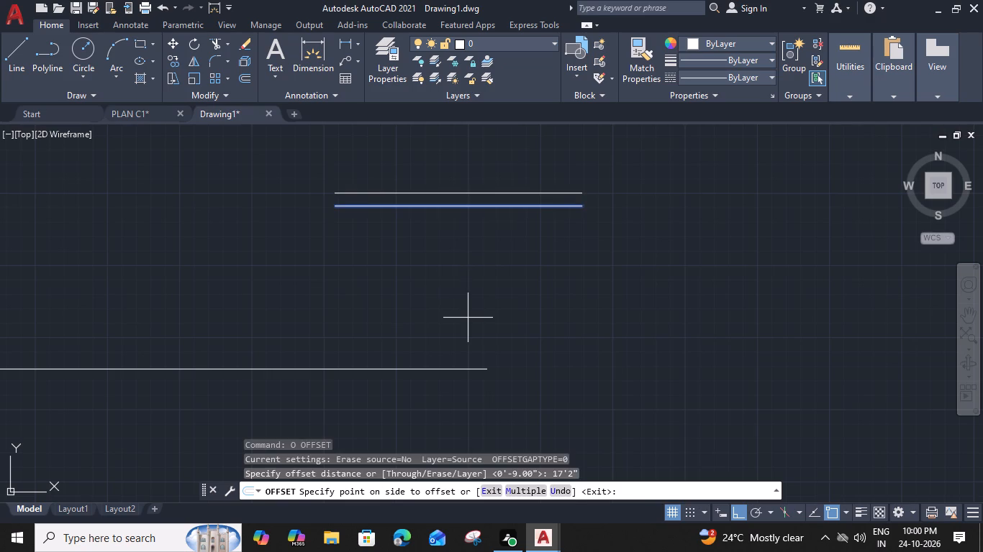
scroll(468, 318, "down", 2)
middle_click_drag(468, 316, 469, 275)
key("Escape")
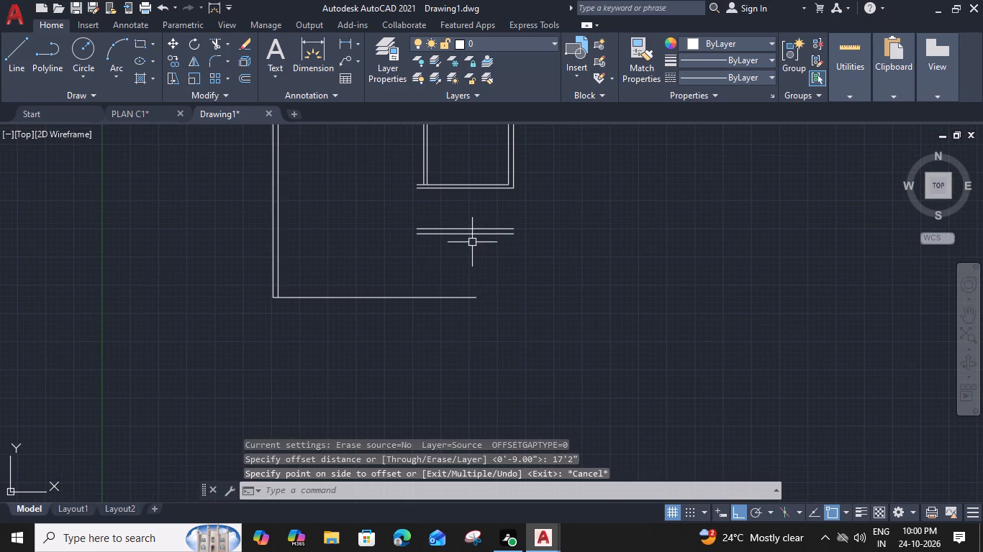
Offset the lower line of the 9" wall 7'6" downward for the inner bottom wall line.
scroll(471, 239, "up", 1)
left_click(472, 230)
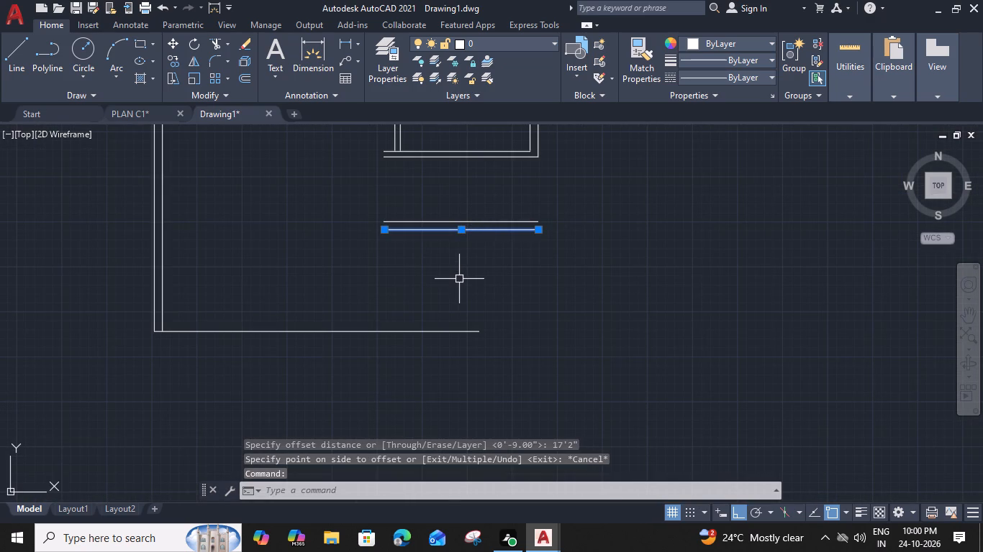
key("o")
key("space")
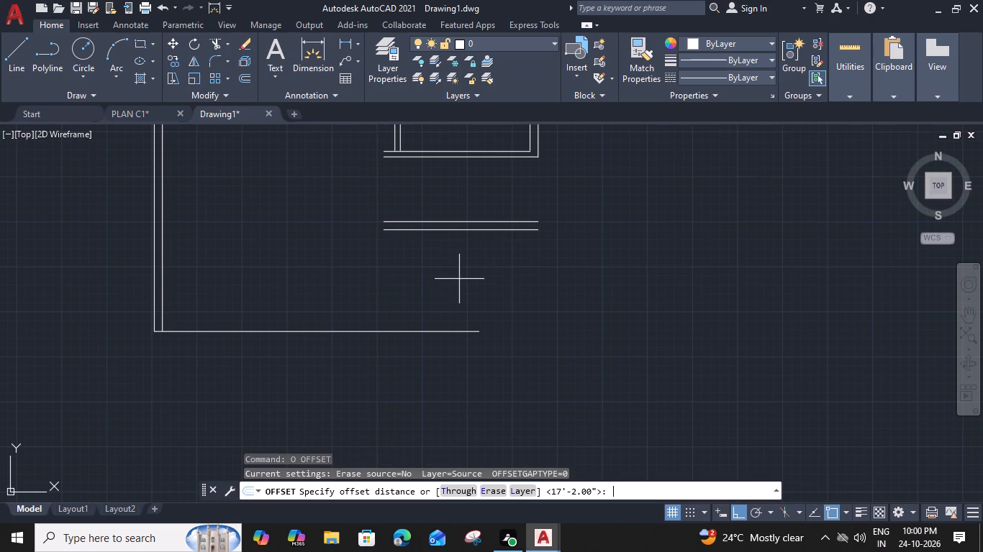
key("6")
key("BackSpace")
type("7'6\"")
key("Return")
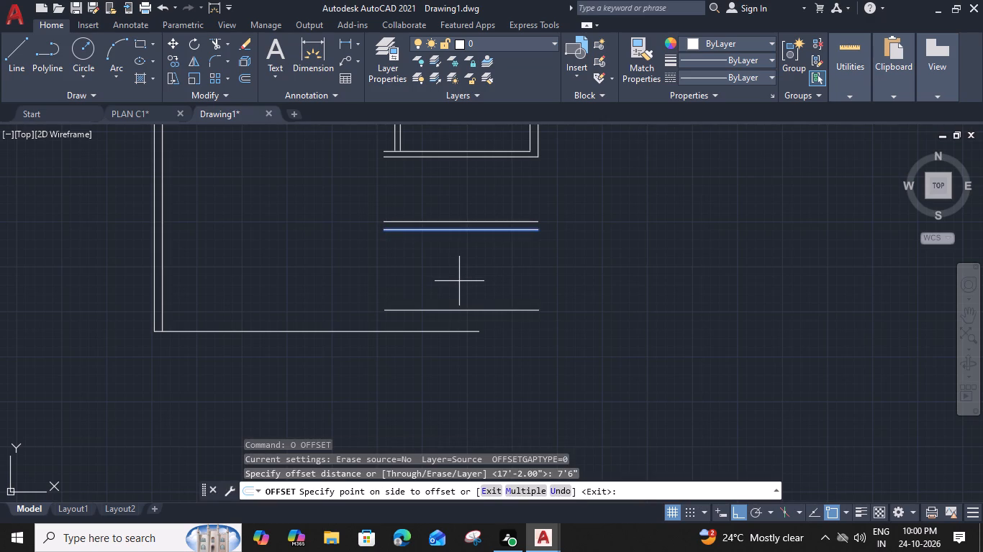
left_click(456, 341)
key("Escape")
Fillet the inner right wall line with the new bottom line, and the outer right wall line with the outer bottom wall line.
middle_click_drag(455, 321, 486, 320)
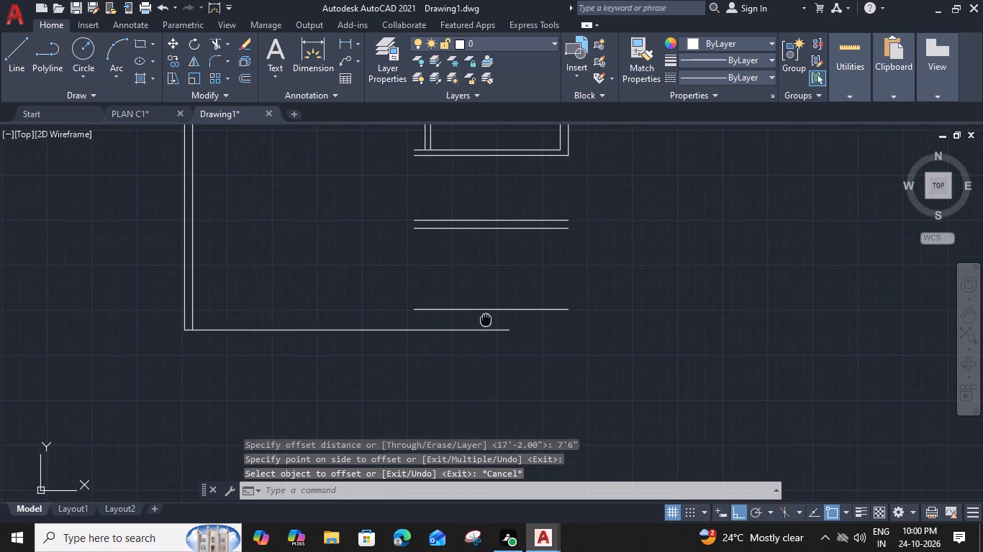
middle_click_drag(486, 320, 493, 320)
scroll(422, 308, "down", 1)
middle_click_drag(421, 307, 464, 318)
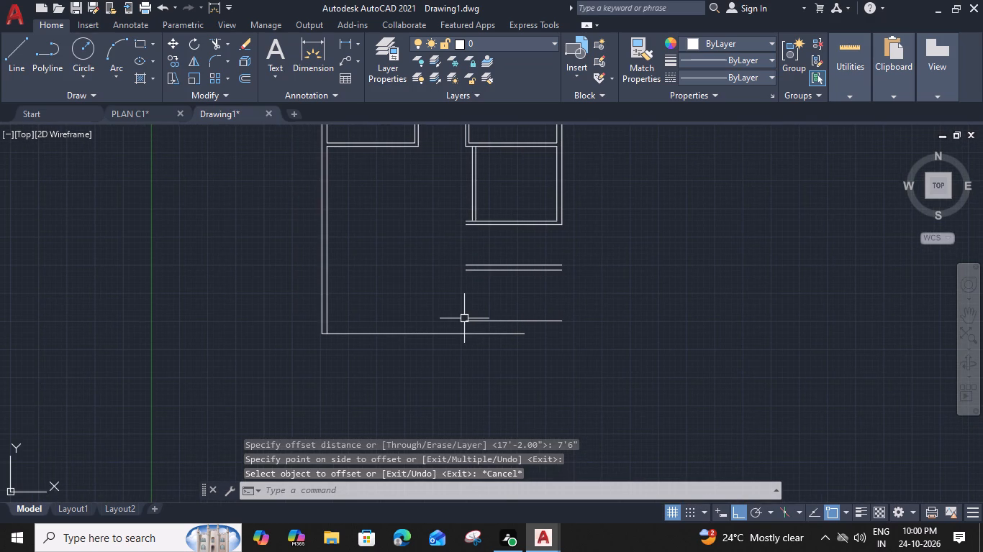
type("F M")
key("space")
left_click(553, 205)
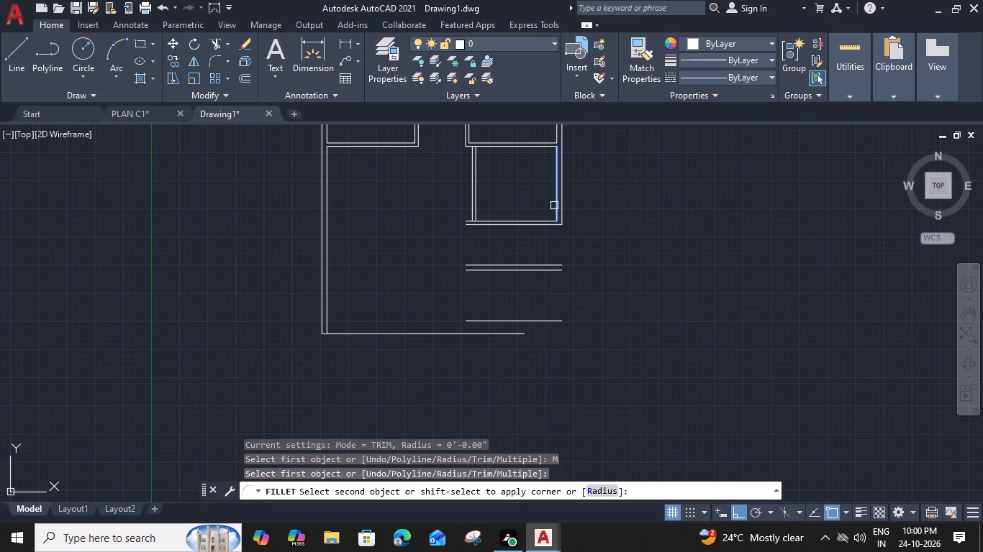
left_click(540, 318)
left_click(563, 213)
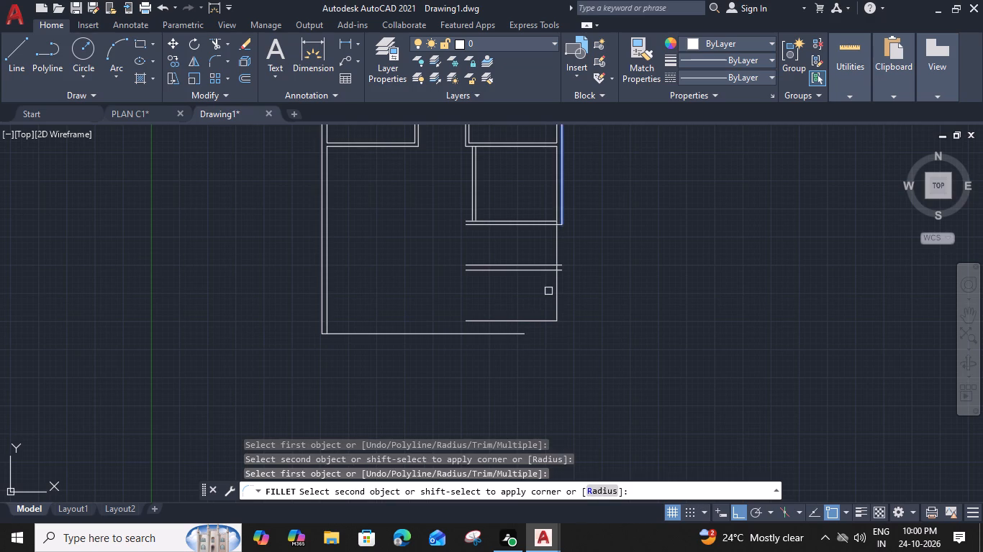
left_click(512, 335)
key("Escape")
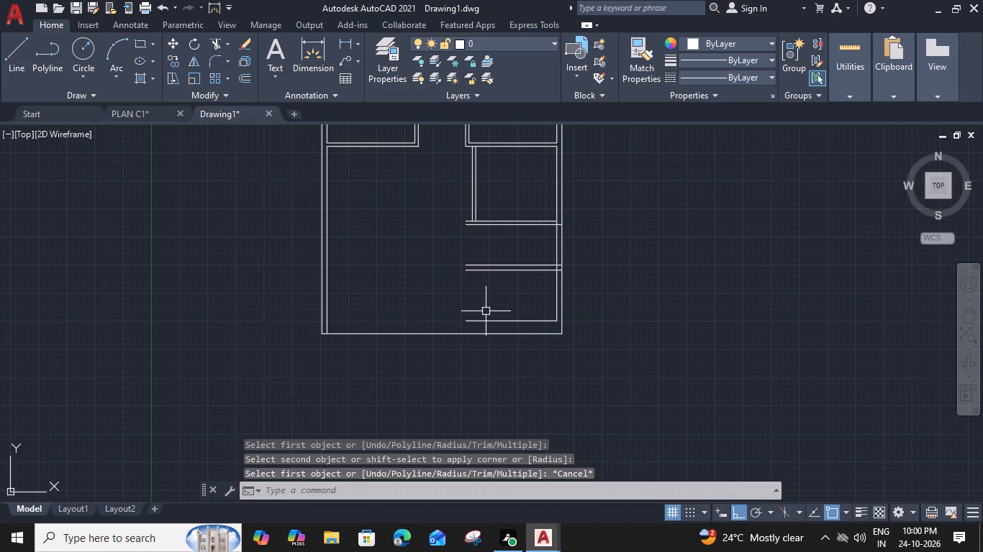
Trim the lower right room's bottom wall where it meets the right wall, opening the junction between the 6" partition and outer wall.
type("TR")
key("space")
scroll(576, 231, "up", 2)
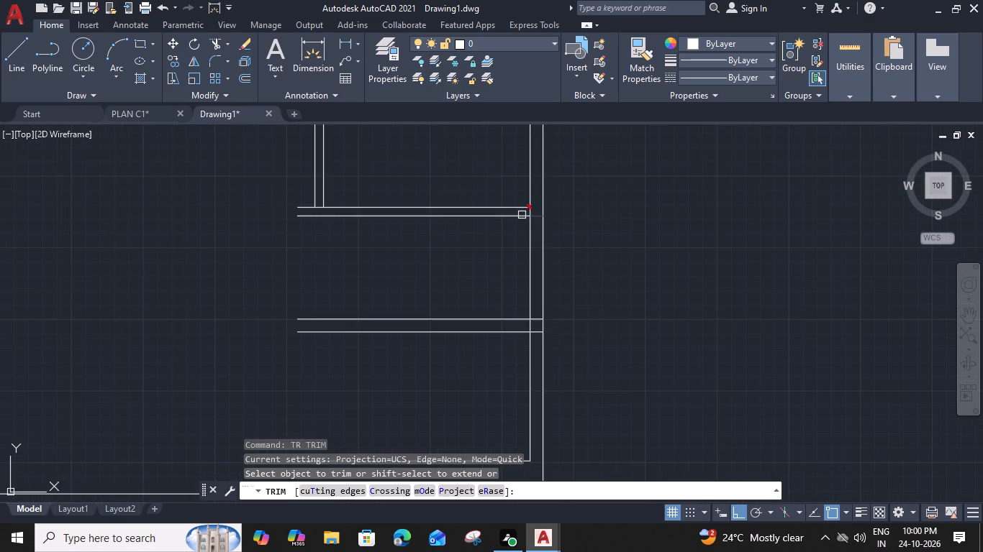
left_click(537, 213)
scroll(534, 211, "up", 2)
left_click(524, 213)
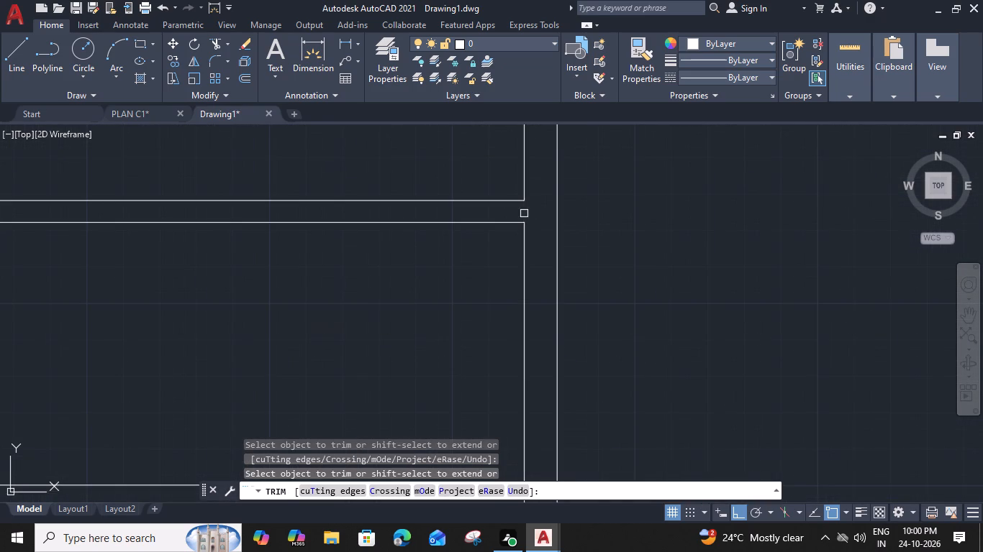
Trim the lower right room's bottom wall lines extending past its left partition, leaving a clean lower left corner.
scroll(524, 213, "down", 2)
left_click(312, 192, "shift")
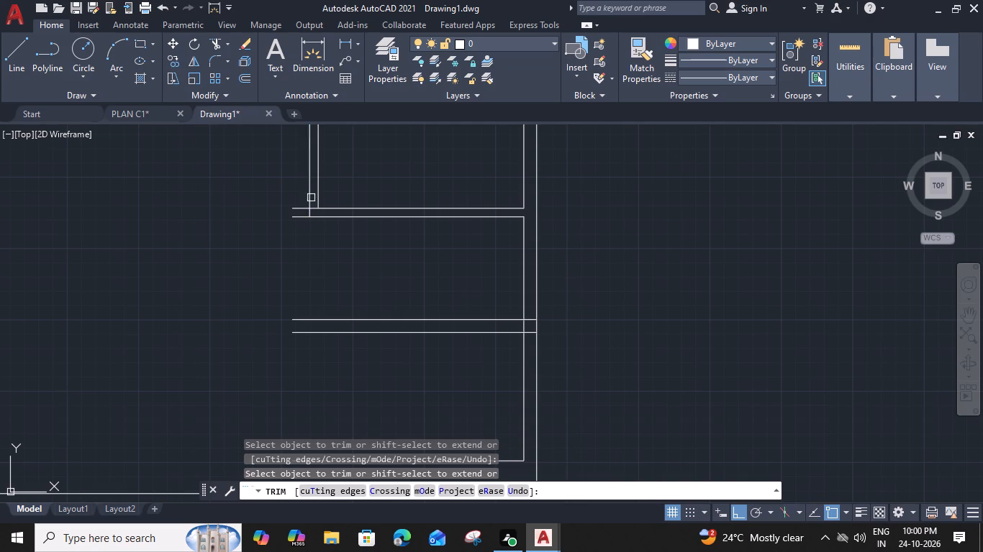
left_click(296, 198)
left_click(297, 231)
scroll(308, 202, "up", 2)
left_click(320, 217)
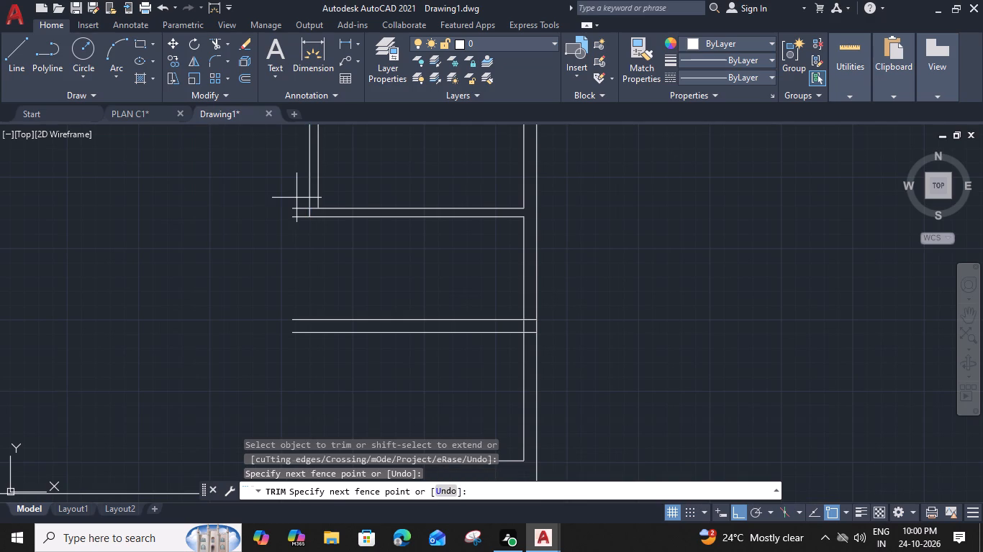
Trim the inner right wall line between the 9" wall lines and their ends reaching into the outer right wall.
scroll(321, 225, "down", 2)
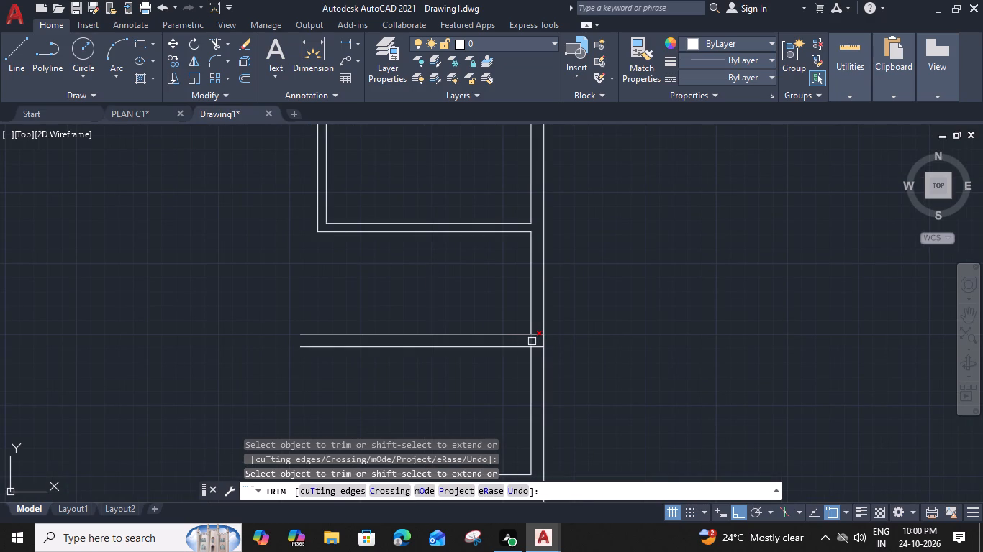
left_click(532, 341)
left_click(537, 334)
left_click(538, 346)
scroll(376, 349, "down", 1)
middle_click_drag(325, 362, 405, 364)
key("Escape")
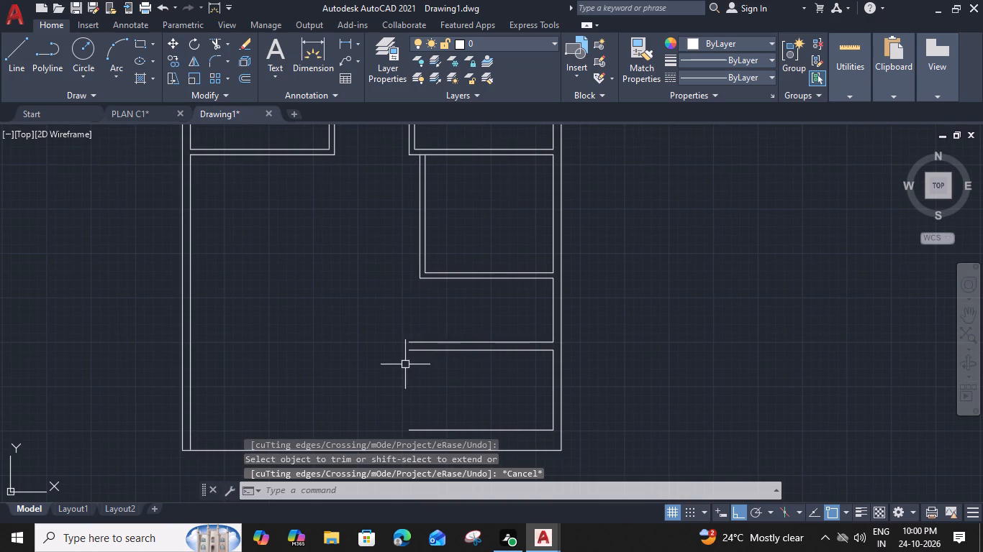
Offset the inner right wall line between the lower right rooms 4'11" inward, toward the plan's interior.
left_click(555, 305)
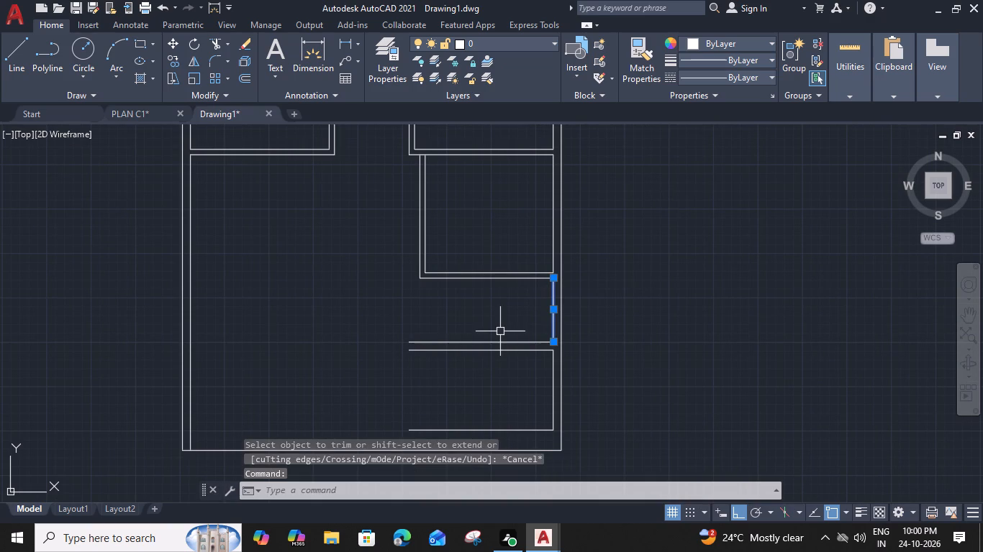
type("O")
key("space")
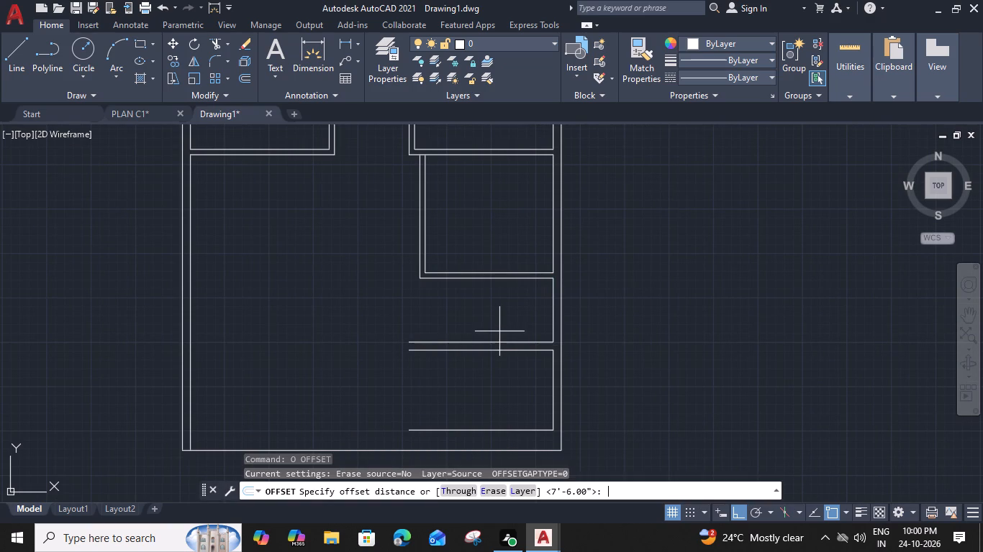
type("4'11")
key("shift+quotedbl")
key("Return")
left_click(469, 332)
key("Escape")
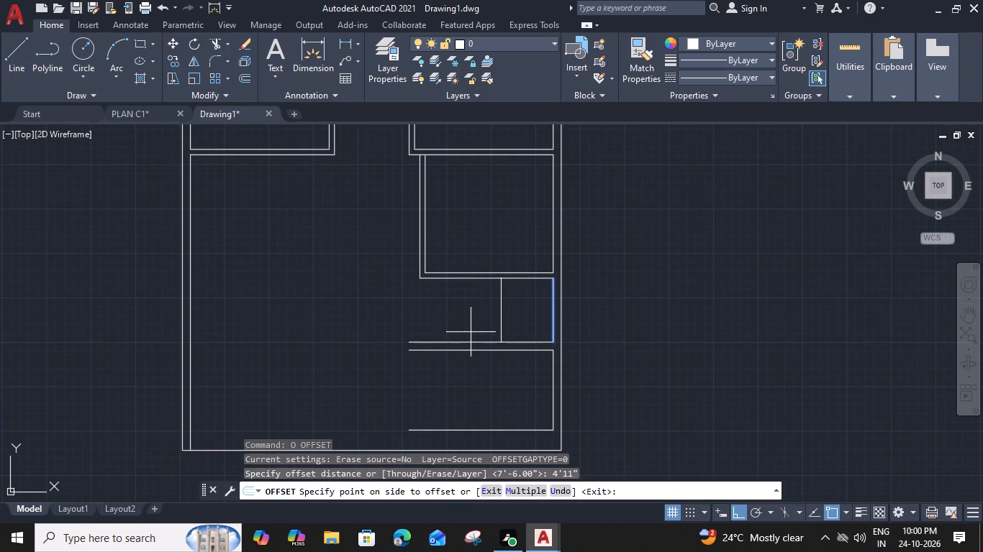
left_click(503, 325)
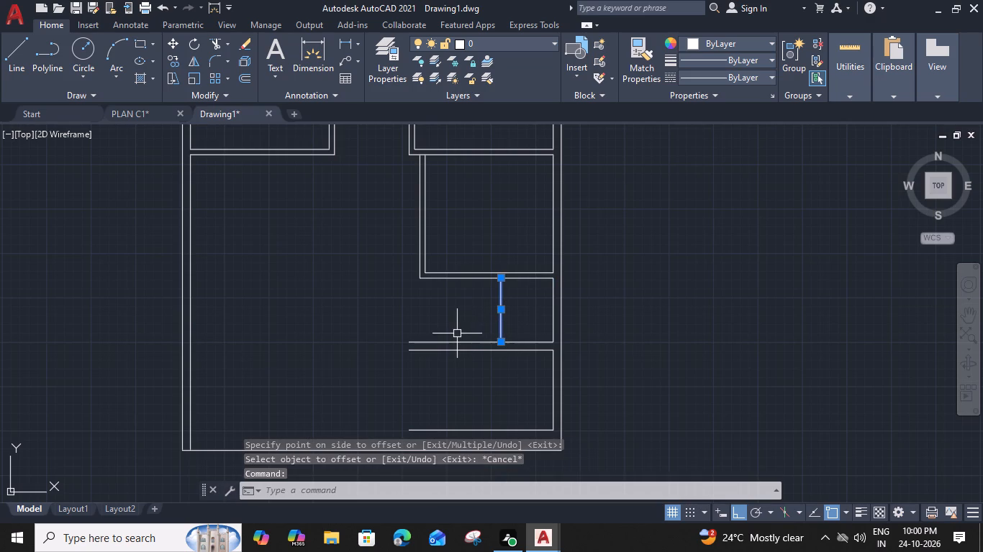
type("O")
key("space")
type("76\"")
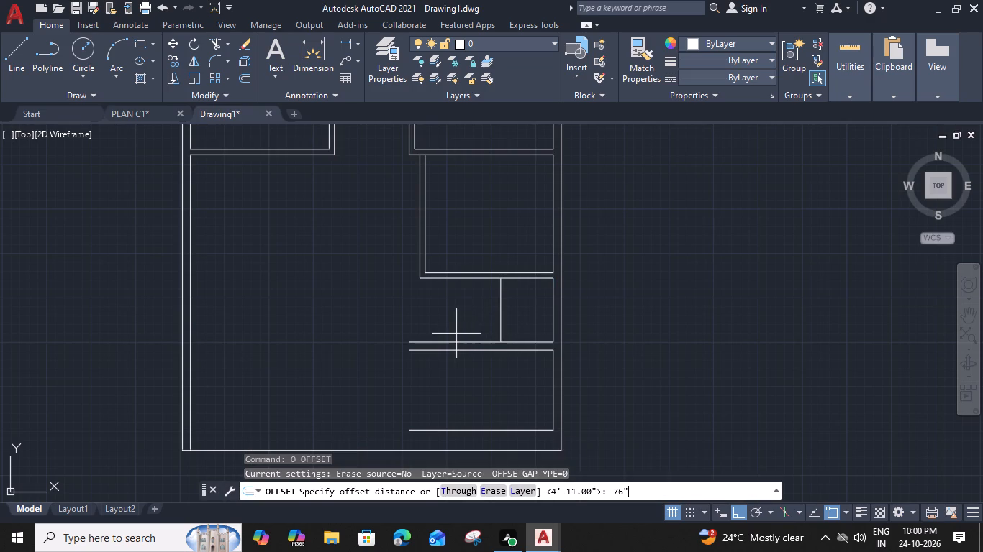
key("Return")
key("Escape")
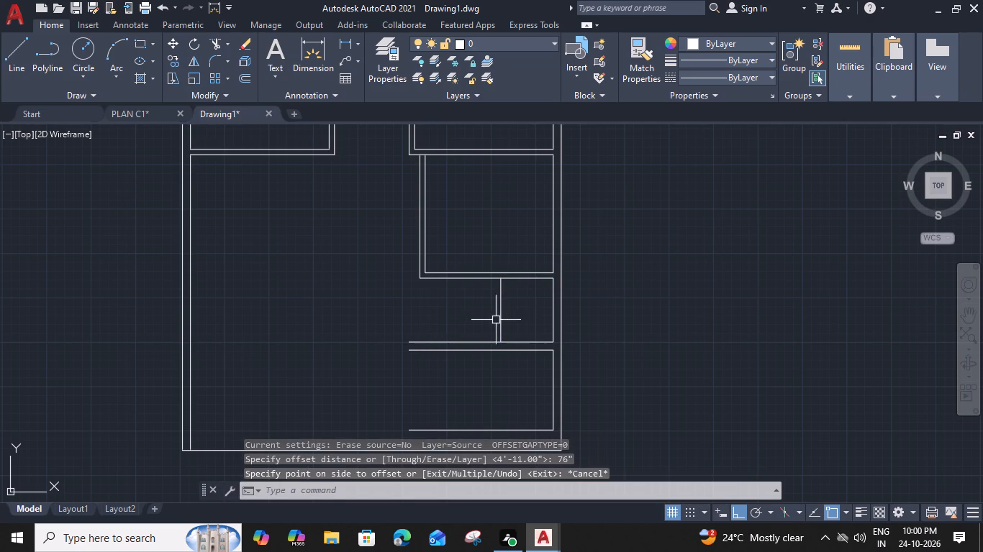
Offset the new vertical partition line 6" to the left to give the partition its thickness.
left_click(499, 319)
key("o")
key("space")
type("6\"")
key("Return")
left_click(423, 330)
key("Escape")
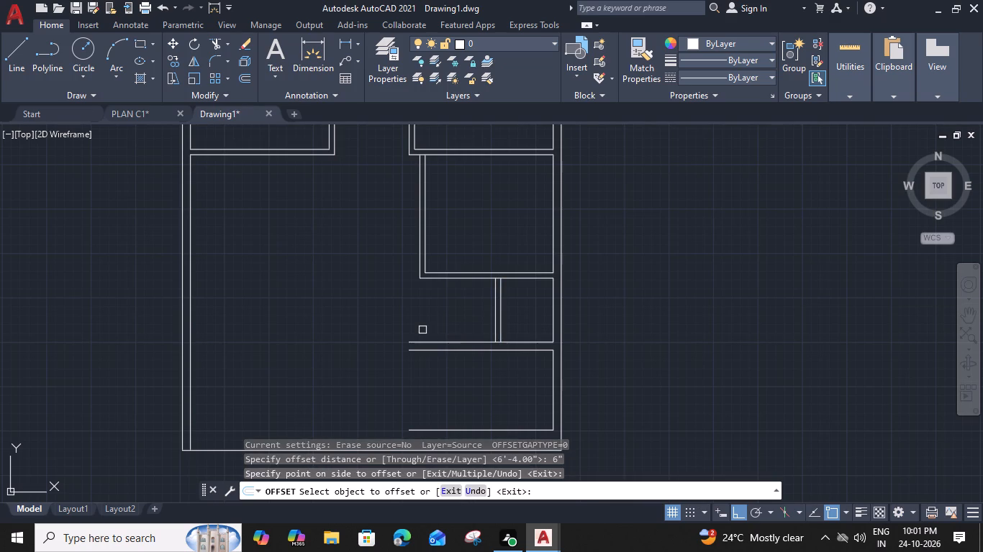
Trim the horizontal wall lines between the new 6" partition's two lines at its upper and lower ends.
middle_click_drag(467, 334, 435, 305)
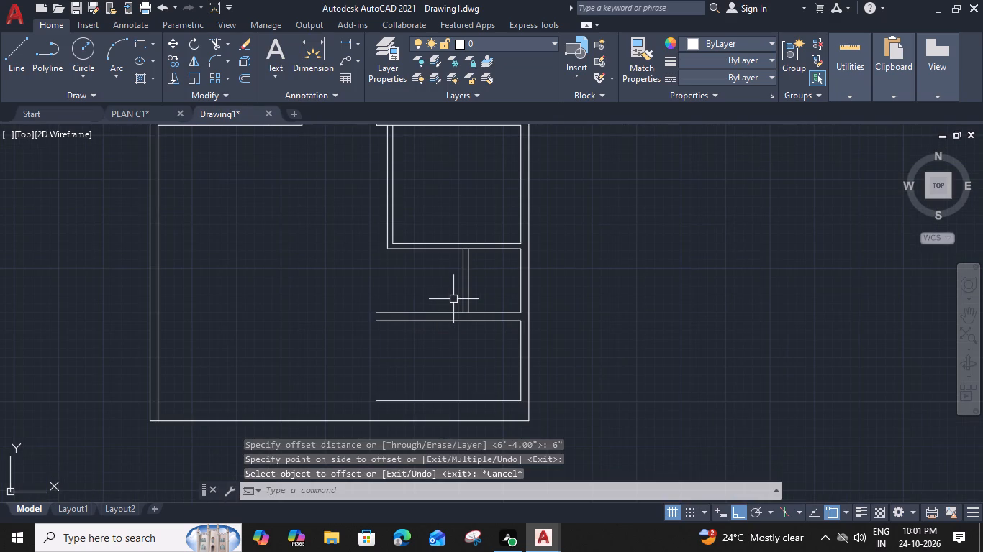
type("TR")
key("space")
scroll(488, 251, "up", 2)
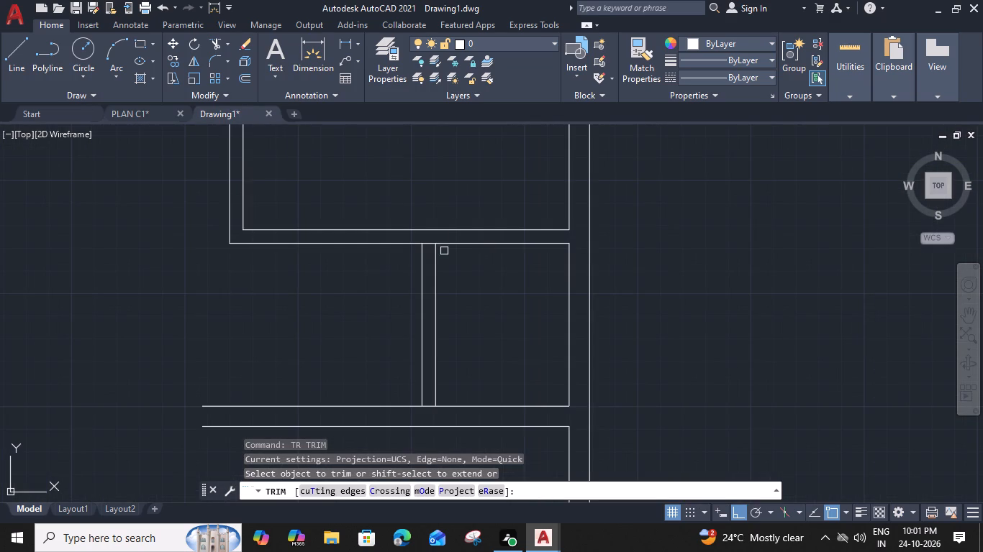
left_click(431, 241)
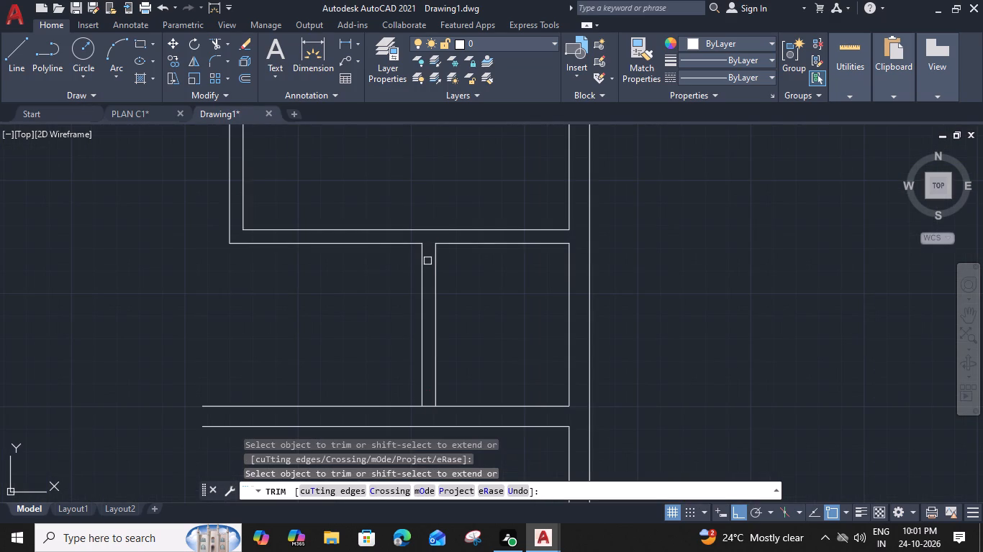
left_click(427, 405)
key("Escape")
Offset the outer bottom wall line of the upper left room 7'7" downward.
scroll(419, 399, "down", 1)
middle_click_drag(312, 401, 401, 328)
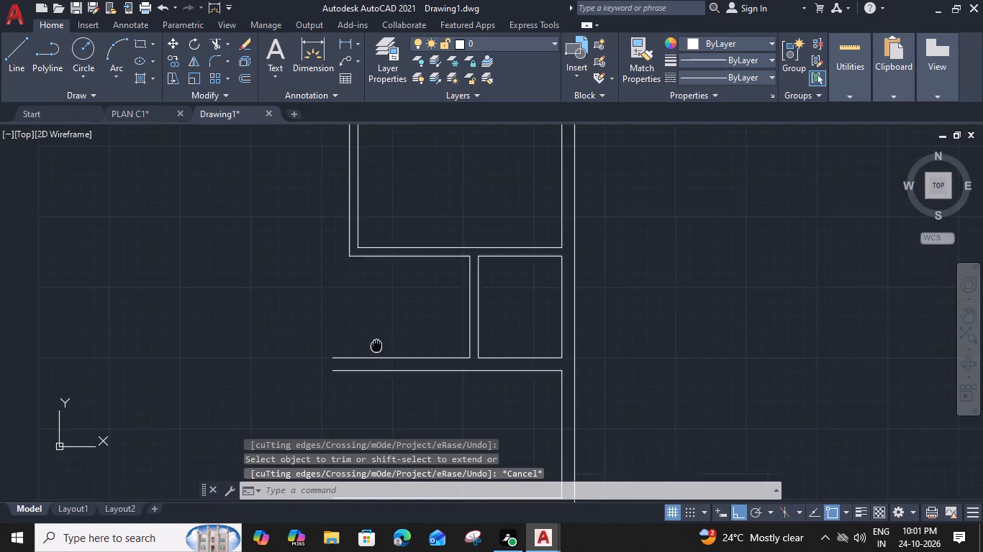
middle_click_drag(401, 328, 529, 212)
scroll(396, 243, "down", 1)
middle_click_drag(388, 244, 491, 377)
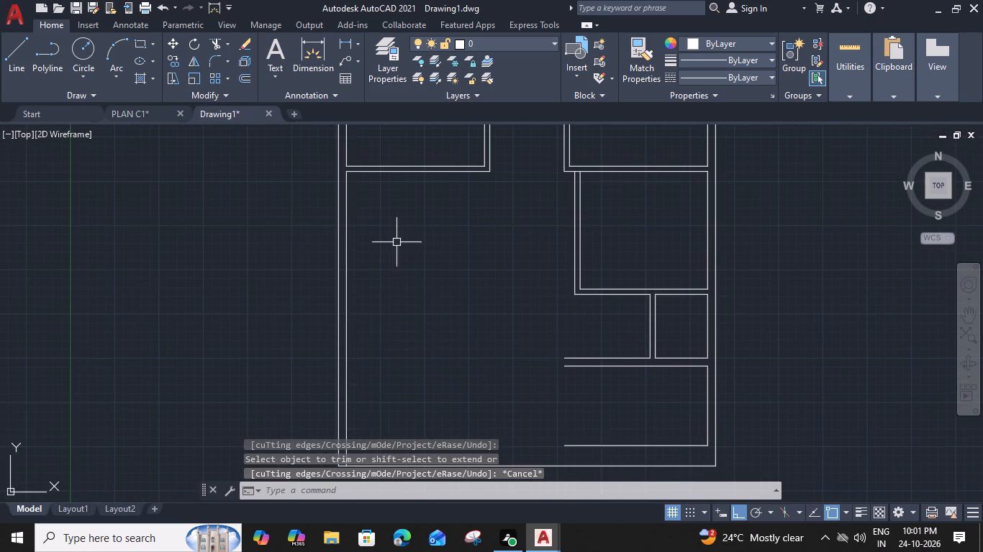
middle_click_drag(427, 165, 443, 212)
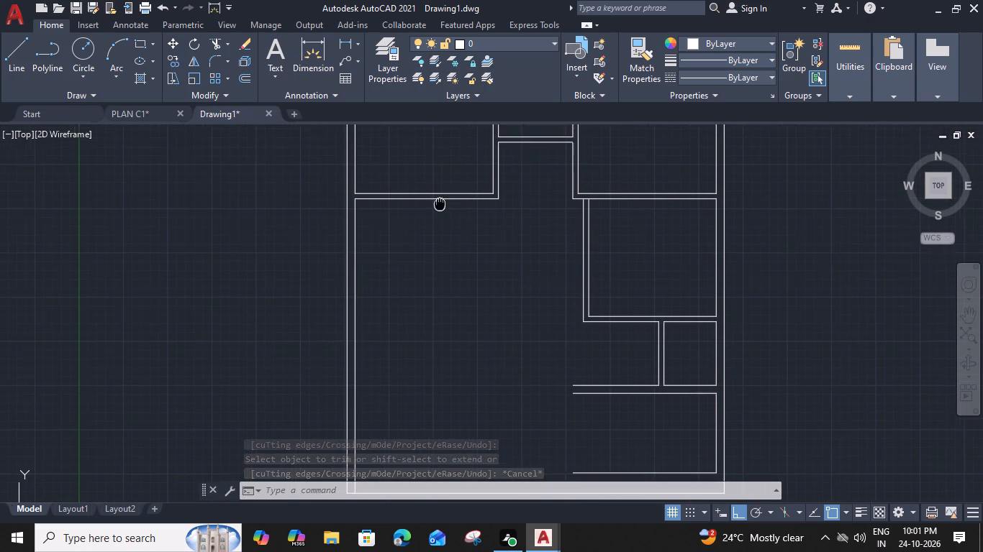
middle_click_drag(443, 212, 468, 282)
left_click(461, 287)
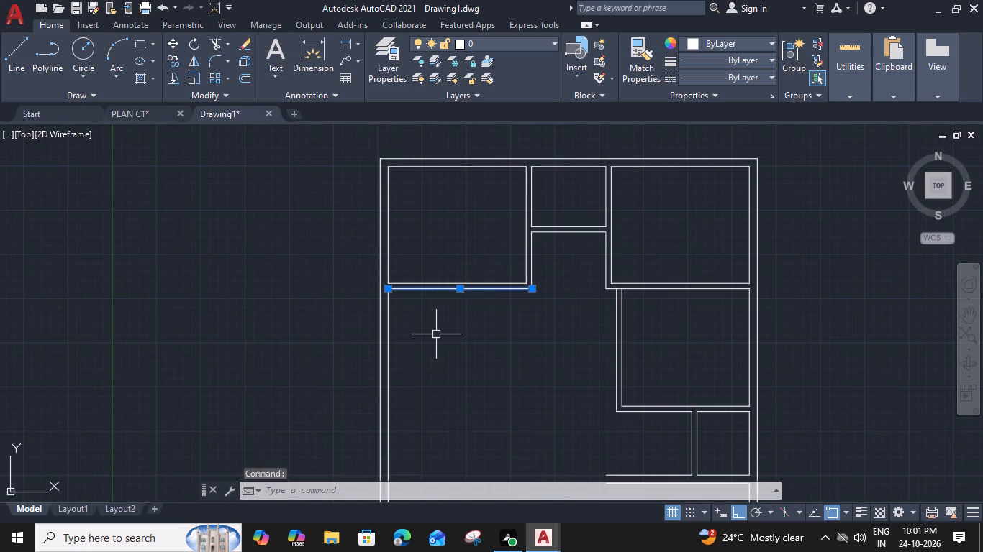
type("O")
key("space")
type("7'7")
key("shift+quotedbl")
key("Return")
left_click(440, 387)
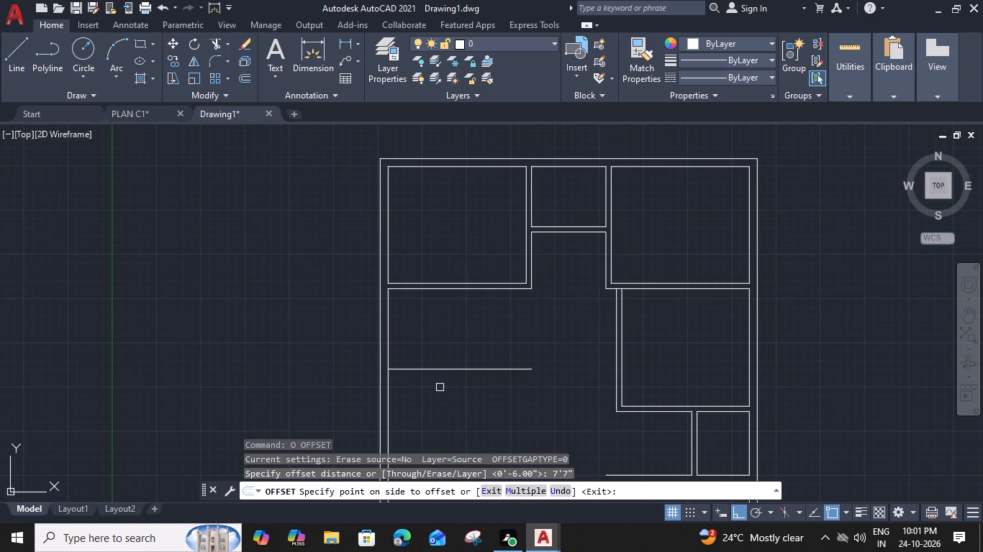
middle_click_drag(442, 390, 449, 290)
key("Escape")
Offset the new horizontal line below the upper left room 6" downward to form a partition.
left_click(474, 267)
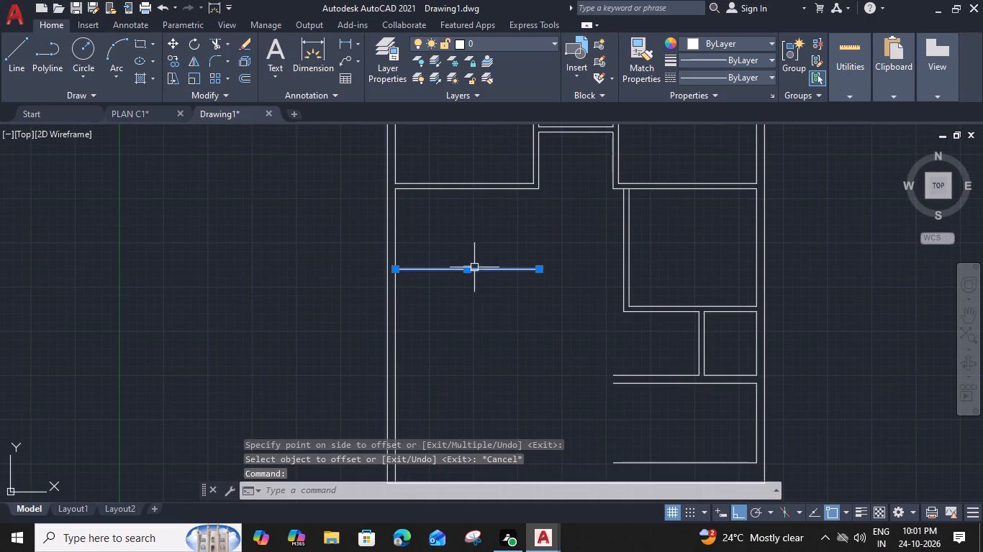
type("O 6\"")
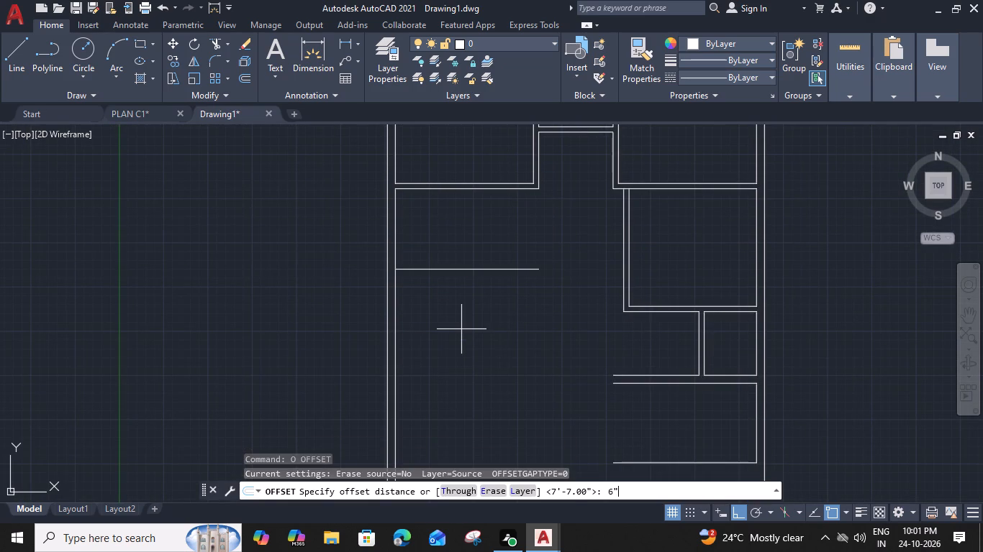
key("Return")
left_click(458, 344)
key("Escape")
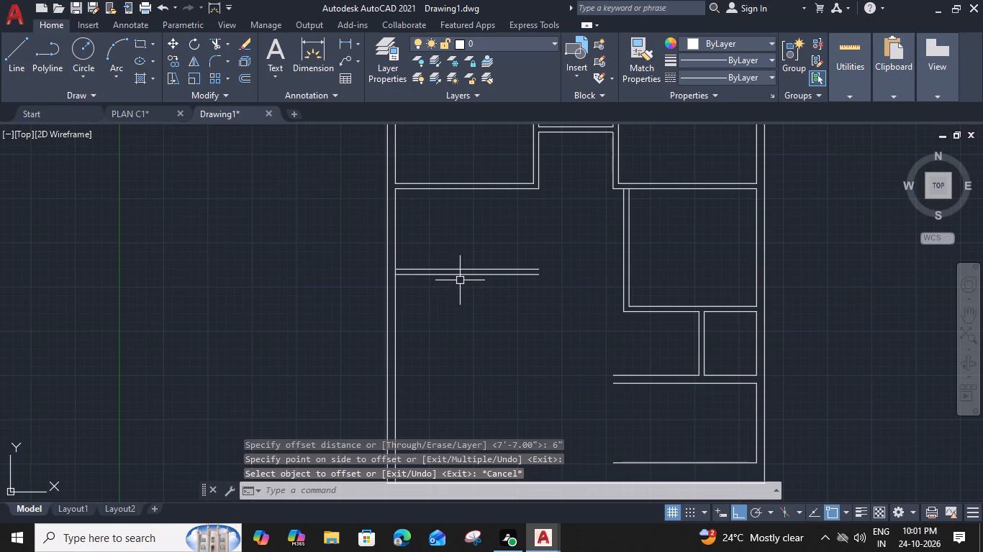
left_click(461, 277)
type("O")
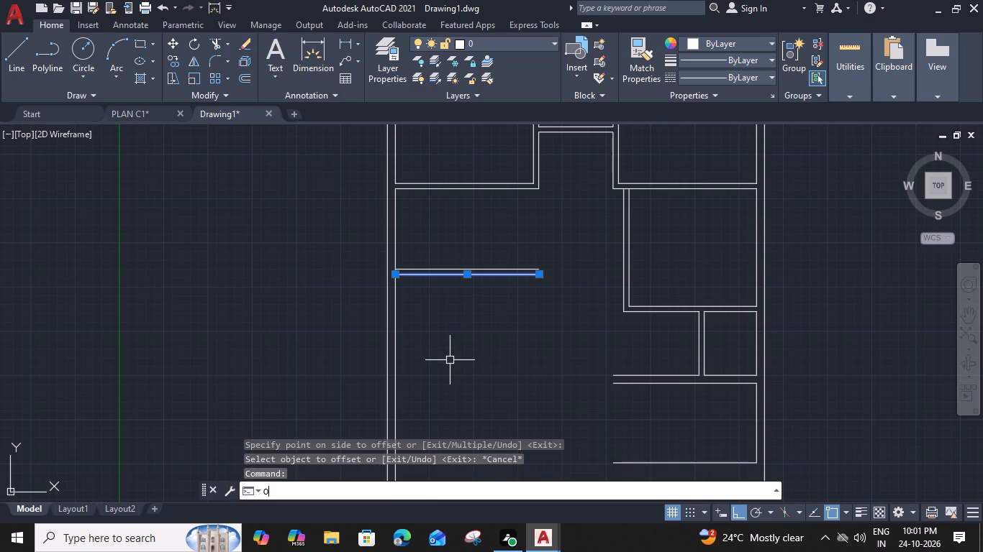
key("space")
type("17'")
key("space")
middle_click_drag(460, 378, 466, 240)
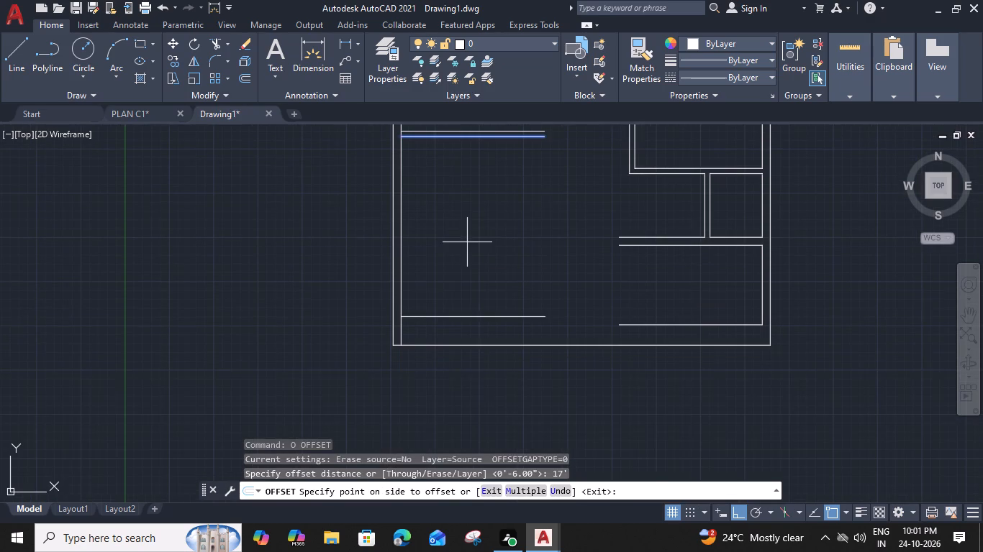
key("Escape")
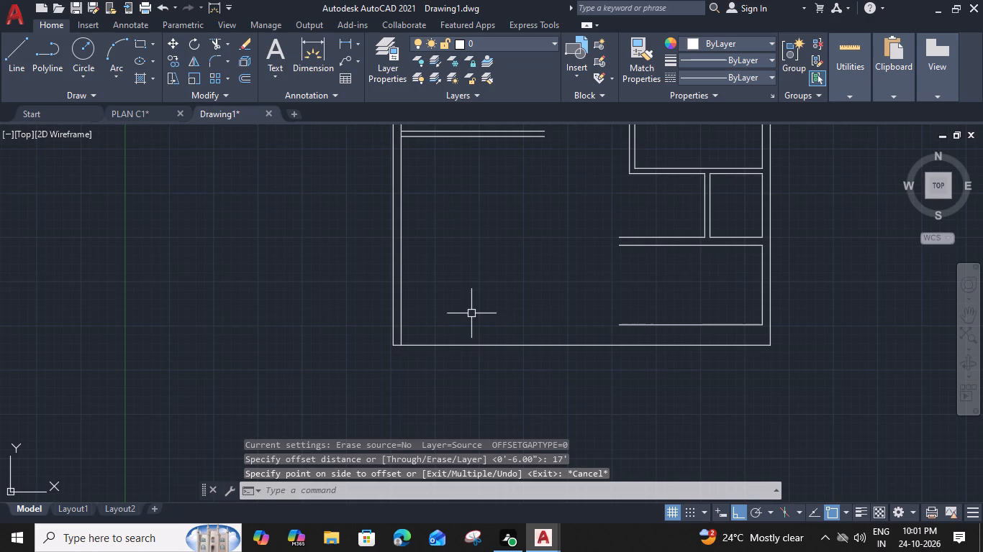
Extend the two horizontal wall lines above the lower right room across to the inner left wall line.
middle_click_drag(484, 298, 483, 312)
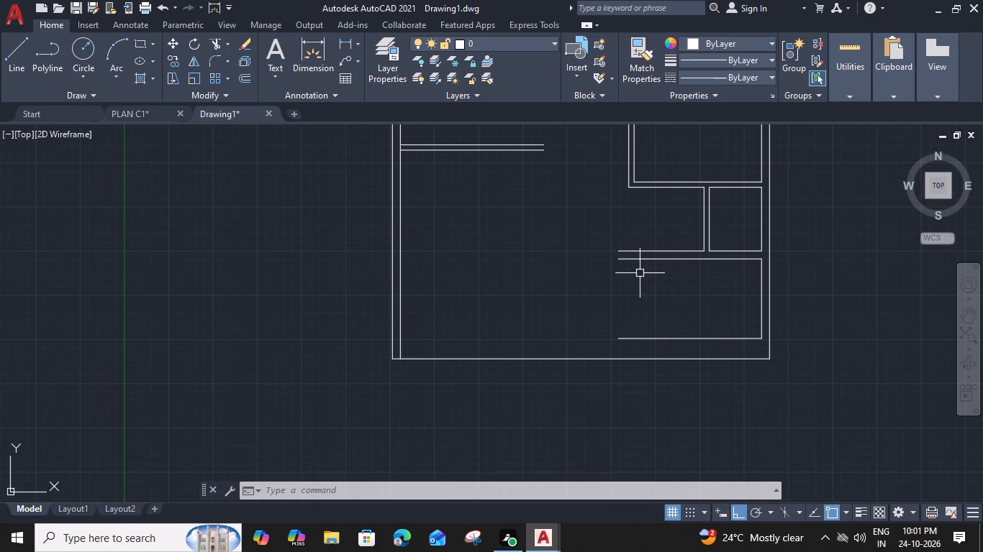
type("EX")
key("space")
left_click(643, 237)
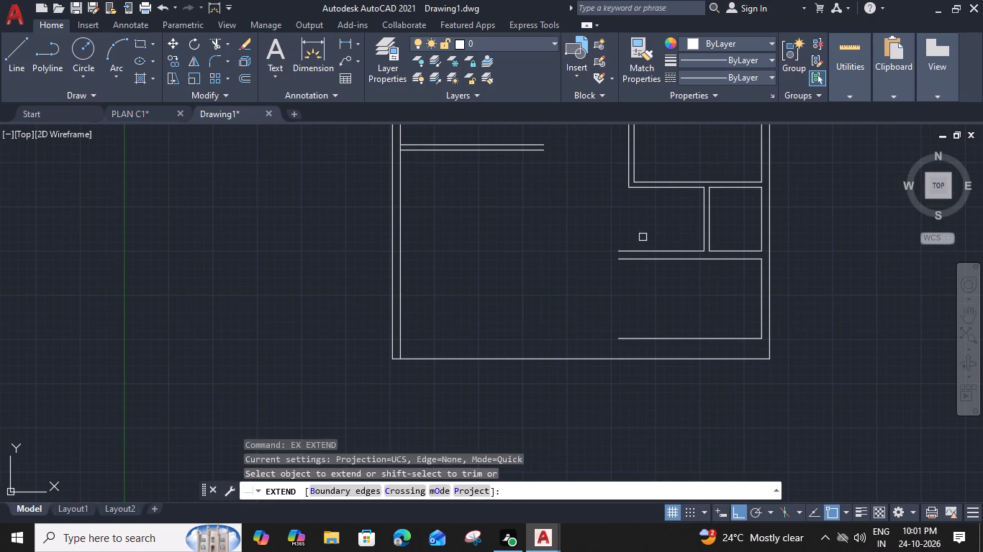
left_click(630, 280)
key("Escape")
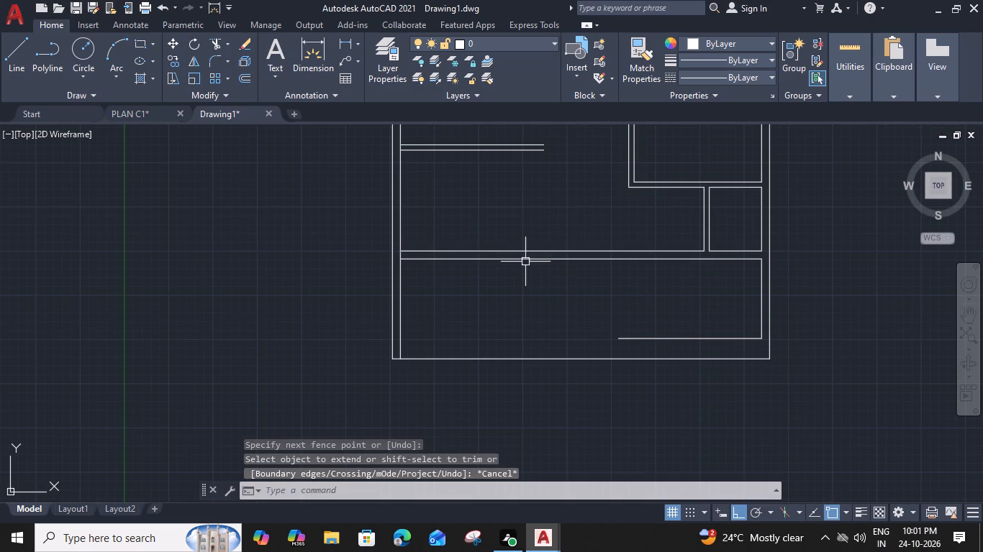
Offset the lower of the two extended horizontal wall lines 11' downward, past the outer bottom wall.
left_click(525, 260)
type("O 11'")
key("space")
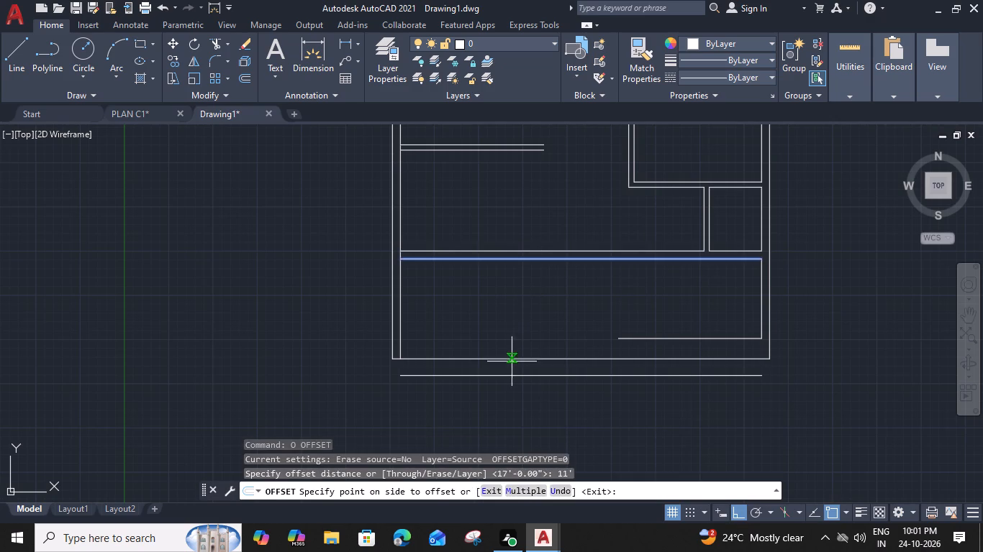
left_click(511, 362)
key("Escape")
middle_click_drag(515, 369, 522, 320)
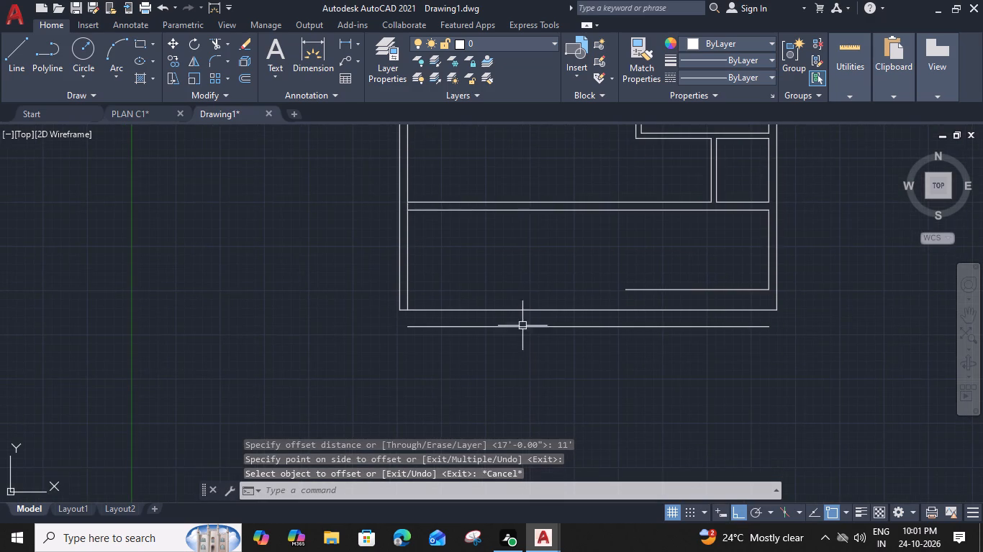
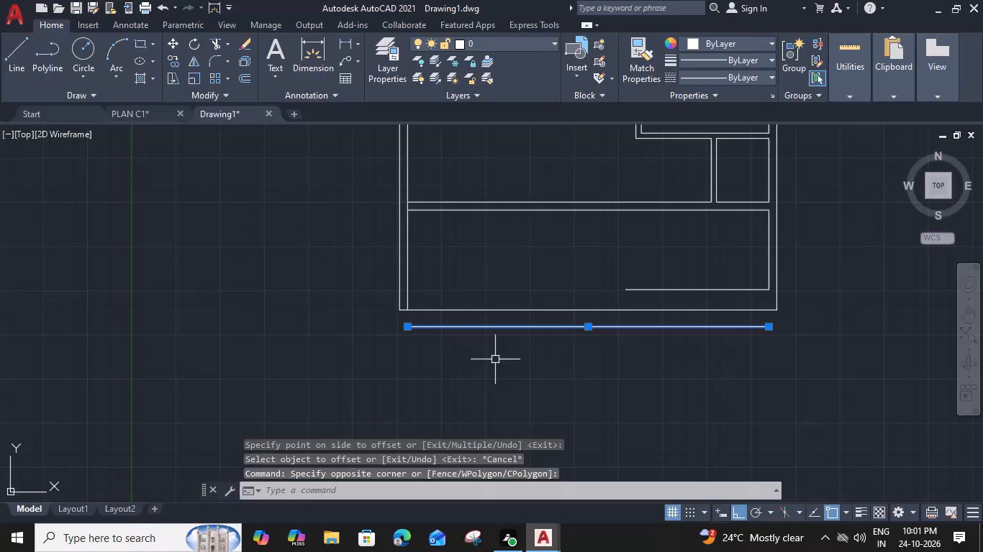
Offset the new lowest horizontal wall line 9" downward to form the outer bottom wall.
key("9")
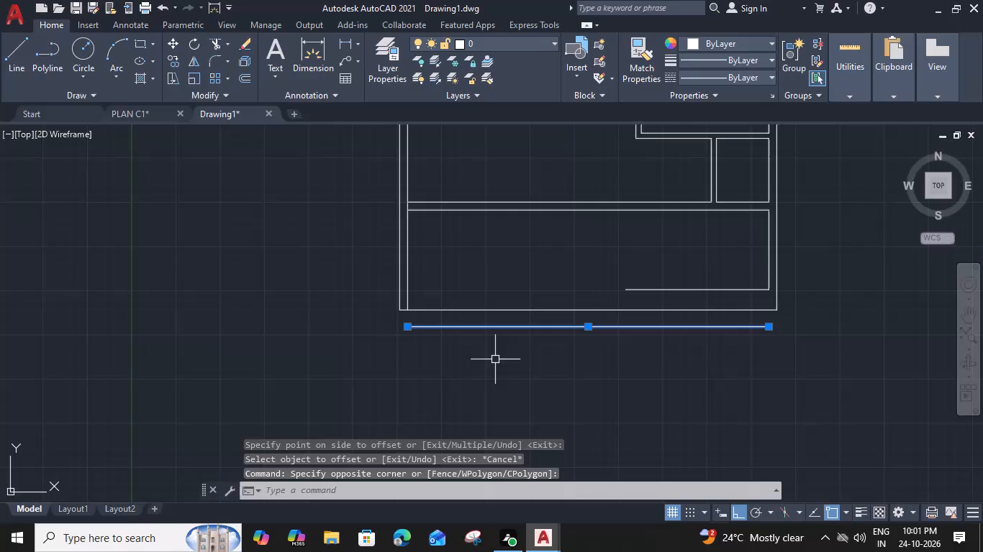
key("shift+quotedbl")
key("Return")
left_click(495, 374)
key("Escape")
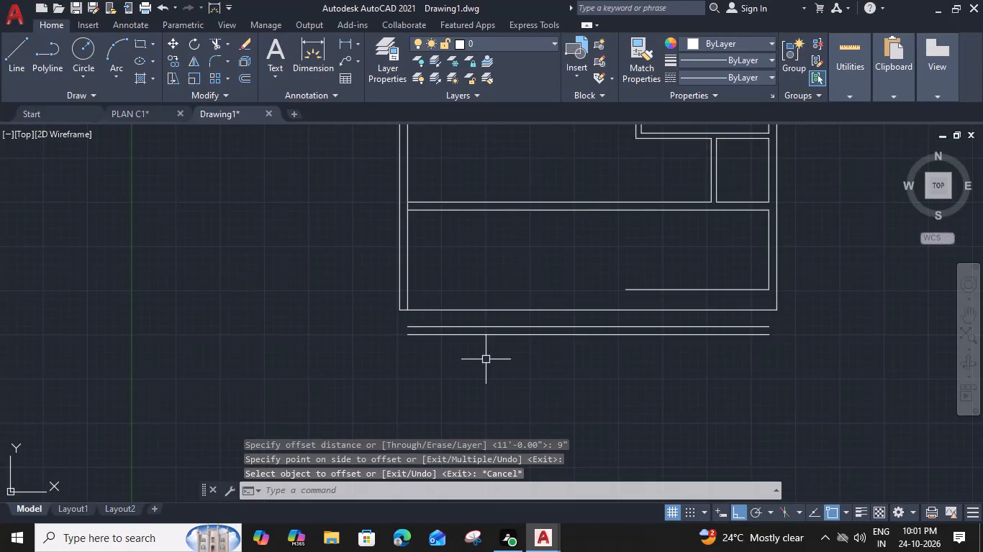
Trim away the old bottom wall lines and extend both inner side wall lines down to the new inner bottom wall line.
type("TR")
key("space")
left_click(532, 309)
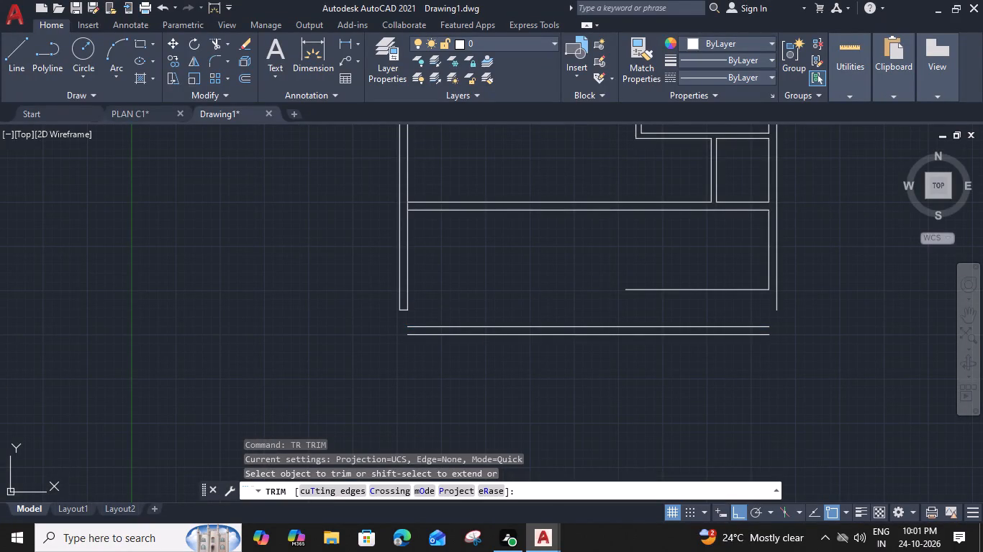
left_click(409, 285, "shift")
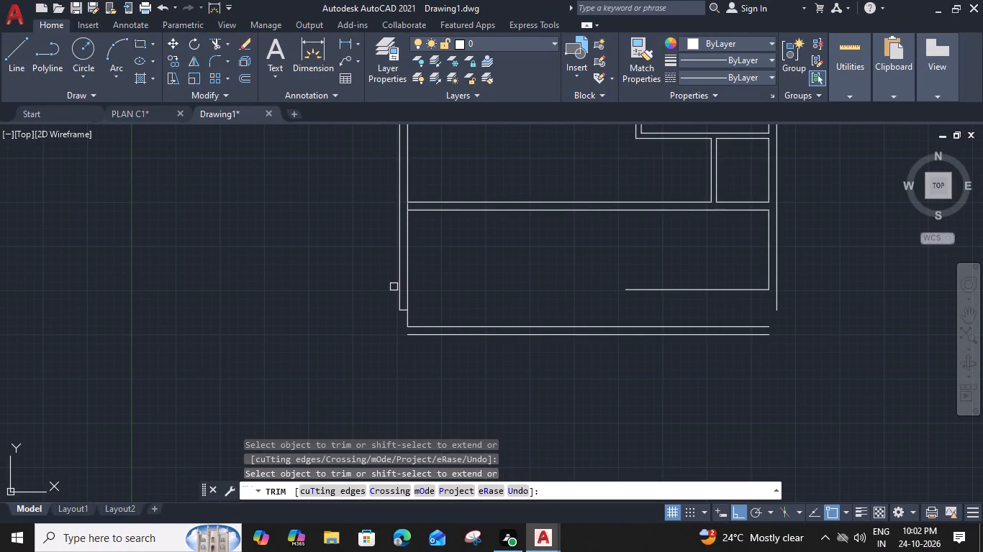
scroll(403, 309, "up", 1)
left_click(403, 310)
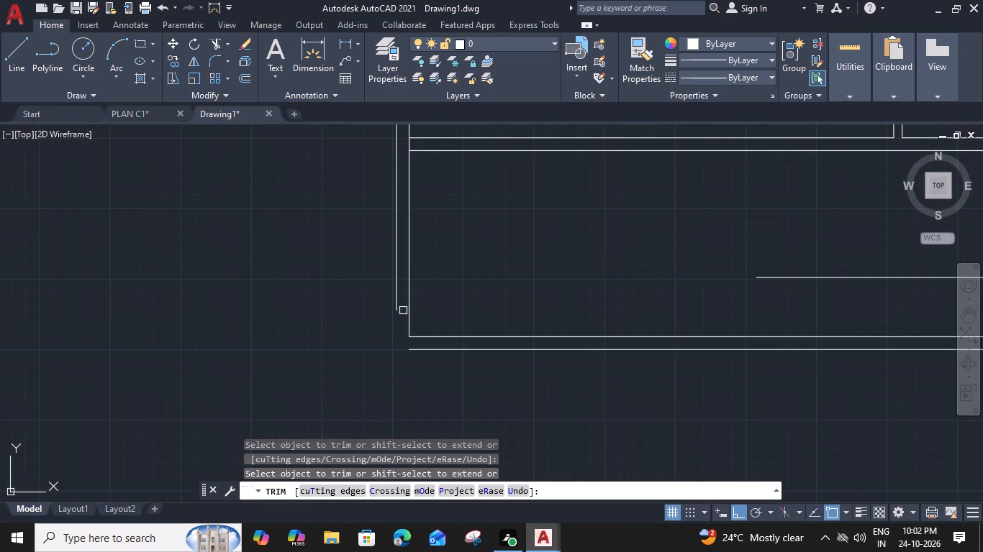
scroll(403, 310, "down", 3)
left_click(521, 301)
scroll(539, 298, "up", 2)
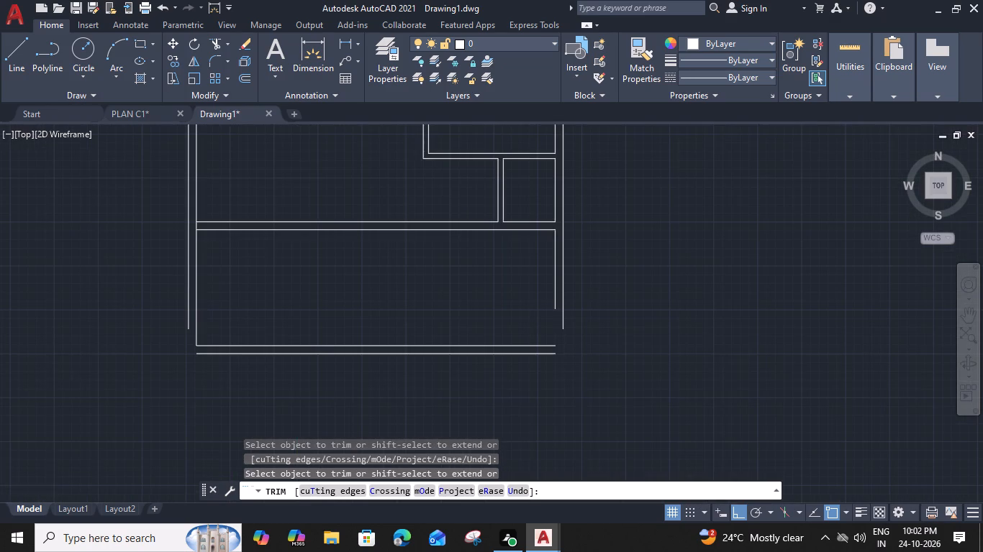
left_click(555, 299, "shift")
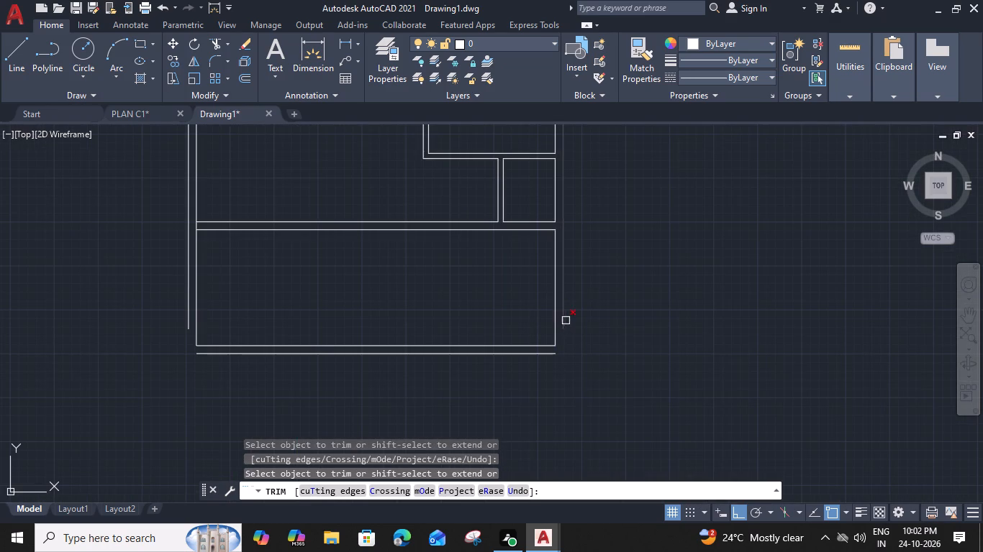
key("Escape")
Trim the inner left wall line between the two horizontal wall lines above the bottom room.
middle_click_drag(339, 285, 491, 365)
middle_click_drag(398, 349, 413, 331)
key("t")
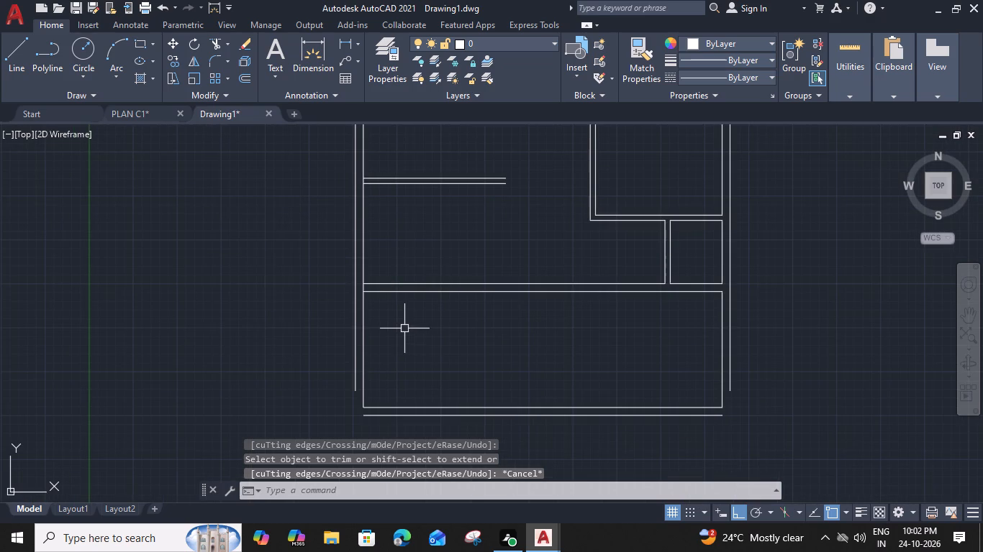
key("r")
key("space")
scroll(356, 293, "up", 2)
left_click(373, 277)
key("Escape")
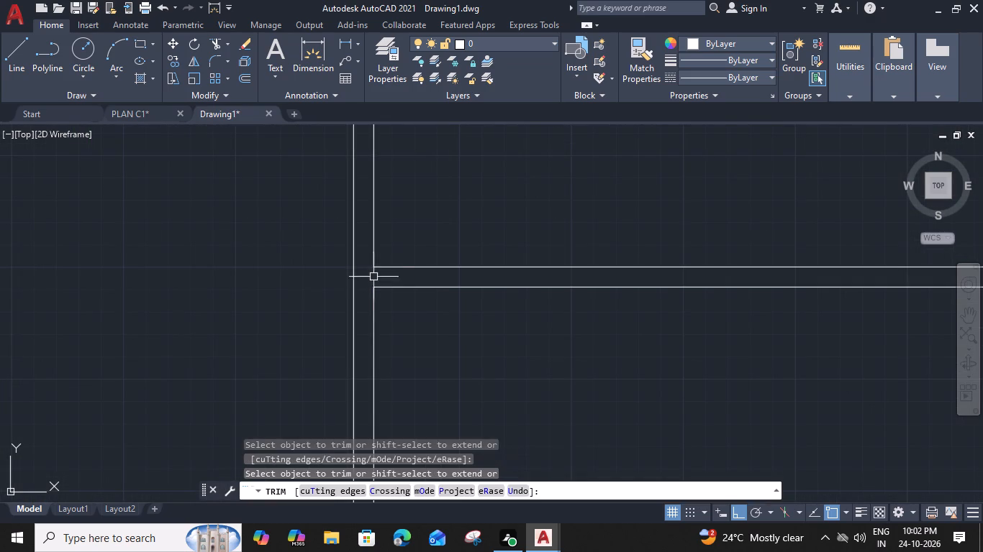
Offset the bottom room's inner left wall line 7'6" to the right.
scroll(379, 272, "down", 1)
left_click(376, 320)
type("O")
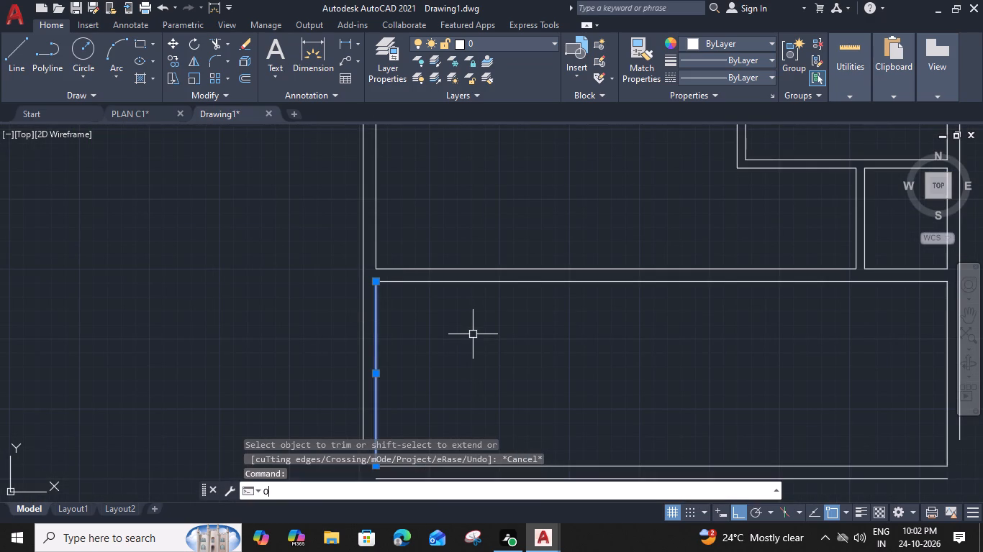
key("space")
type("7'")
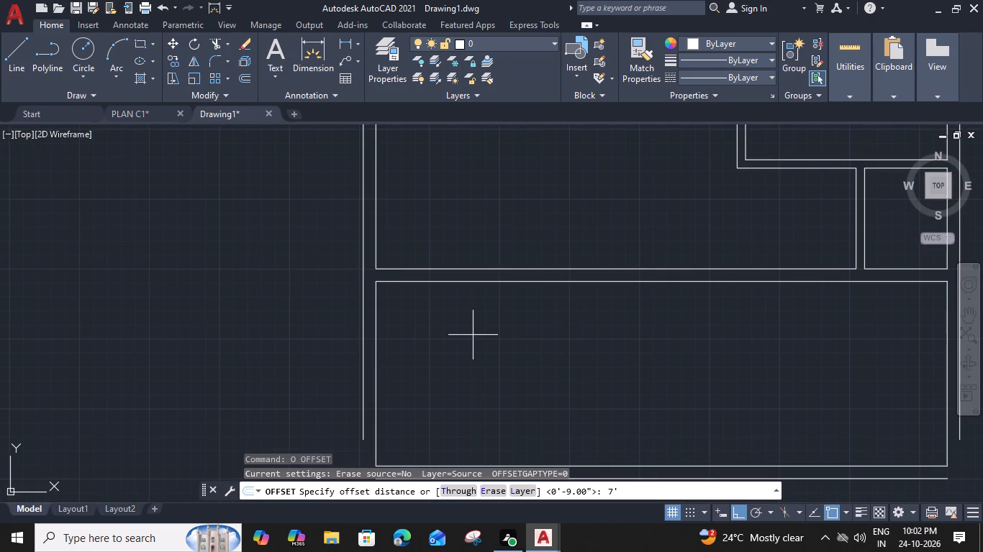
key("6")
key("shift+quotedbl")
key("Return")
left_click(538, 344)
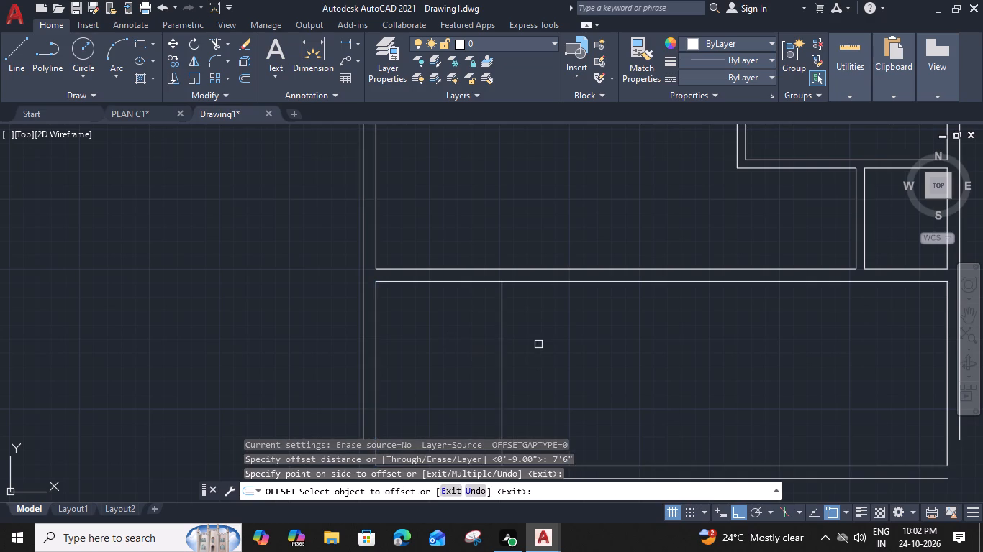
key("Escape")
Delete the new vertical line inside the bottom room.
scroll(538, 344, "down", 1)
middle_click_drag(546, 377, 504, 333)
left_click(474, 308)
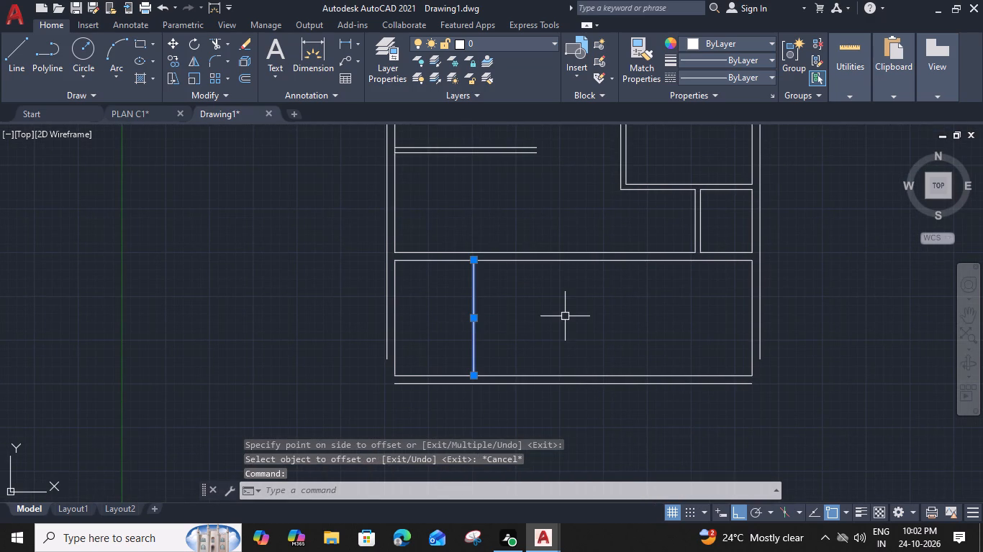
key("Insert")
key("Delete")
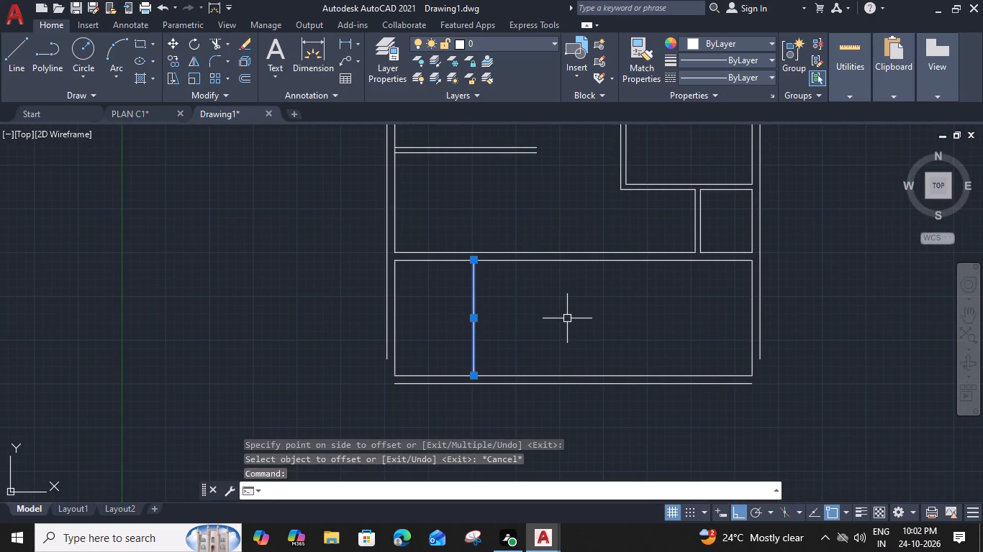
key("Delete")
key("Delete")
Offset the bottom room's inner left wall line 13' to the right.
middle_click_drag(472, 318, 467, 318)
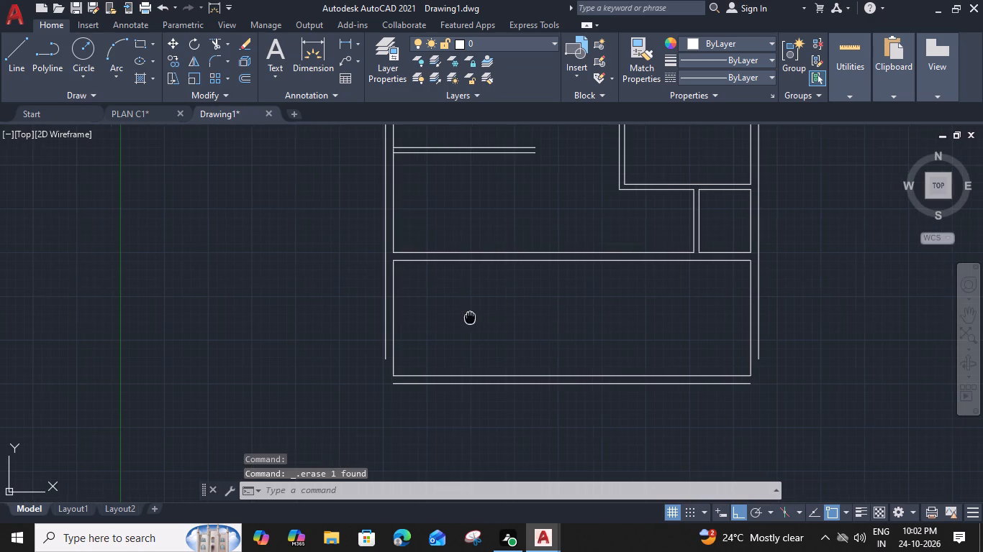
middle_click_drag(467, 318, 450, 319)
left_click(373, 299)
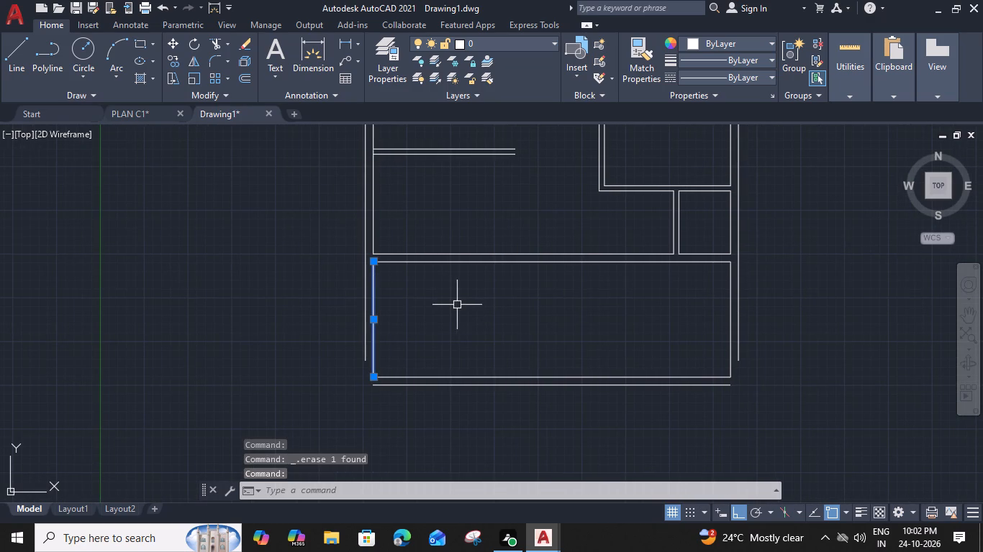
type("O 13'")
key("space")
left_click(522, 313)
key("Escape")
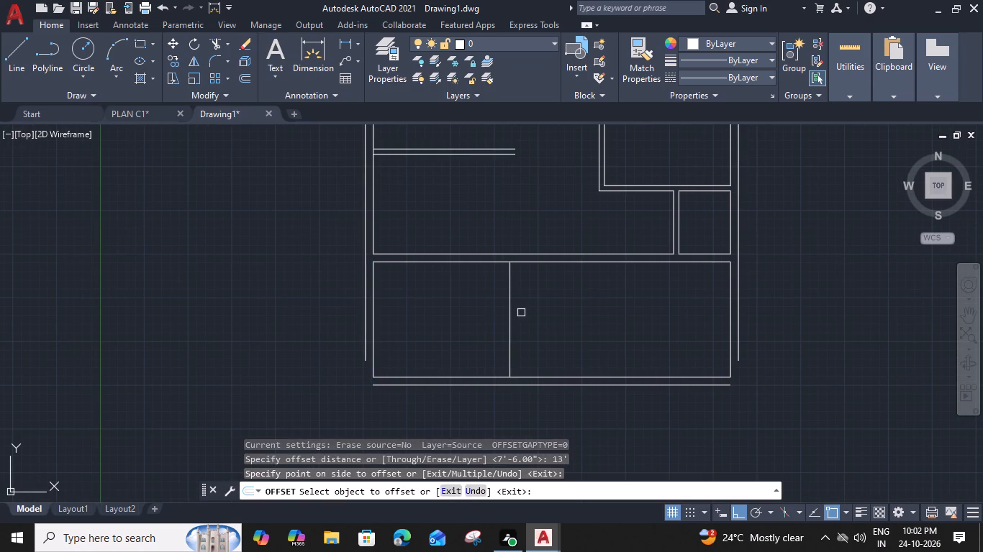
Offset the new vertical line in the bottom room 9" to the right to form a dividing wall.
left_click(507, 308)
type("O 9\"")
key("Return")
left_click(557, 318)
key("Escape")
Fillet the outer bottom wall line with the outer left and outer right wall lines to close both corners.
type("F")
key("space")
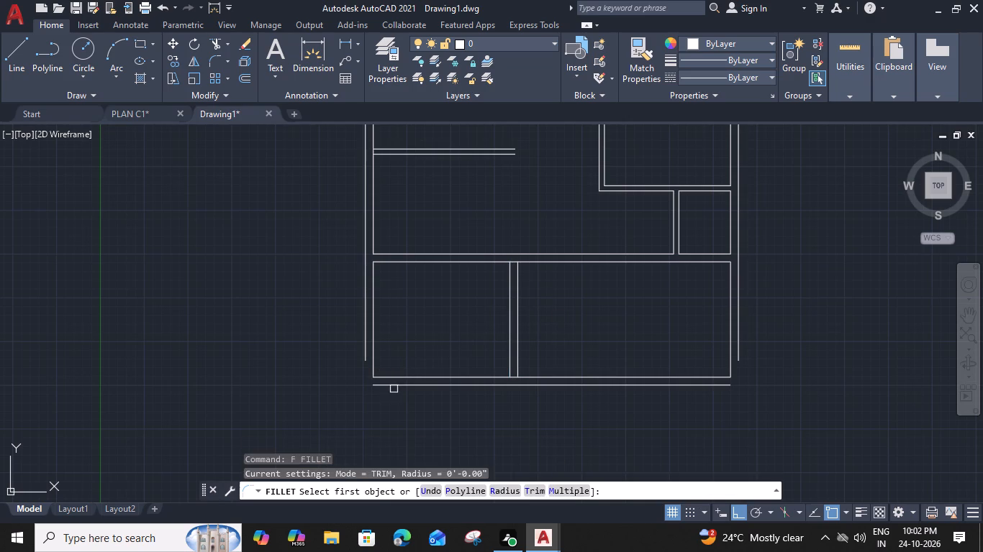
left_click(389, 387)
left_click(363, 343)
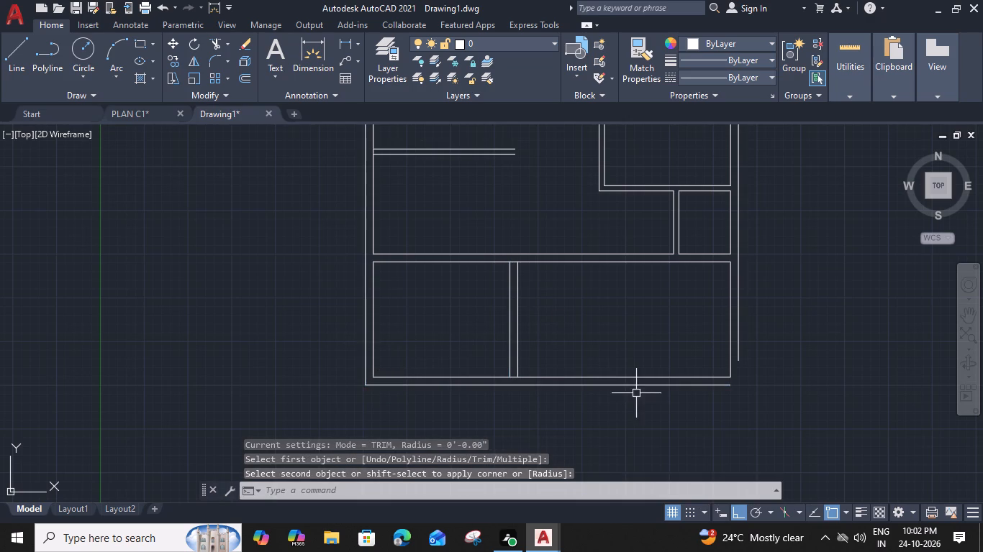
key("space")
left_click(709, 386)
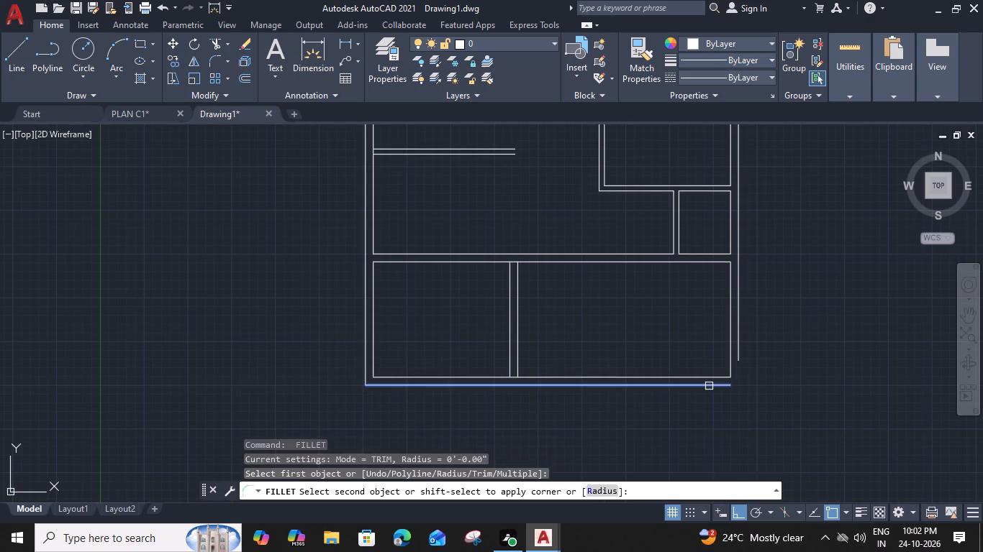
left_click(741, 348)
key("Escape")
Trim the bottom room's upper wall line between the two lines of the new 9" dividing wall.
middle_click_drag(589, 318, 710, 378)
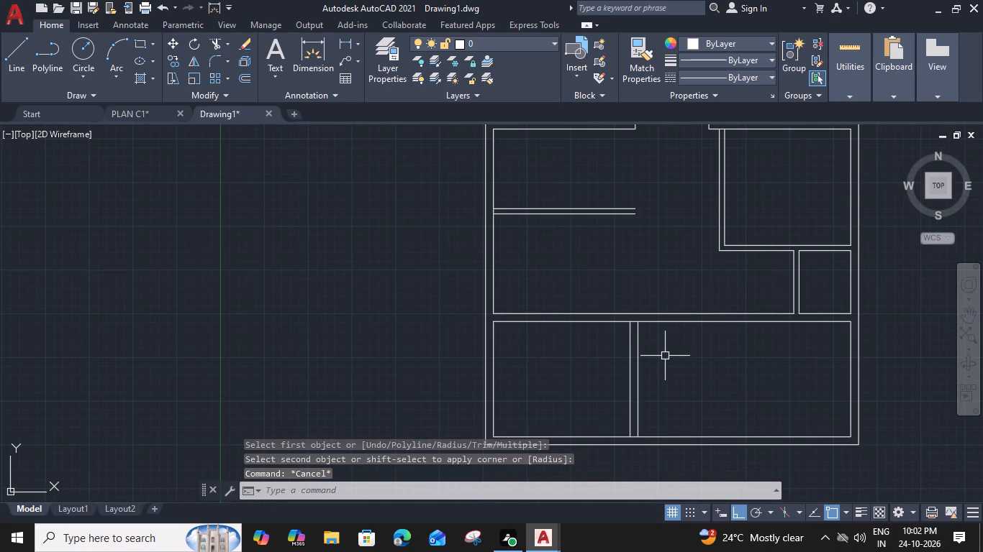
type("TR")
key("space")
scroll(640, 329, "up", 1)
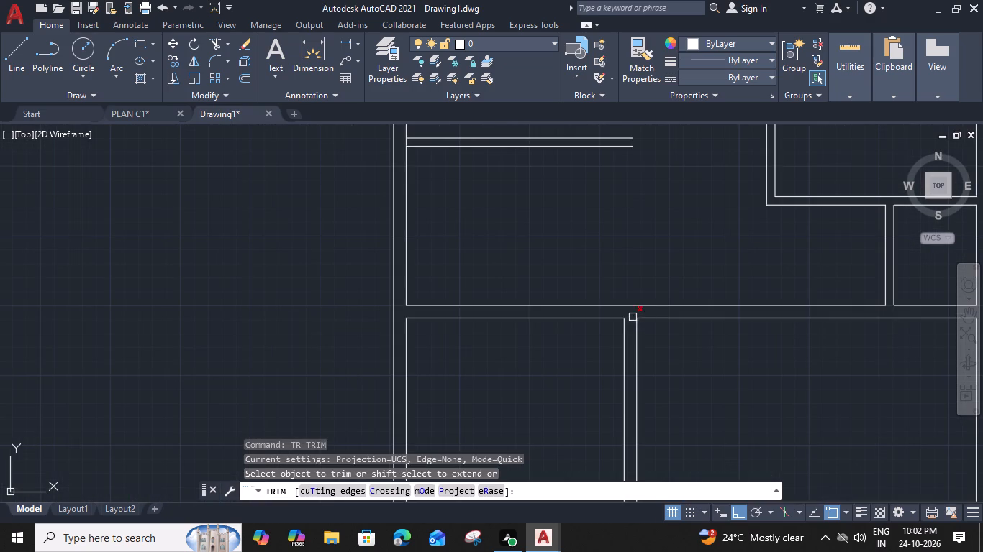
left_click(630, 316)
key("Escape")
key("Escape")
Trim the inner left wall line between the two partition lines below the upper left room.
middle_click_drag(610, 235, 614, 441)
type("TR")
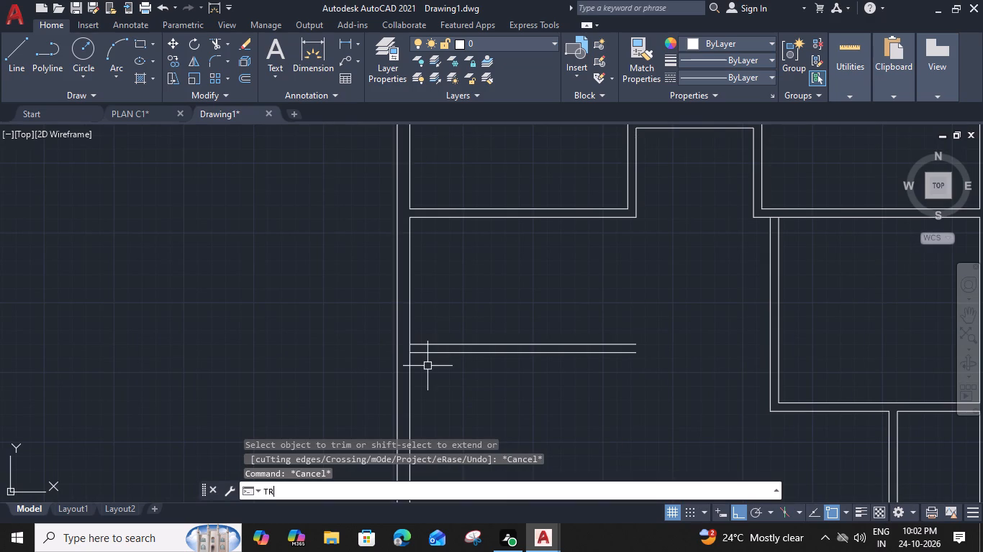
key("space")
scroll(427, 366, "up", 2)
left_click(381, 327)
key("Escape")
scroll(436, 234, "down", 1)
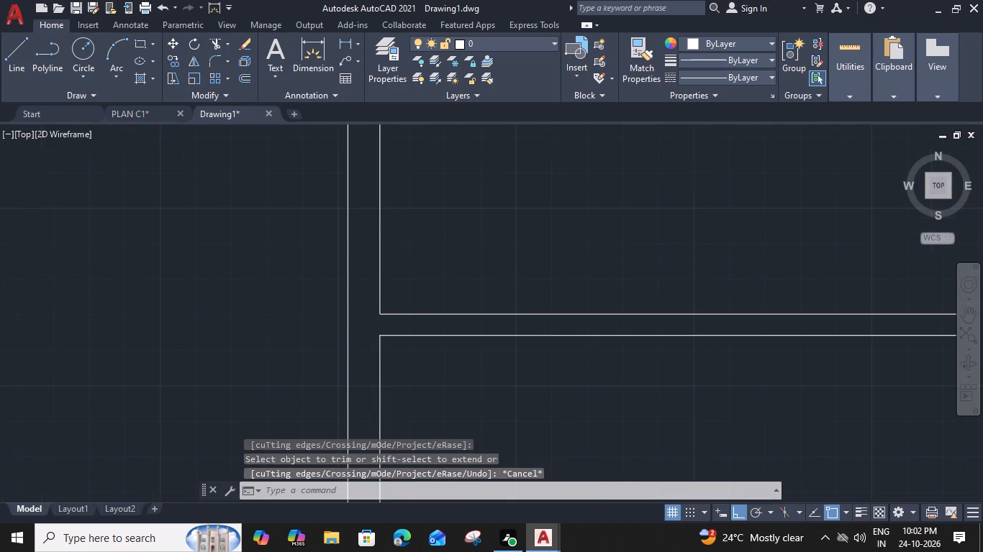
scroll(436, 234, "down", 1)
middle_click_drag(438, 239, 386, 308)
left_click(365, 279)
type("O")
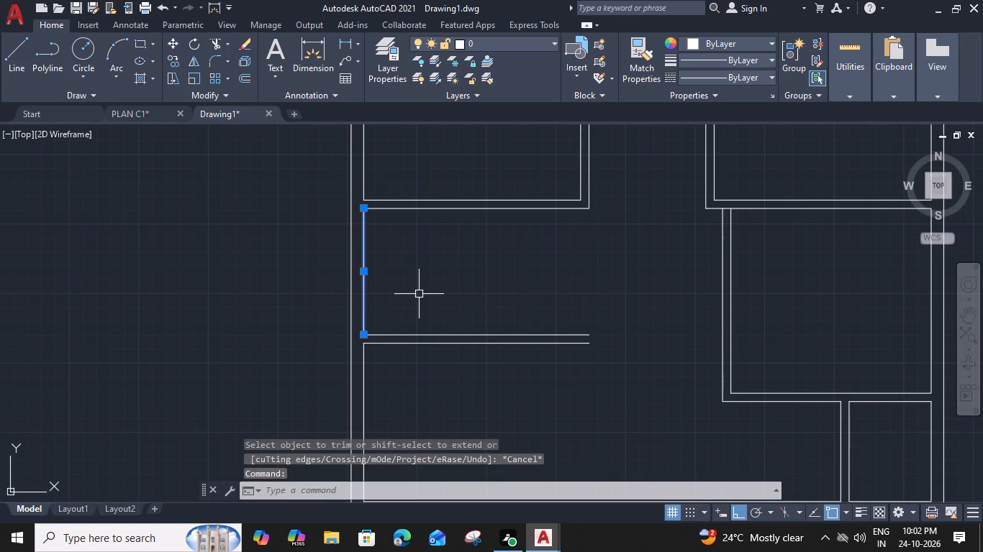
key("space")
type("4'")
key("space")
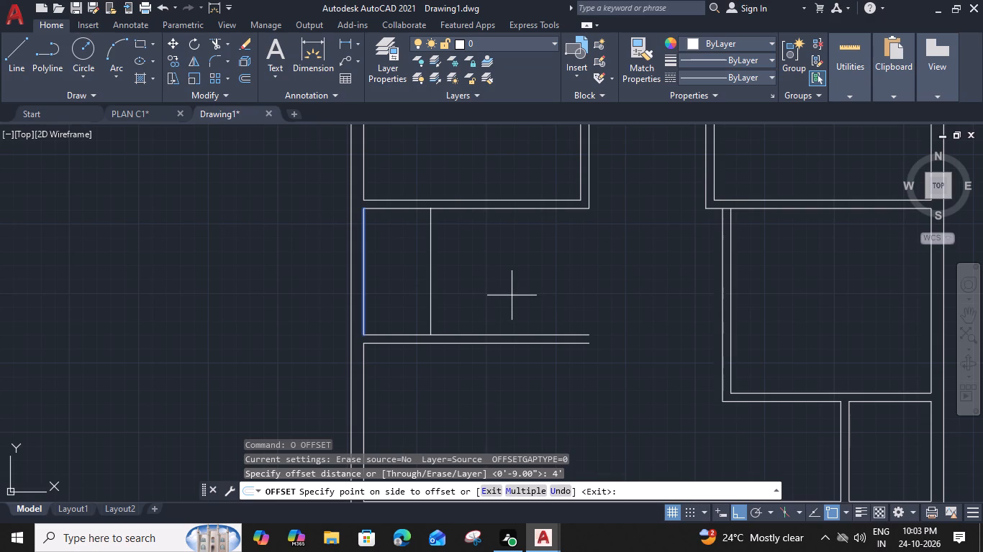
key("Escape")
Erase the two horizontal partition lines below the upper left room.
left_click(512, 295)
left_click(474, 346)
key("Delete")
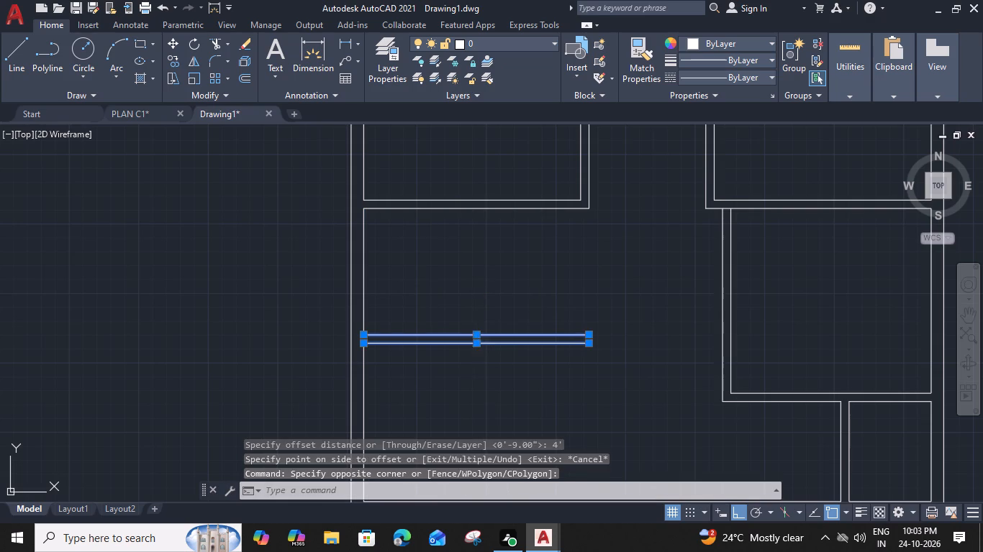
Offset the outer bottom wall line of the upper left room 4' downward.
left_click(483, 210)
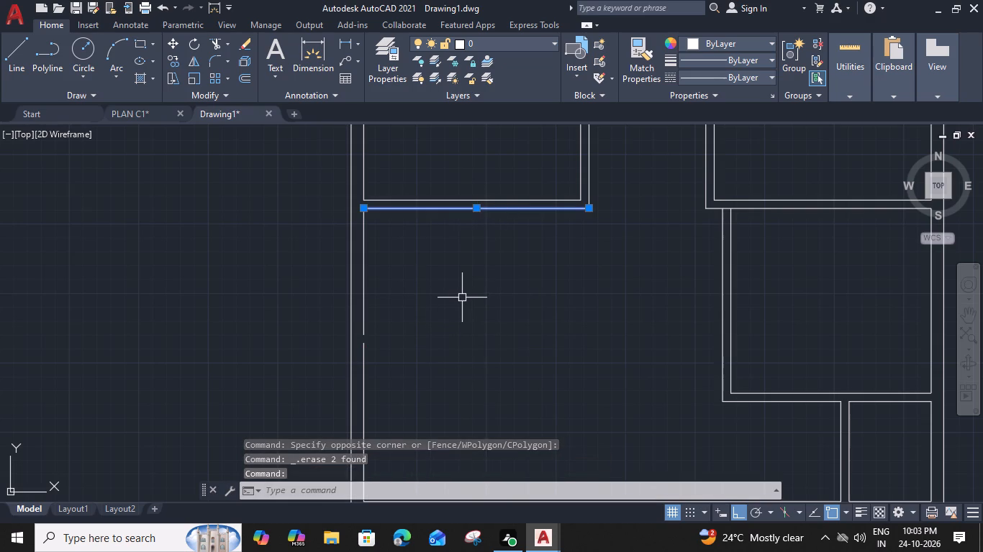
type("O")
key("space")
type("4'")
key("space")
left_click(468, 325)
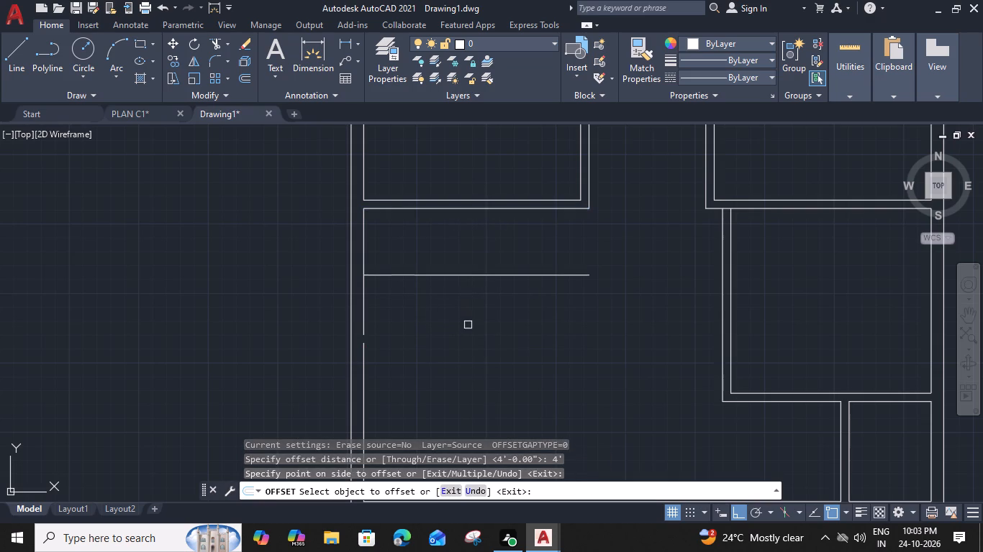
key("Escape")
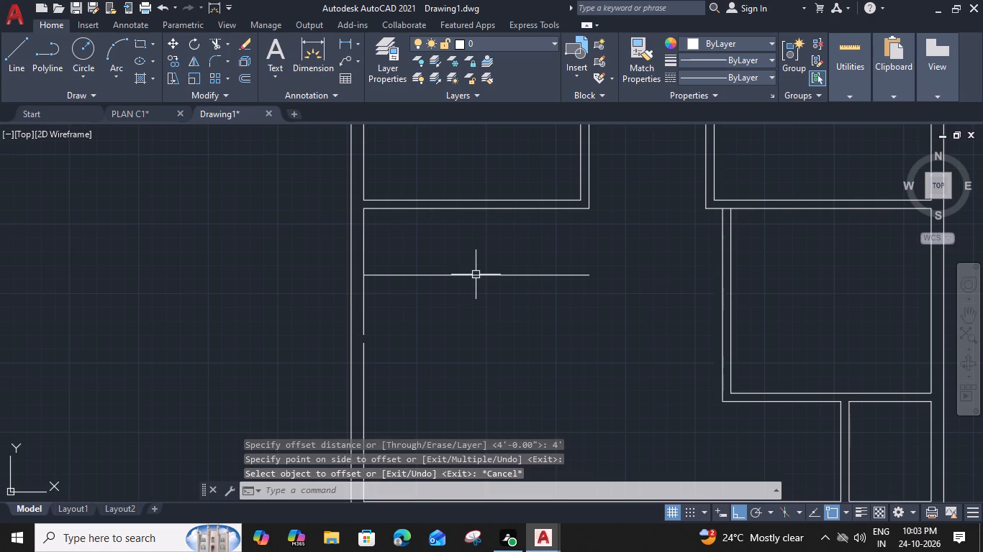
Offset the new horizontal line below the upper left room 6" downward to form a partition.
left_click(476, 275)
type("O 6\"")
key("Return")
left_click(455, 332)
key("Escape")
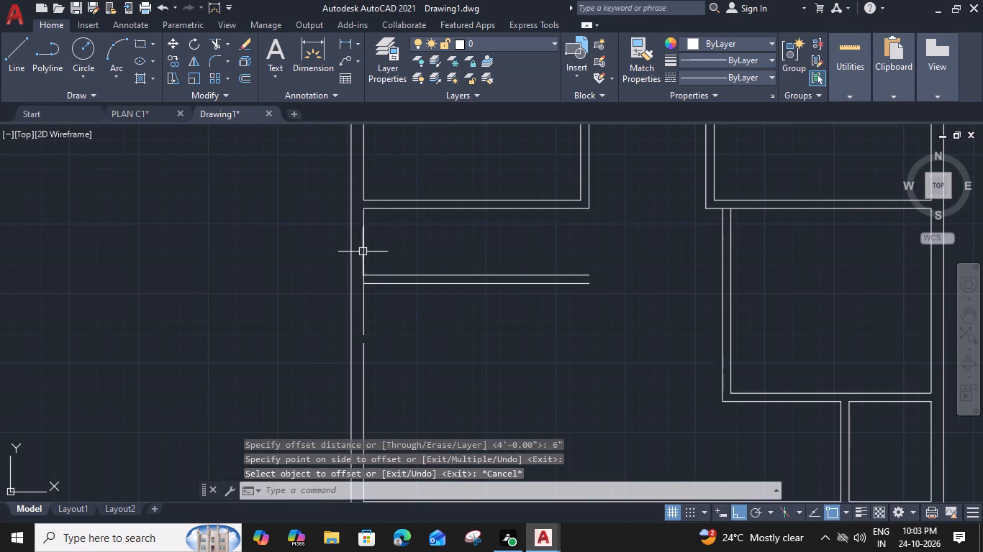
Offset the inner left wall line below the upper left room 7'7" to the right.
left_click(364, 252)
type("O")
key("space")
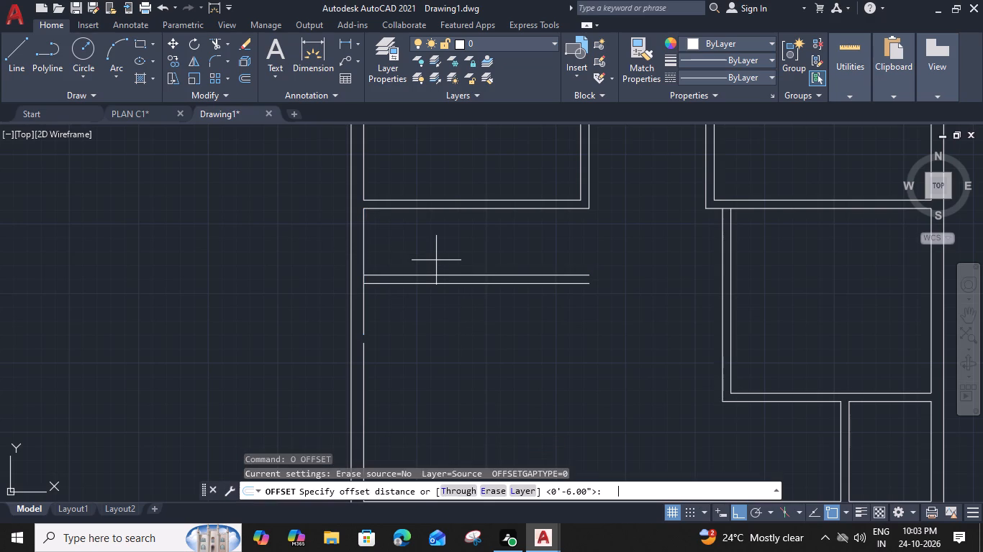
type("7'")
key("7")
key("shift+quotedbl")
key("Return")
left_click(515, 273)
key("Escape")
Trim the two horizontal partition lines beyond the new vertical line, and the vertical line's excess below them.
key("t")
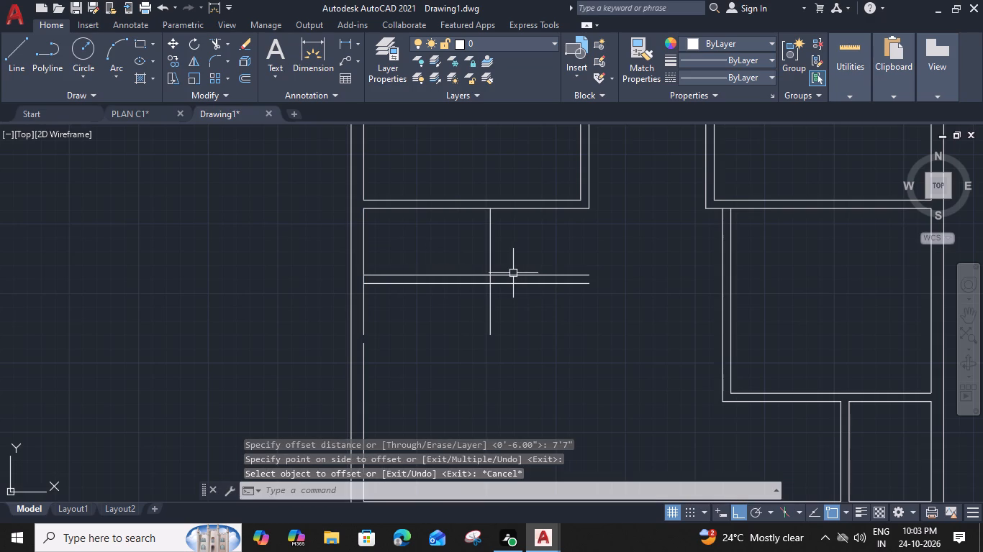
type("R")
key("space")
left_click(517, 263)
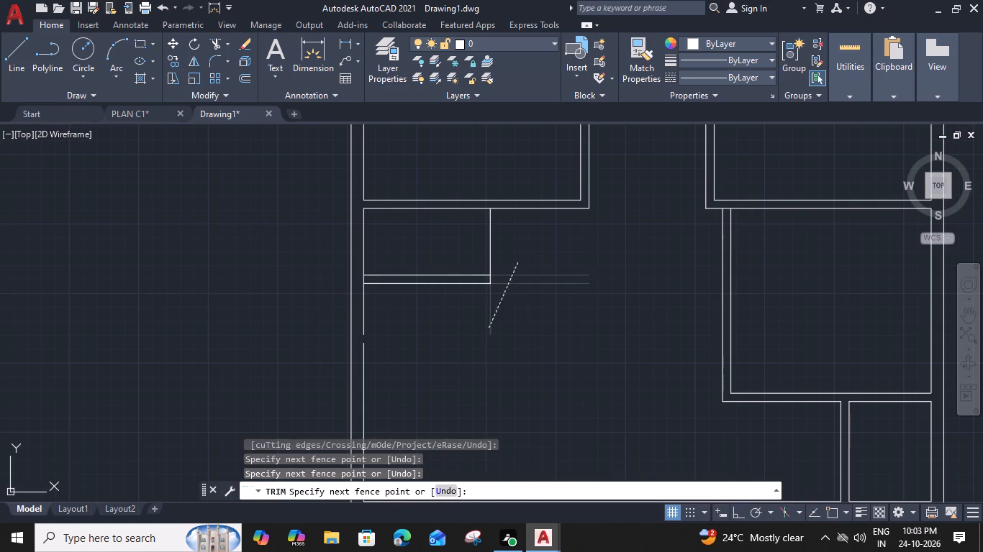
left_click(488, 330)
Close the gap in the inner left wall line and trim the wall segment between the two horizontal partition lines.
middle_click_drag(419, 309, 452, 317)
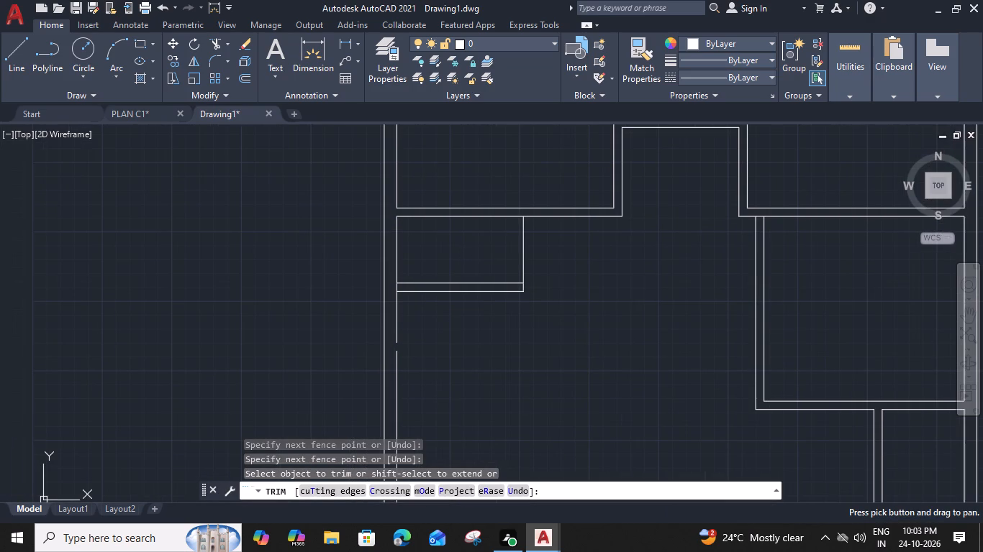
left_click(394, 326)
left_click(400, 377, "shift")
scroll(393, 285, "up", 2)
left_click(397, 290)
scroll(404, 286, "down", 1)
key("Escape")
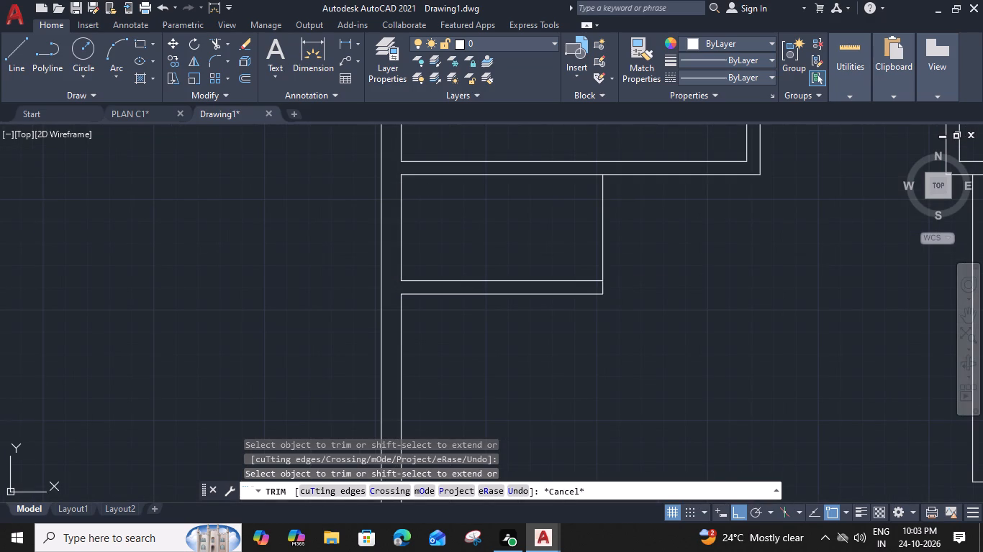
Offset the vertical line closing the small room below the upper left room 6" to the right.
left_click(603, 253)
type("O 6")
key("shift+quotedbl")
key("Return")
left_click(661, 277)
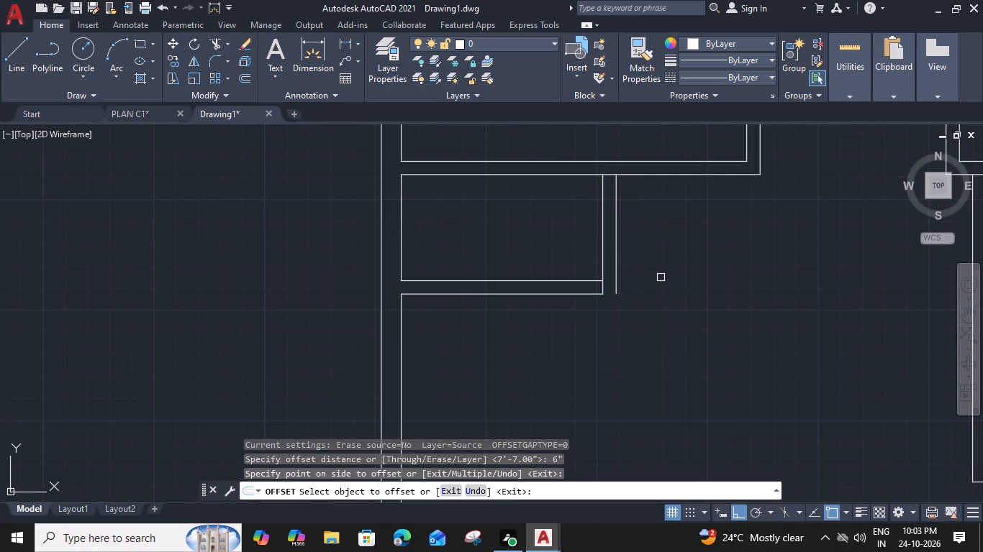
key("Escape")
Trim and extend the small room's partition lines into an open top junction and a clean lower right corner.
type("TR")
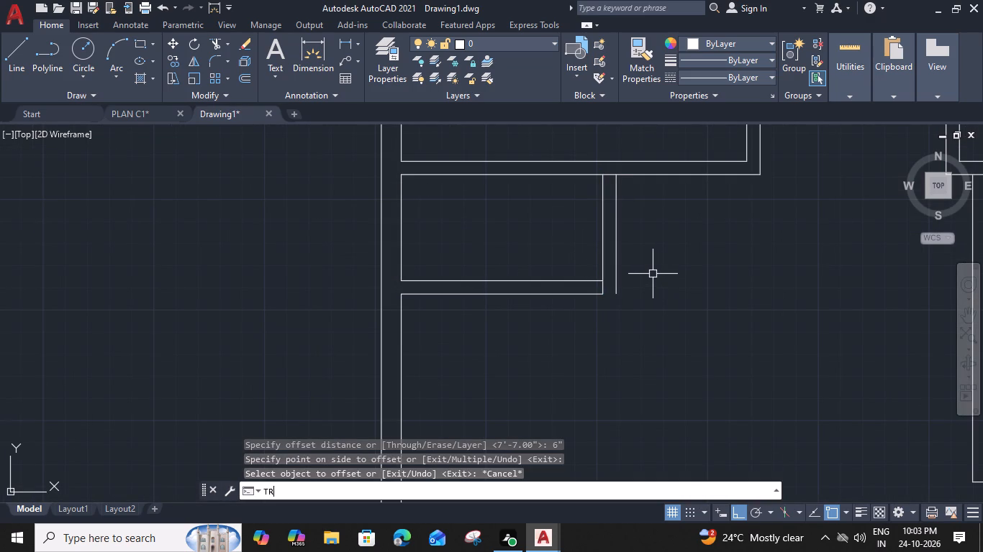
scroll(597, 188, "up", 1)
middle_click_drag(661, 310, 589, 303)
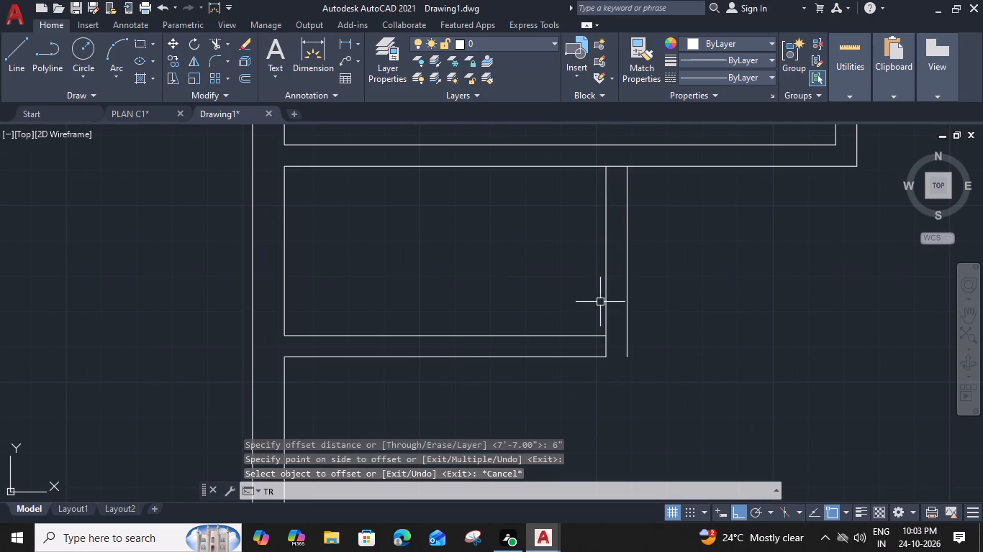
scroll(651, 302, "down", 1)
middle_click_drag(651, 302, 561, 302)
key("space")
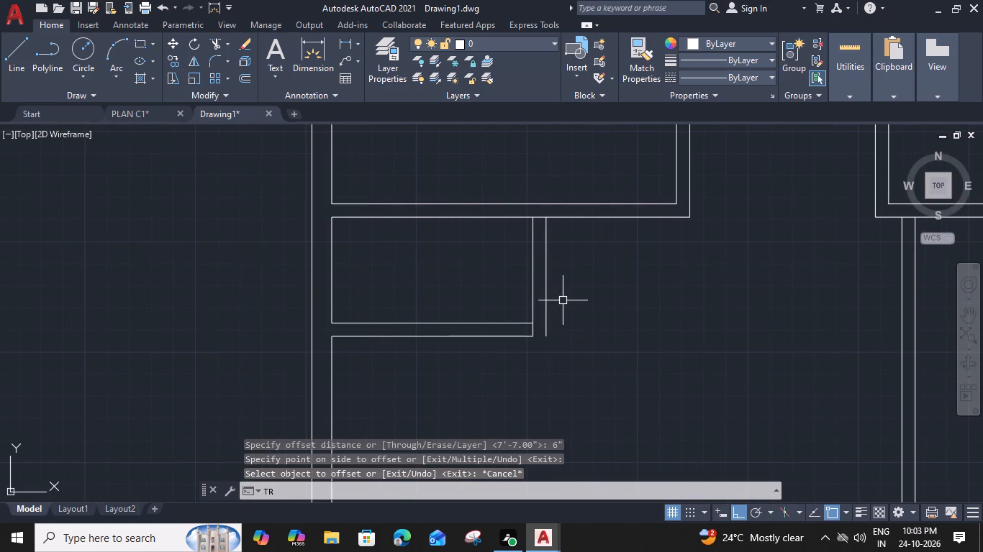
left_click(539, 218)
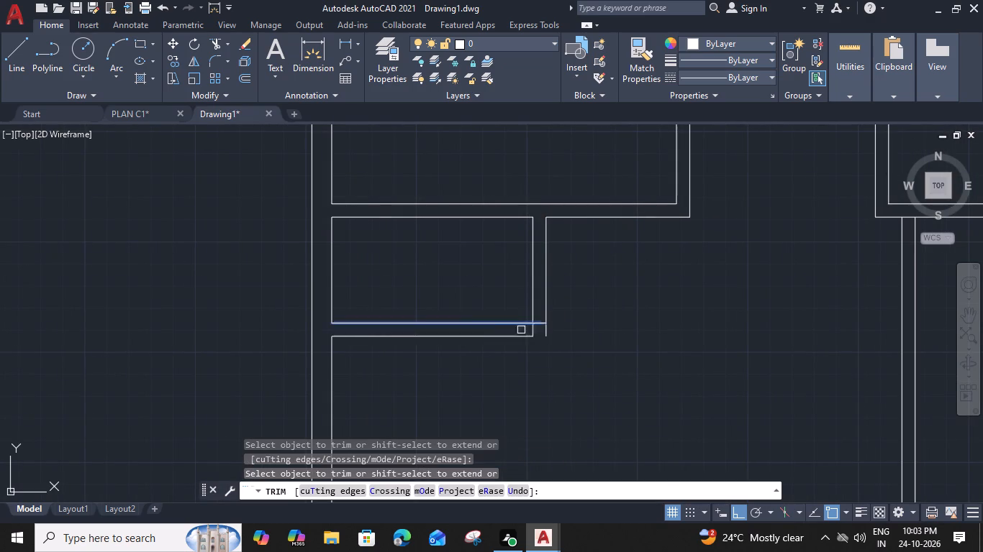
left_click(520, 335, "shift")
left_click(530, 331)
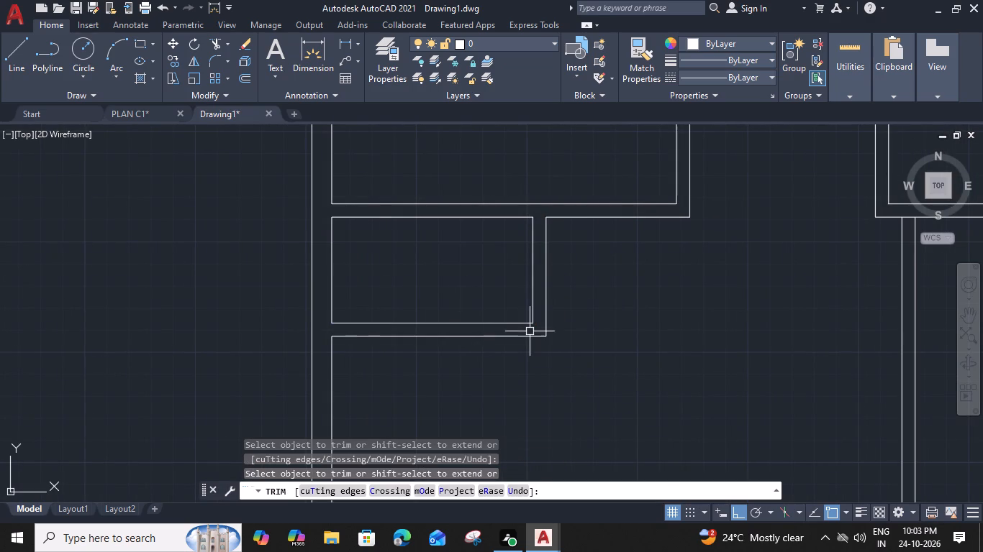
key("Escape")
Extend both lines of the small room's bottom partition to line up with the upper left room's outer right wall face.
scroll(533, 333, "down", 2)
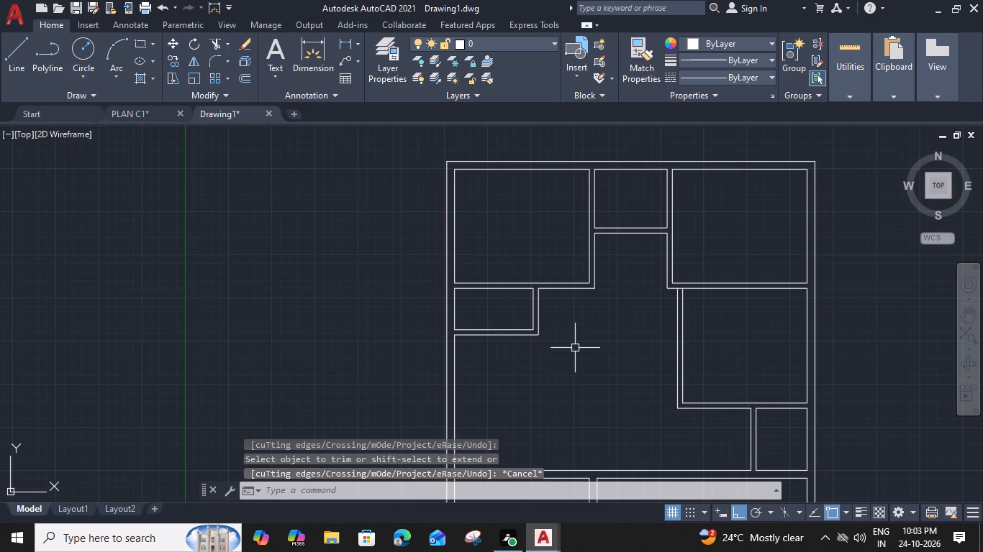
type("EX")
key("space")
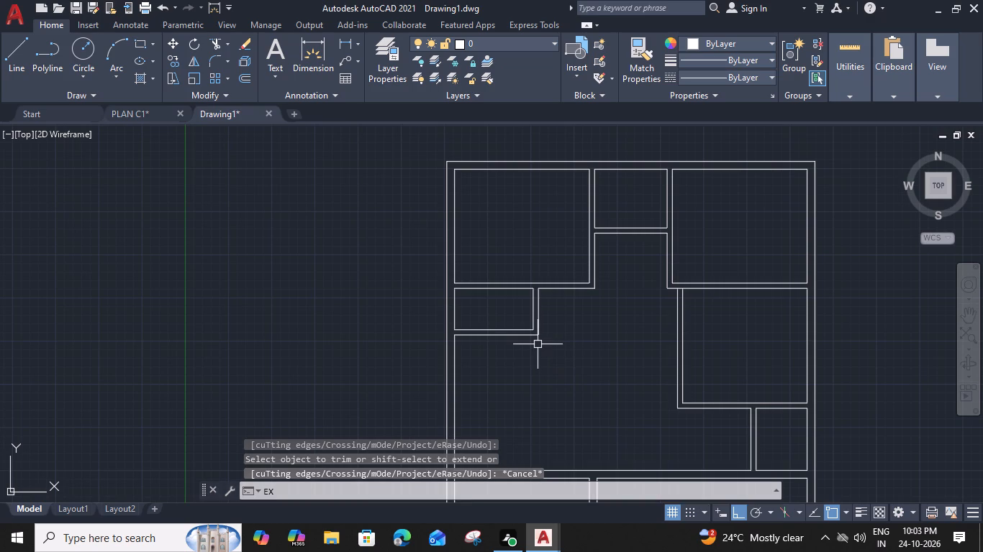
left_click(529, 337)
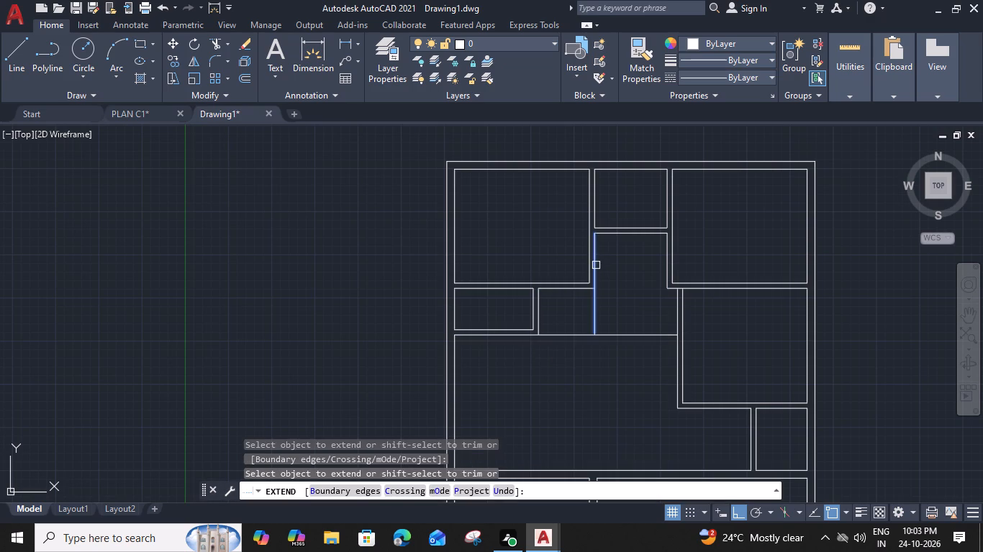
left_click(596, 265)
left_click(590, 263)
left_click(591, 267)
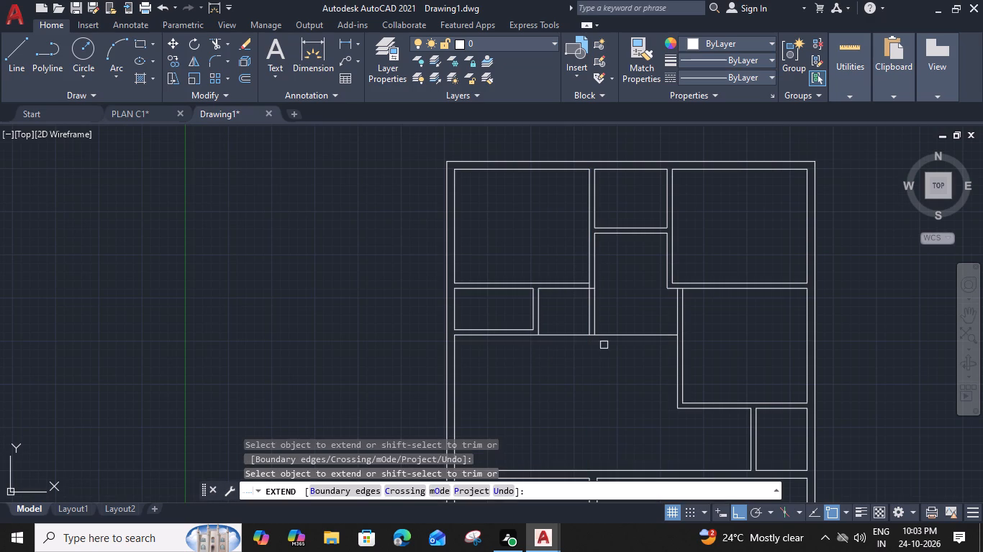
left_click(515, 330)
left_click(517, 330)
left_click(622, 328, "shift")
left_click(615, 349, "shift")
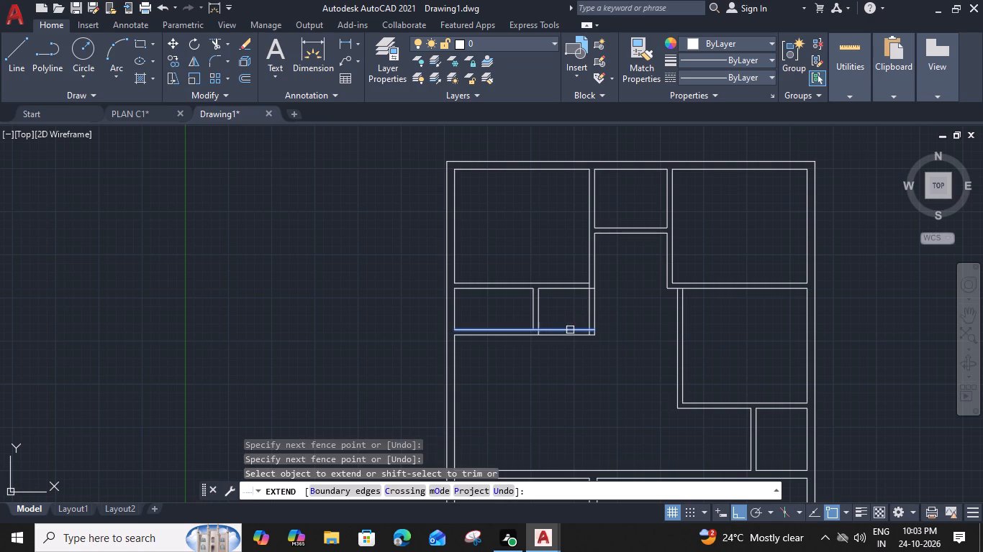
left_click(571, 329)
Trim the extended vertical lines and the leftover segments at the partition junctions, leaving the bottom partition's end capped.
scroll(586, 331, "up", 3)
left_click(598, 344, "shift")
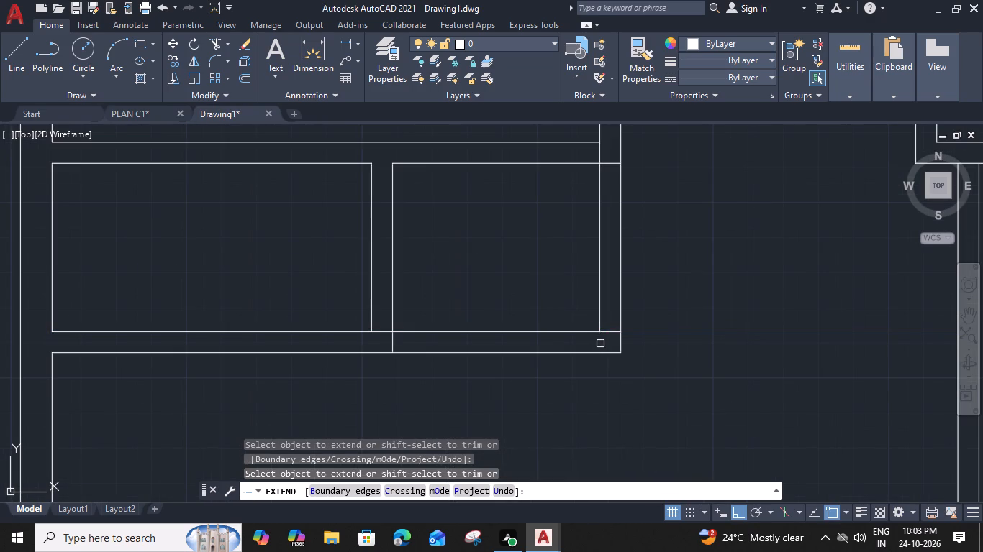
left_click(653, 283, "shift")
left_click(567, 286, "shift")
middle_click_drag(620, 280, 618, 294)
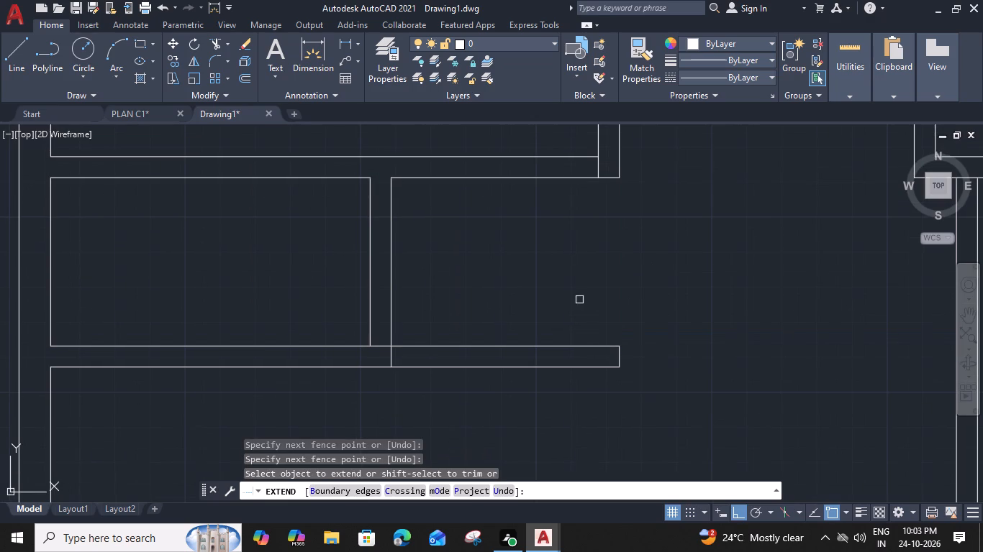
left_click(393, 359, "shift")
left_click(381, 344, "shift")
middle_click_drag(562, 249, 537, 310)
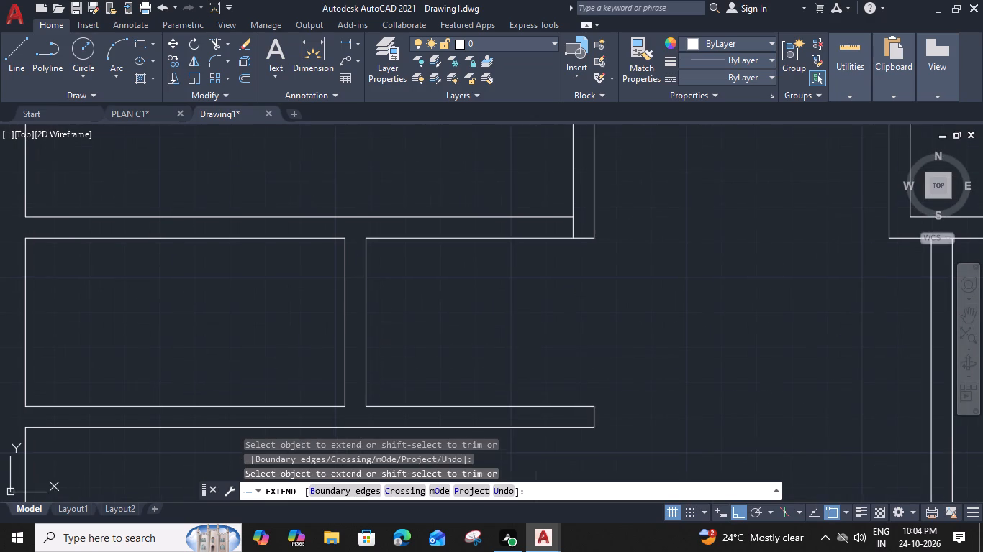
left_click(573, 226, "shift")
scroll(574, 227, "down", 2)
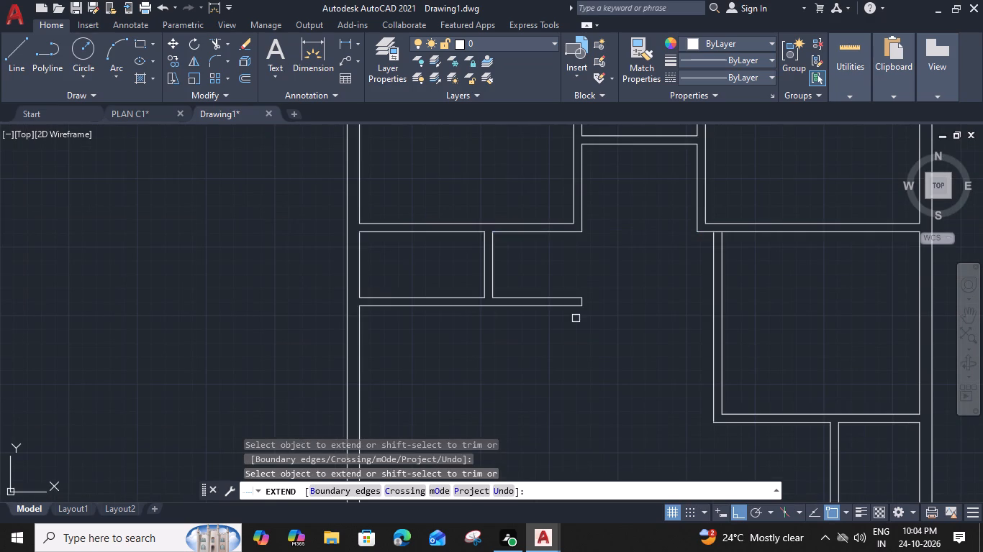
key("Escape")
Draw two short vertical lines across the 9" horizontal wall, continuing both faces of the lower vertical wall.
middle_click_drag(604, 340, 613, 257)
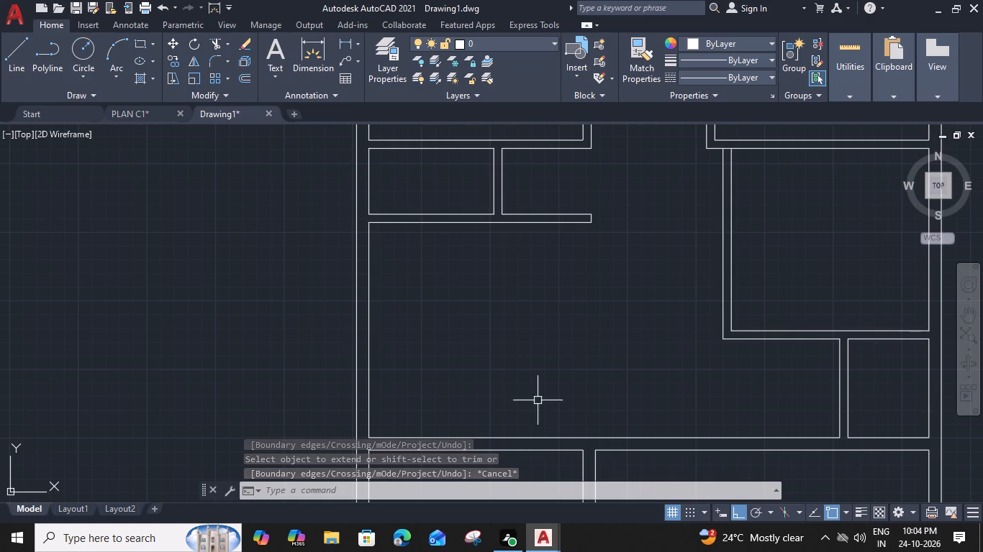
middle_click_drag(482, 378, 488, 290)
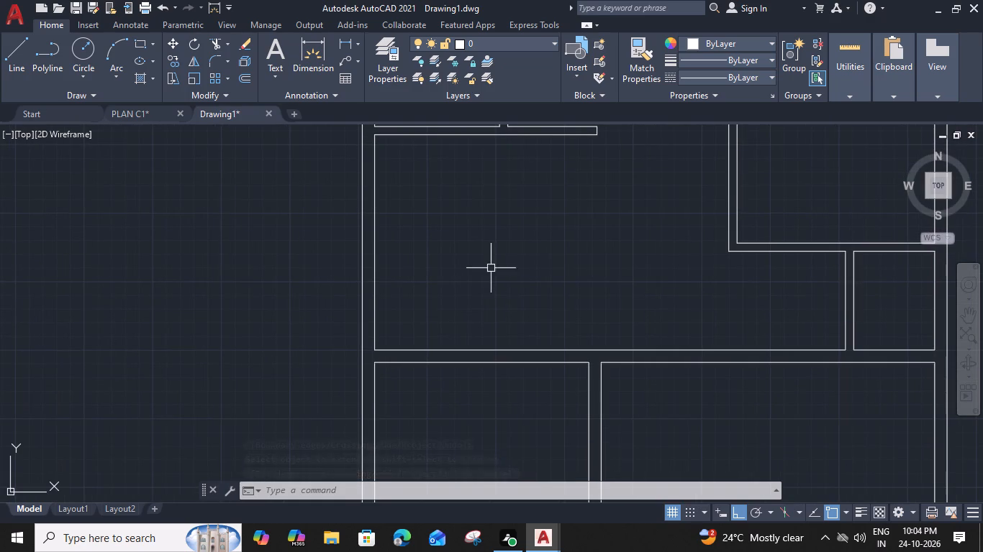
key("l")
key("space")
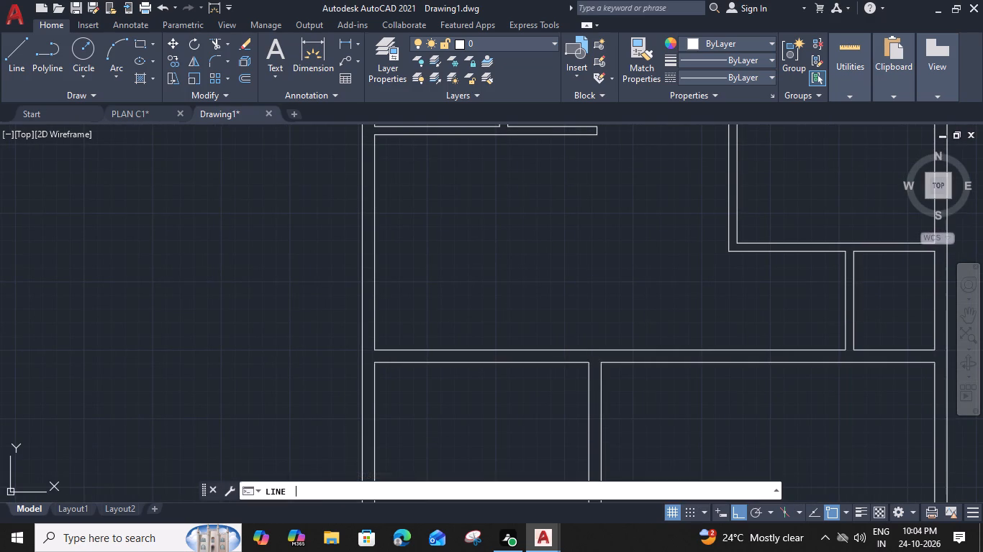
left_click(587, 361)
left_click(587, 348)
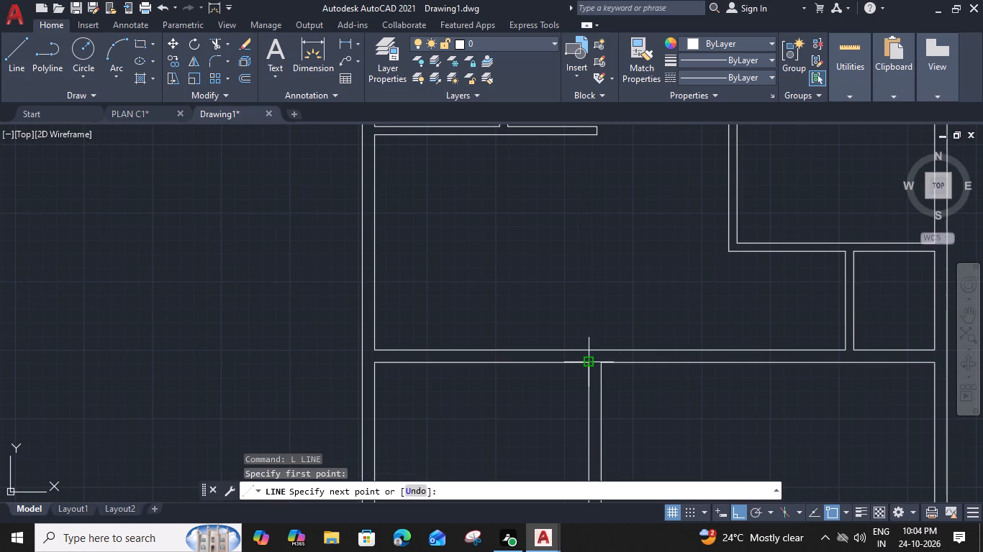
key("space")
key("space")
left_click(604, 364)
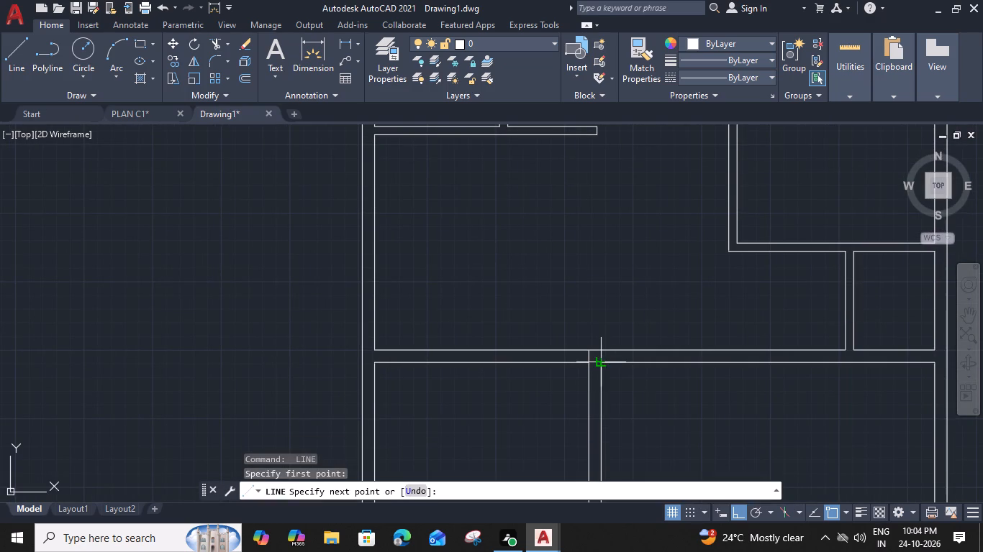
left_click(604, 354)
key("space")
Draw a short line across the small lower right room's left partition at its midpoint.
middle_click_drag(778, 328, 587, 333)
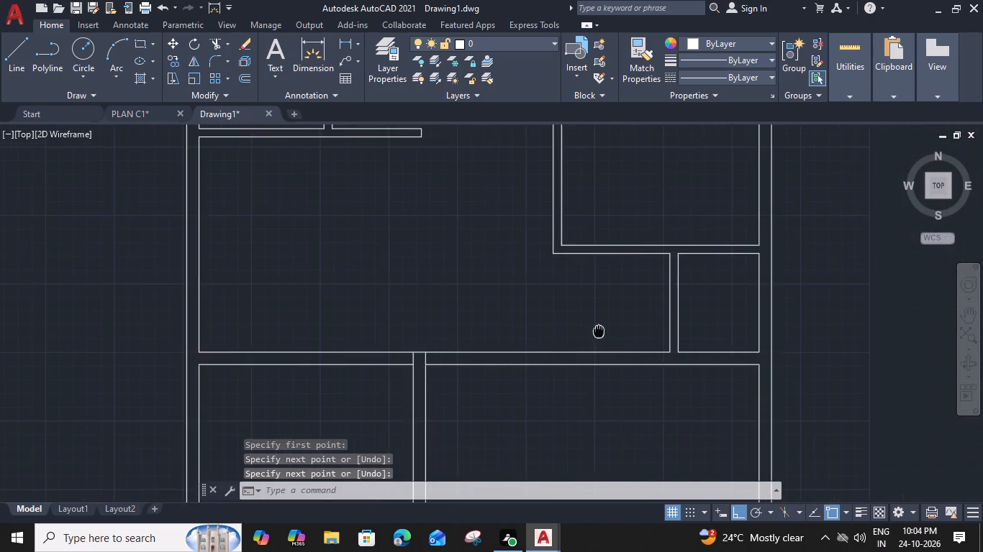
middle_click_drag(587, 333, 565, 338)
key("space")
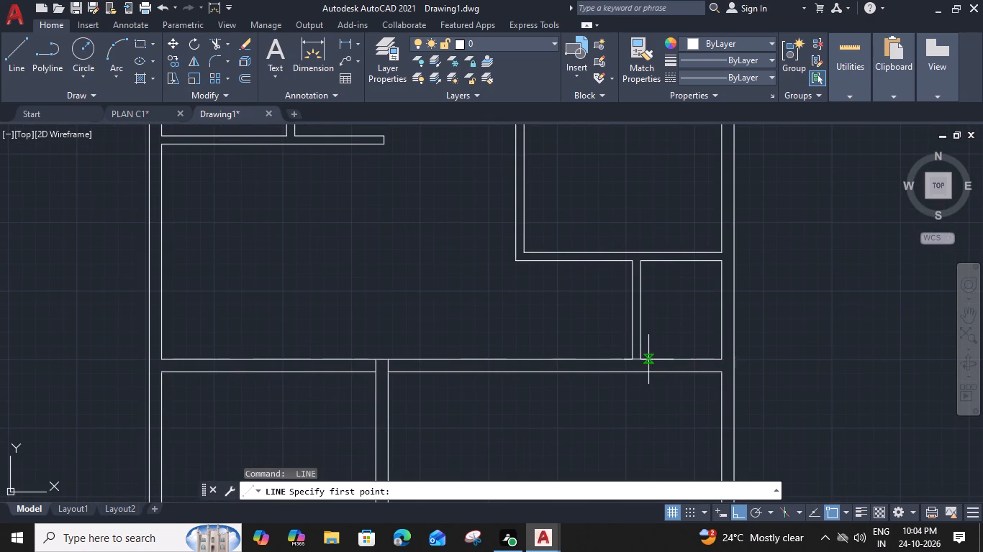
left_click(640, 311)
left_click(630, 314)
key("space")
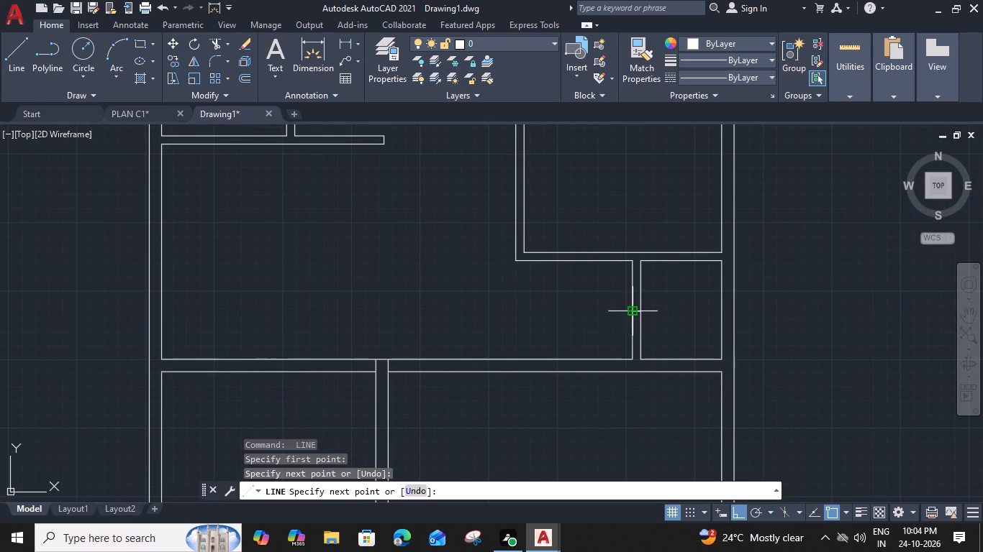
Draw a short vertical line from the middle right room's inner bottom left corner down across its bottom partition.
middle_click_drag(520, 317, 512, 360)
key("space")
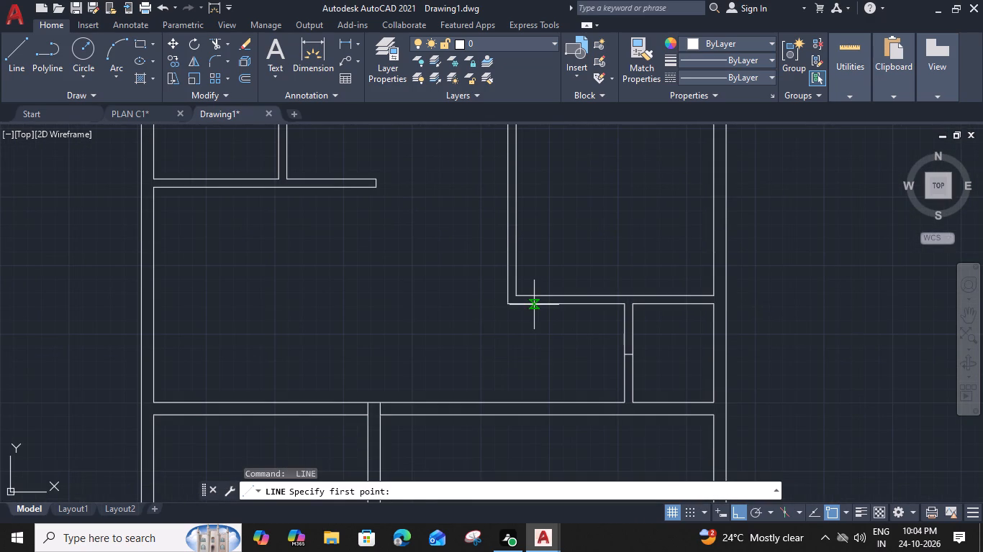
left_click(515, 295)
left_click(515, 306)
key("space")
Draw a short horizontal line from the upper right room's inner bottom left corner across its left partition.
middle_click_drag(424, 307, 422, 455)
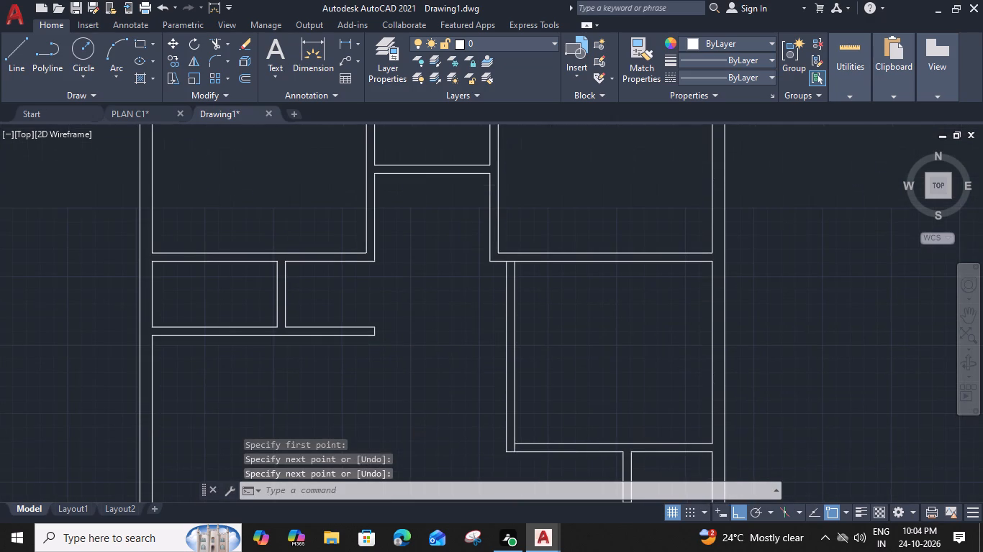
key("space")
left_click(496, 250)
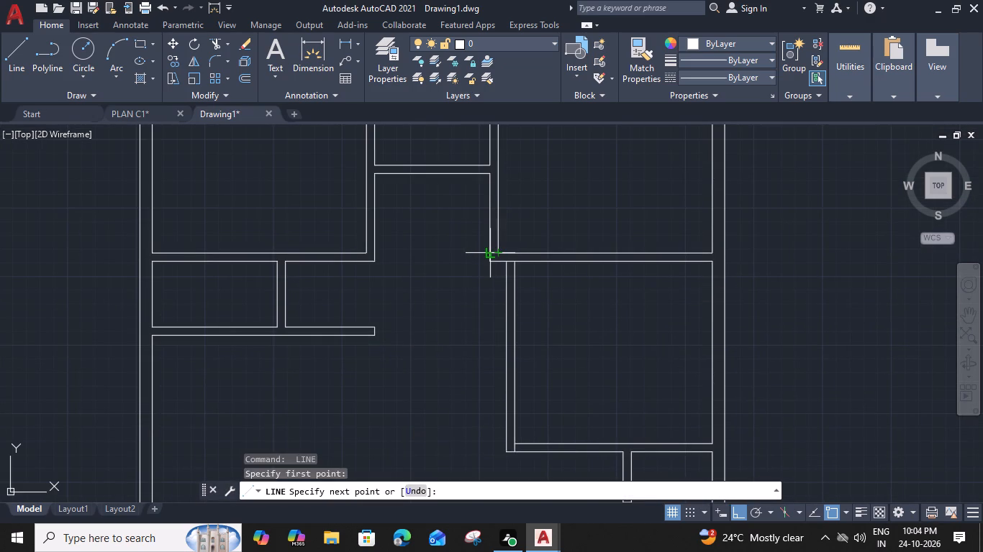
left_click(490, 250)
key("space")
Draw a short vertical line closing the right end of the partition below the upper middle room.
middle_click_drag(456, 253, 476, 305)
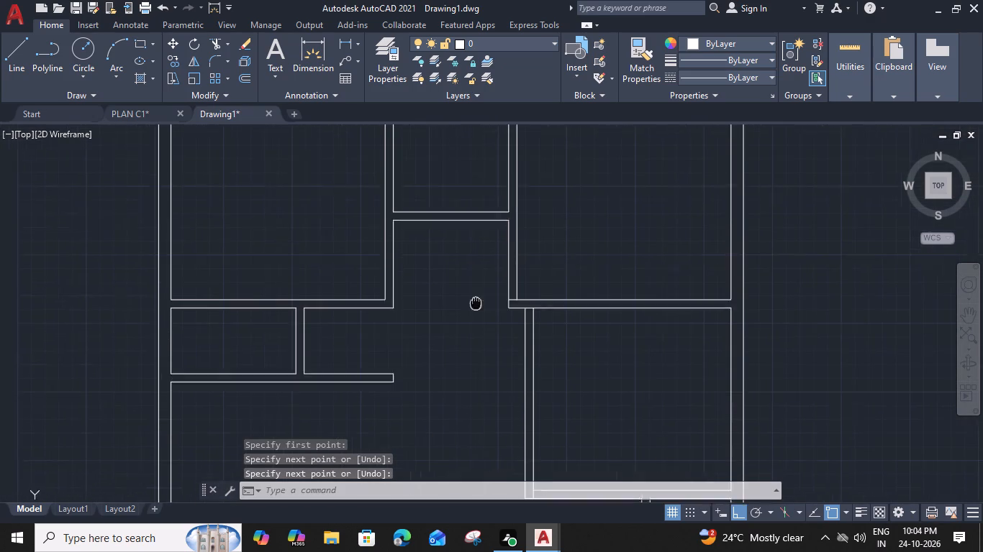
middle_click_drag(476, 305, 481, 318)
middle_click_drag(458, 274, 471, 293)
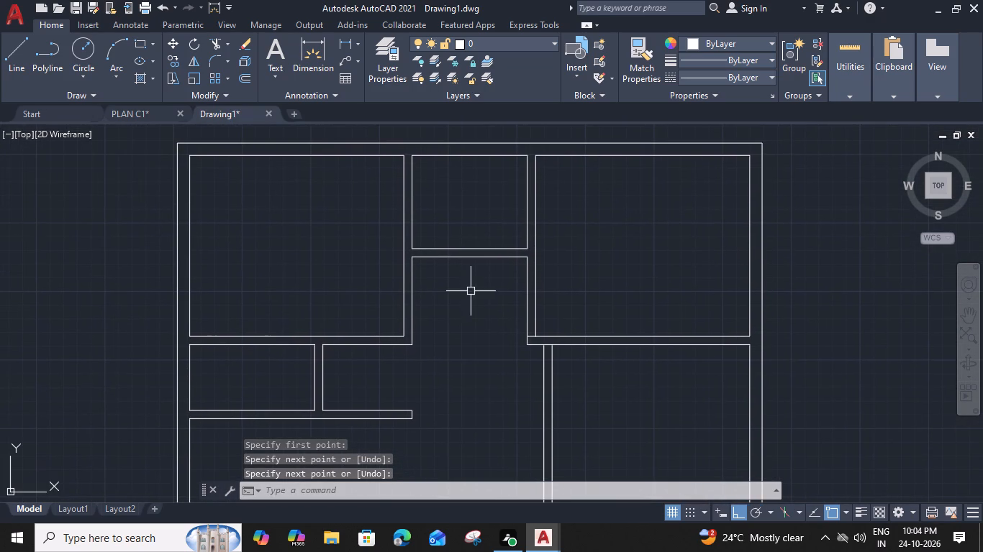
key("space")
left_click(527, 249)
left_click(527, 258)
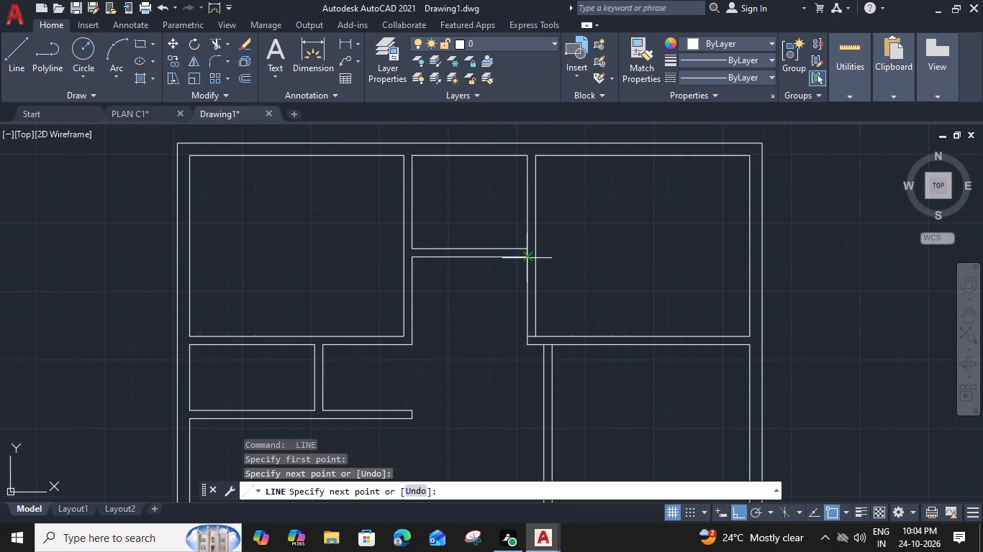
key("space")
Draw a short horizontal line from the upper left room's inner bottom right corner across its right partition.
middle_click_drag(434, 330, 454, 327)
key("space")
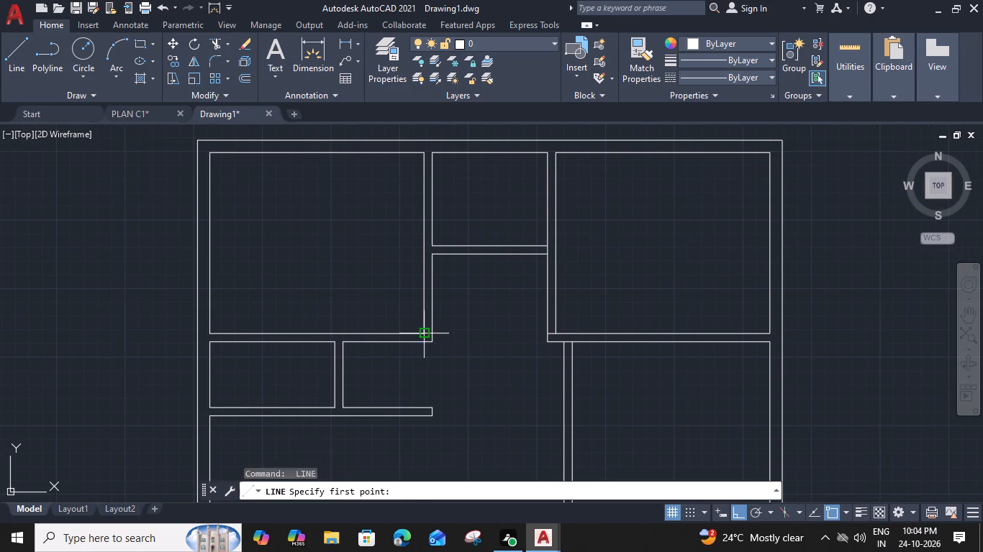
left_click(421, 332)
left_click(431, 330)
key("space")
Draw a short horizontal line closing the bottom end of the partition between the two small left rooms.
middle_click_drag(404, 367, 422, 351)
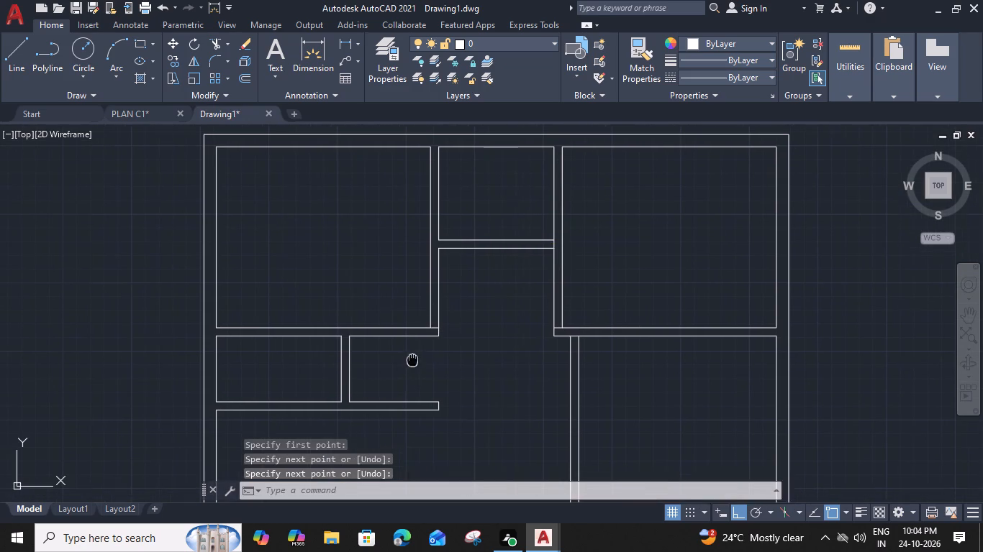
middle_click_drag(422, 351, 522, 327)
key("space")
left_click(454, 370)
left_click(463, 369)
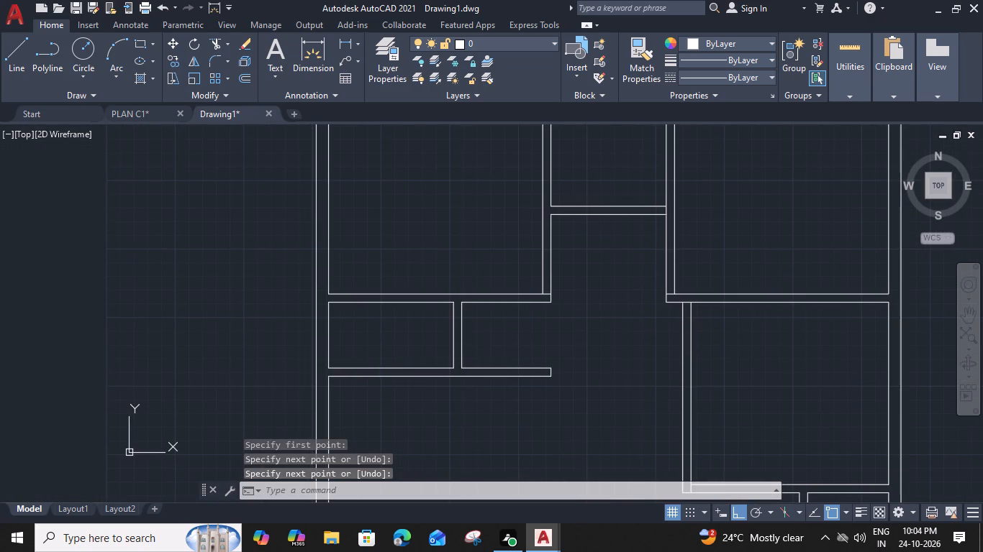
key("space")
Offset the closing lines on both sides of the lower wall junction 3" outward, away from the vertical wall.
middle_click_drag(525, 408, 548, 221)
middle_click_drag(549, 320, 550, 225)
scroll(573, 336, "up", 1)
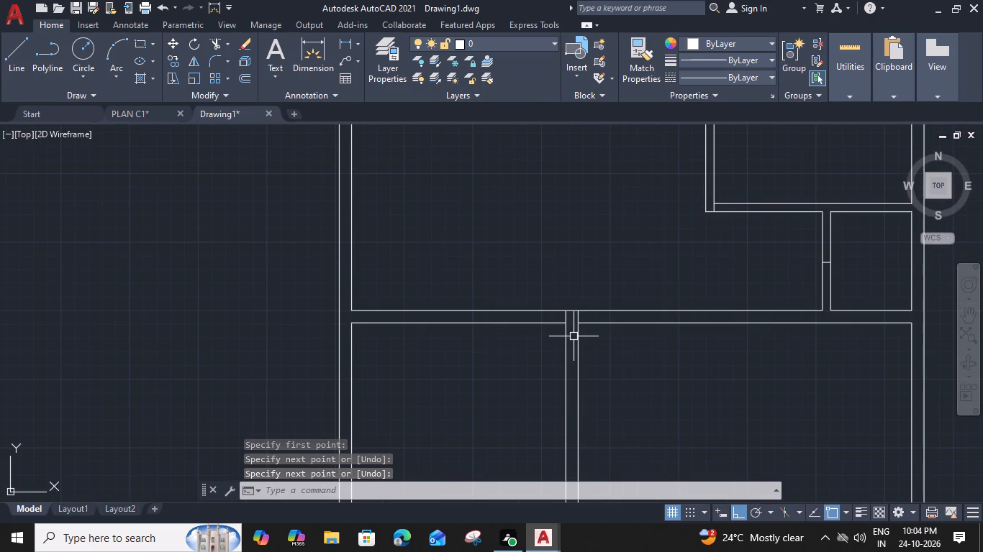
left_click(563, 305)
type("O 3\"")
key("Return")
left_click(485, 328)
left_click(576, 305)
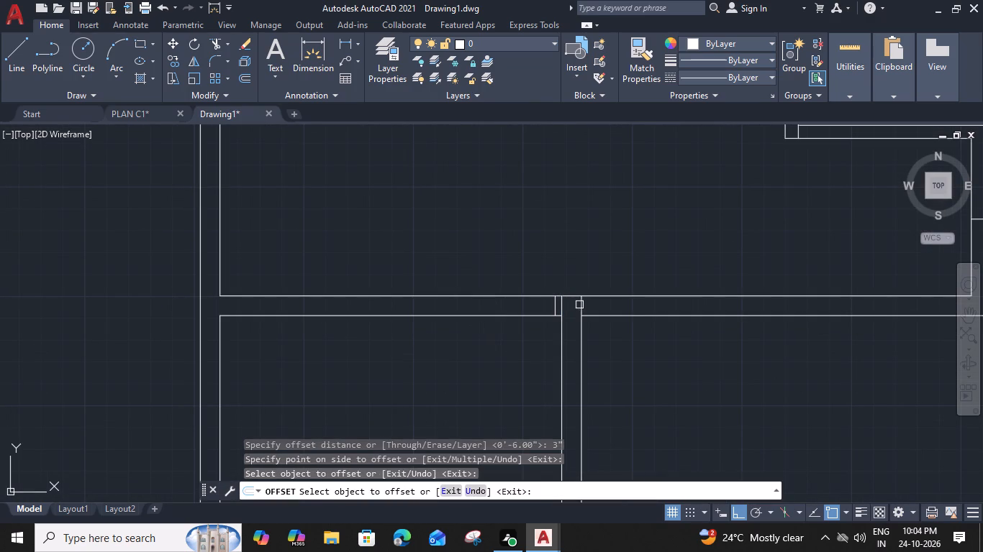
left_click(582, 305)
left_click(628, 305)
Offset the middle right room's closing line 3" to the right and the upper right room's closing line 3" upward.
middle_click_drag(690, 275, 439, 359)
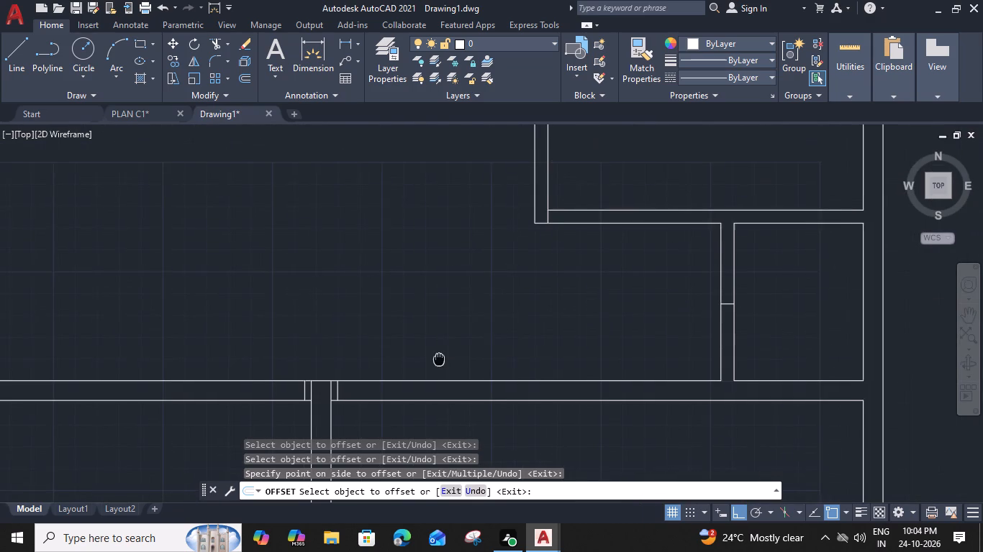
middle_click_drag(439, 359, 438, 359)
left_click(545, 216)
left_click(599, 216)
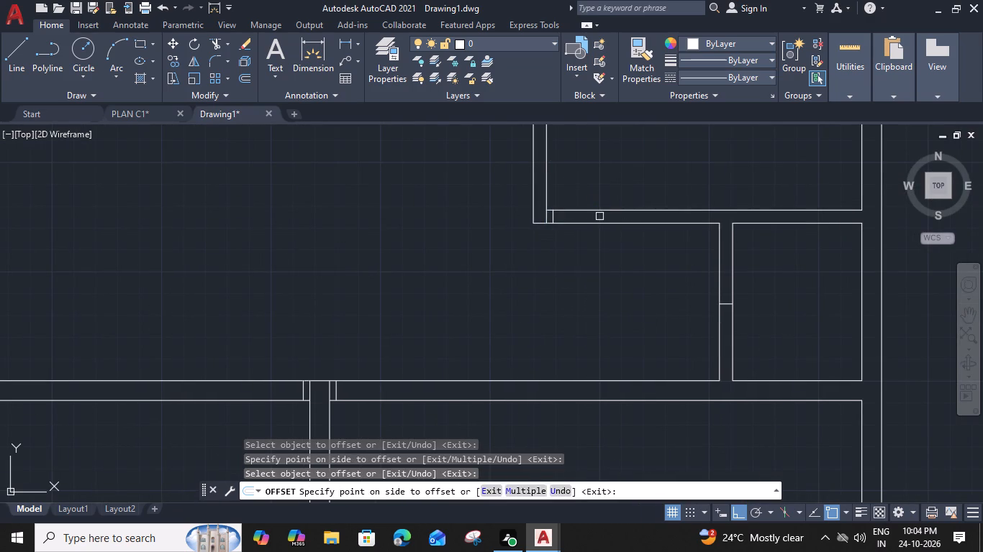
middle_click_drag(567, 192, 523, 503)
scroll(475, 220, "up", 1)
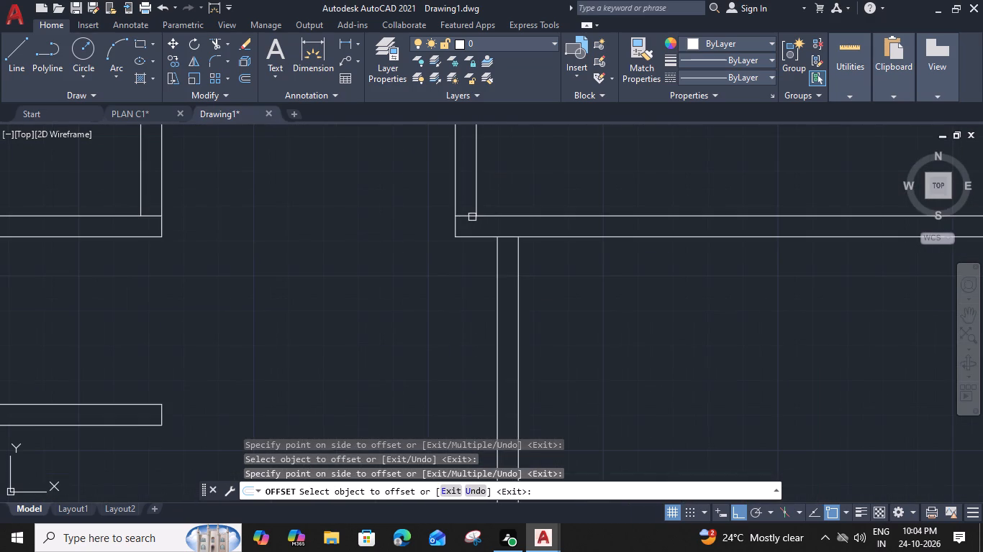
left_click(468, 217)
left_click(465, 182)
Offset the closing lines of the small left rooms' dividing partition and the upper left room's right partition 3" upward.
middle_click_drag(350, 233, 652, 229)
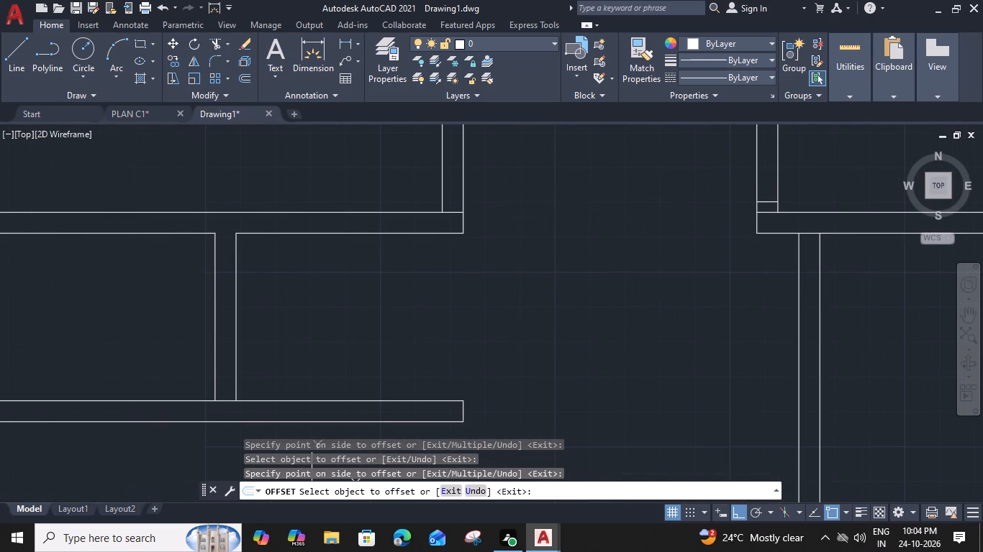
left_click(225, 400)
left_click(230, 350)
middle_click_drag(409, 308, 369, 420)
left_click_drag(412, 326, 415, 316)
left_click(420, 278)
Offset the closing line at the right end of the partition below the upper middle room 3" to the left.
middle_click_drag(559, 244, 511, 444)
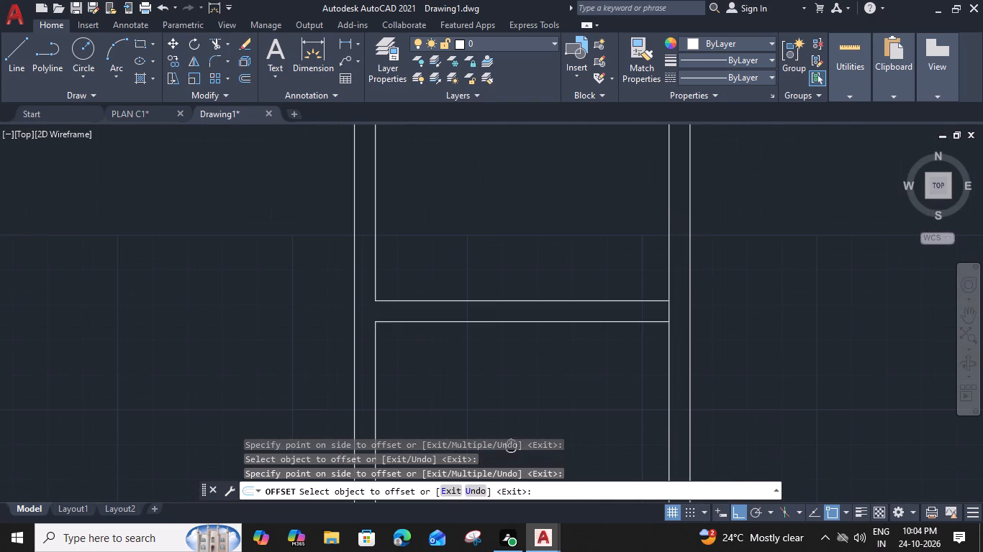
left_click_drag(669, 308, 653, 312)
left_click(580, 325)
key("Escape")
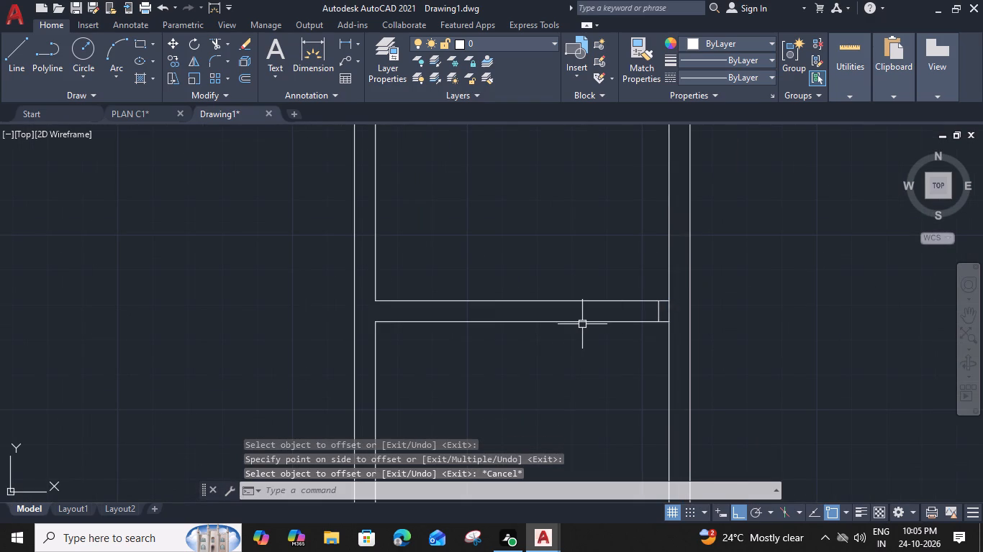
Offset the 3" jamb lines in the upper left and upper right rooms' inner partitions 3' upward.
middle_click_drag(493, 399, 504, 241)
left_click(377, 356)
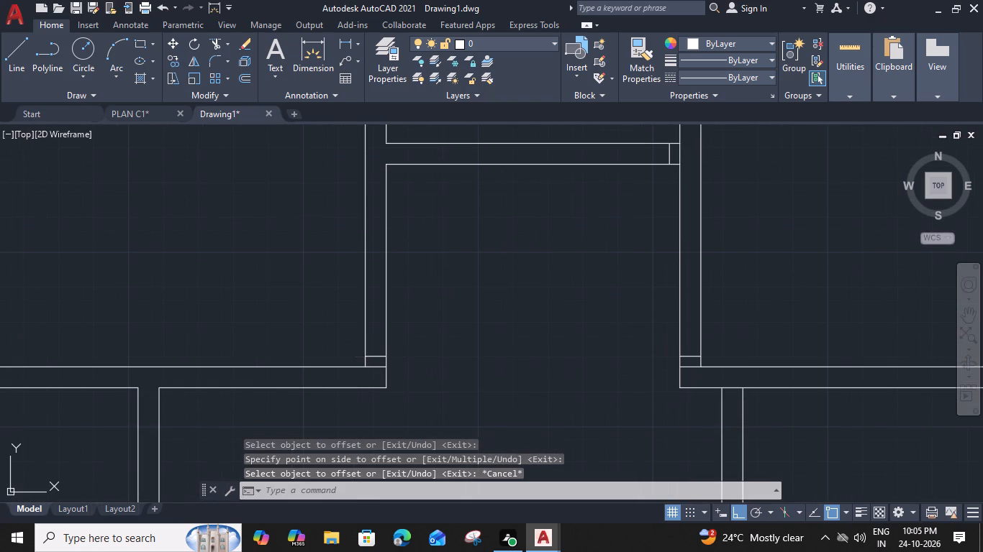
key("o")
key("space")
key("3")
key("apostrophe")
key("space")
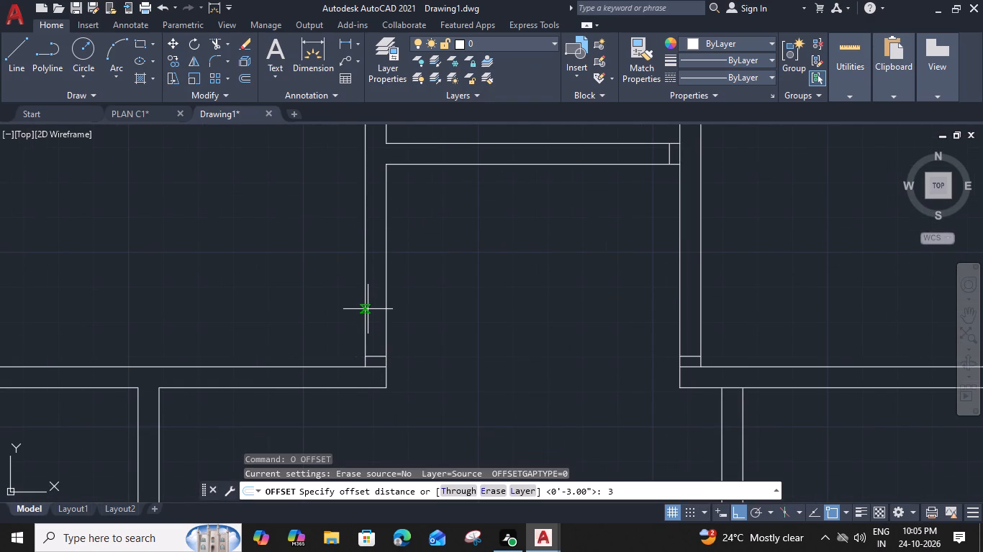
left_click(378, 292)
left_click_drag(686, 355, 686, 348)
left_click(694, 275)
Offset the 3" jamb line in the middle right room's bottom partition 3' to the right.
scroll(607, 293, "down", 2)
middle_click_drag(533, 383, 496, 241)
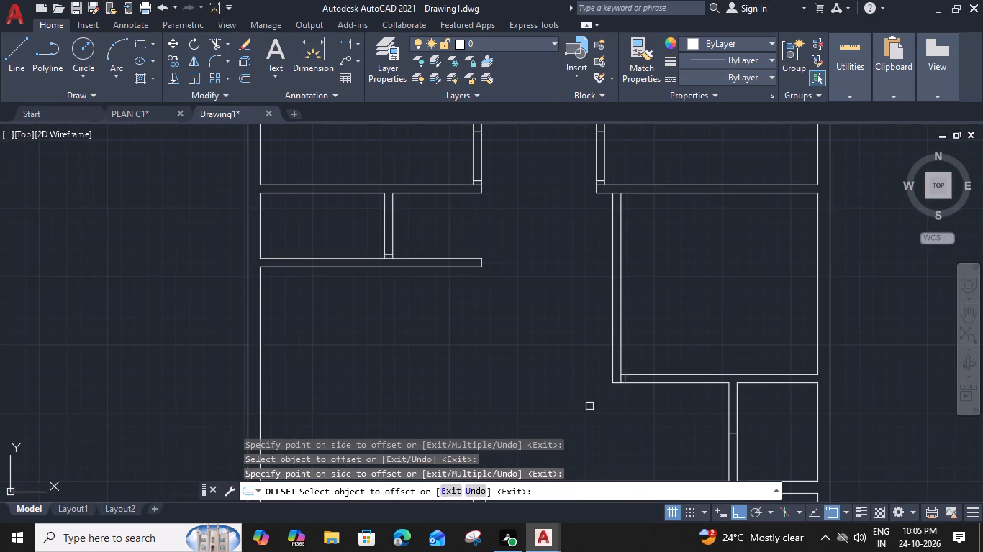
scroll(617, 382, "up", 2)
left_click_drag(637, 377, 648, 378)
left_click(719, 374)
Offset the jamb line left of the lower wall junction 3' to the left.
scroll(719, 374, "down", 2)
middle_click_drag(678, 419, 628, 250)
scroll(482, 313, "up", 2)
left_click(481, 313)
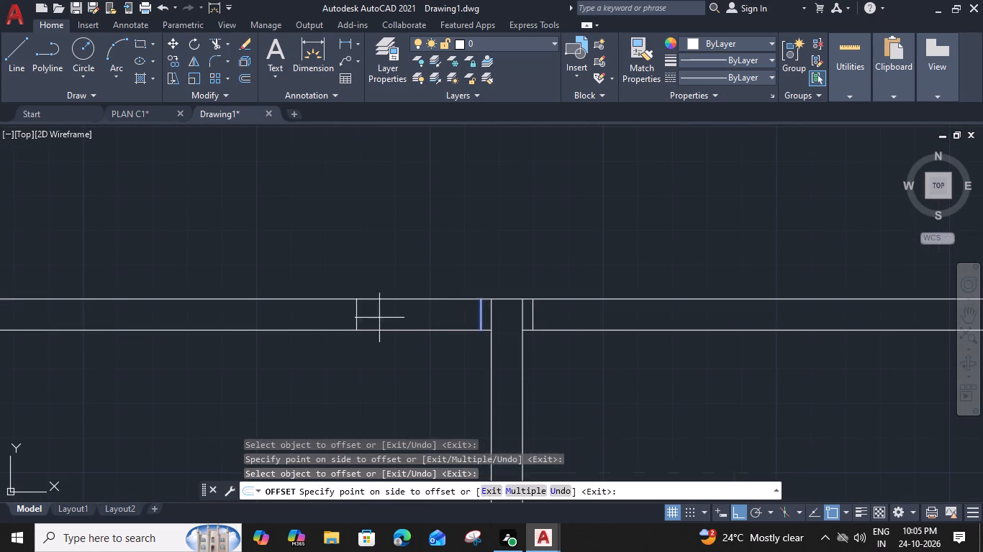
left_click(371, 318)
key("Escape")
Offset the jamb line right of the lower wall junction 4' to the right.
left_click(532, 320)
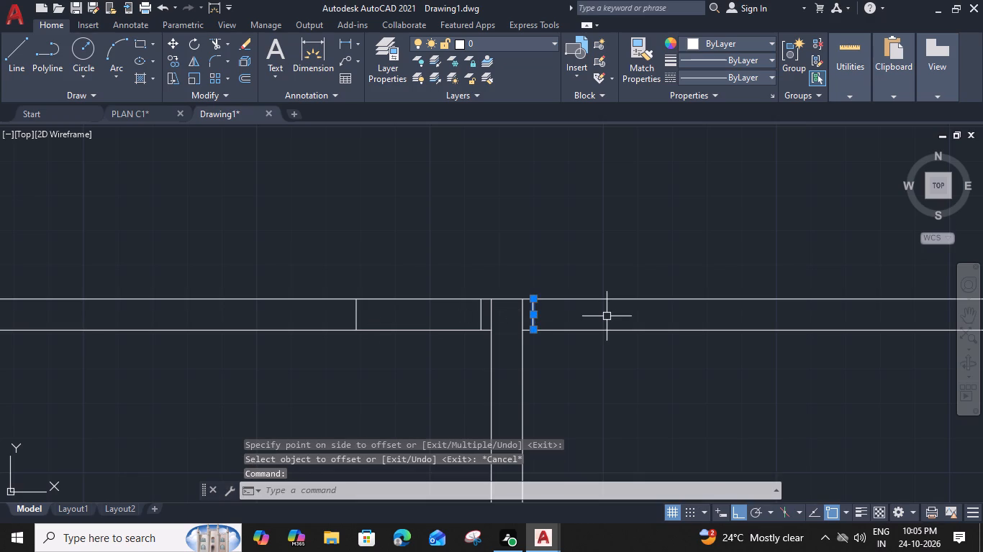
type("O 4'")
key("space")
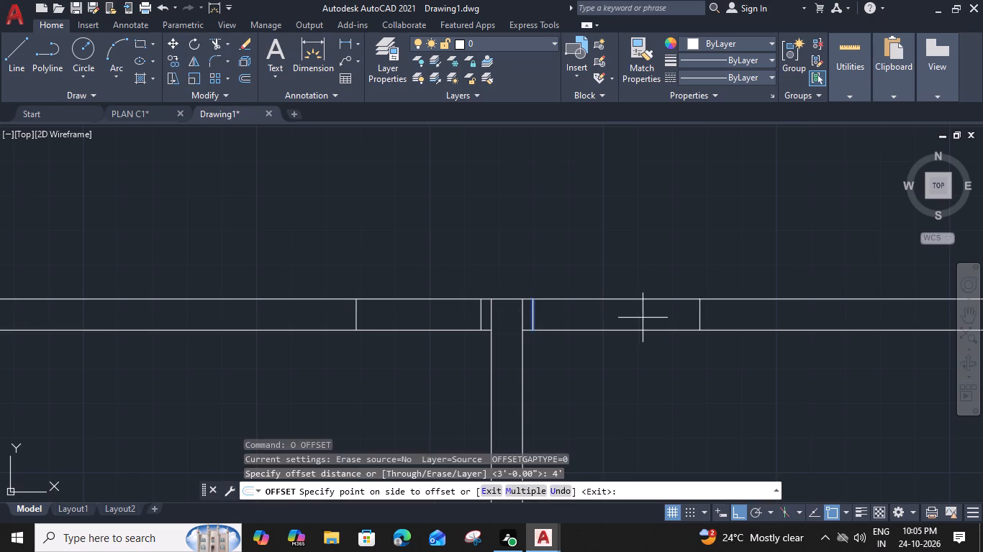
left_click(663, 318)
key("Escape")
Offset the midpoint line in the small lower right room's left partition 1'3" both upward and downward.
scroll(665, 305, "down", 3)
middle_click_drag(725, 269, 507, 310)
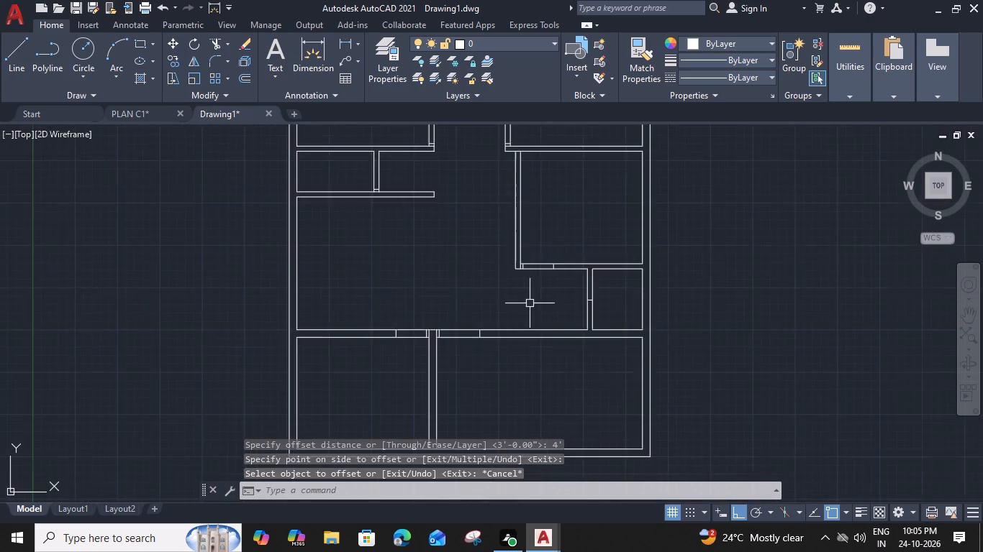
scroll(602, 304, "up", 2)
left_click(571, 293)
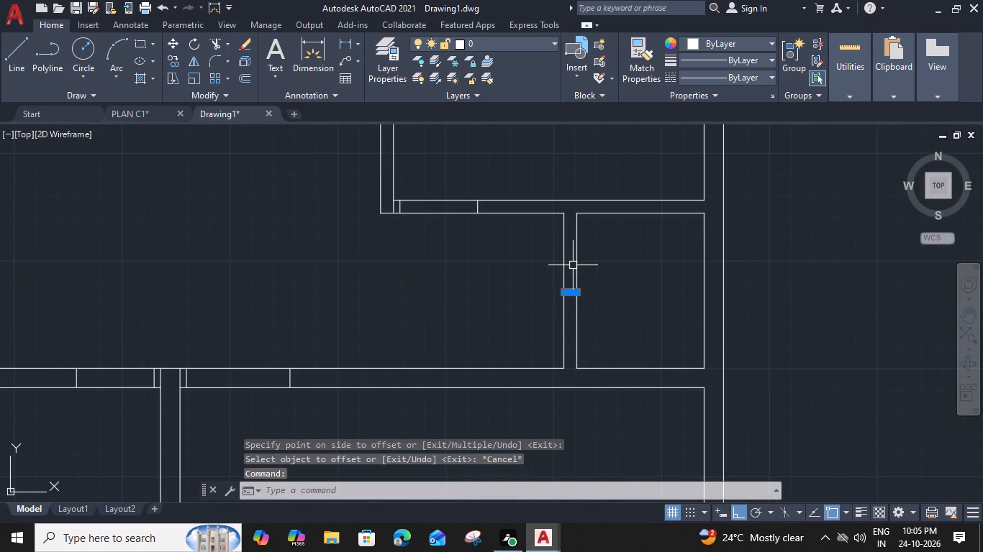
key("o")
key("space")
key("1")
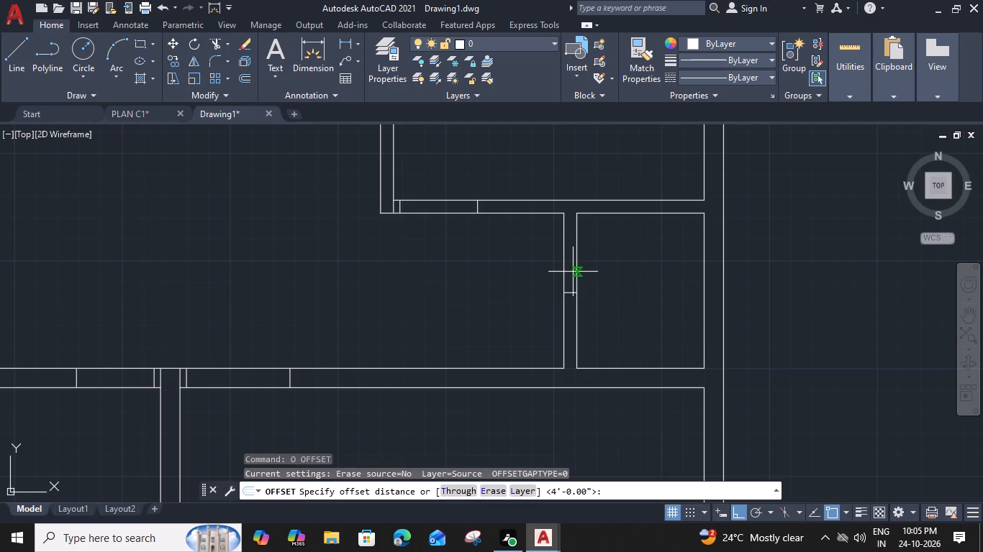
key("apostrophe")
type("3\"")
key("Return")
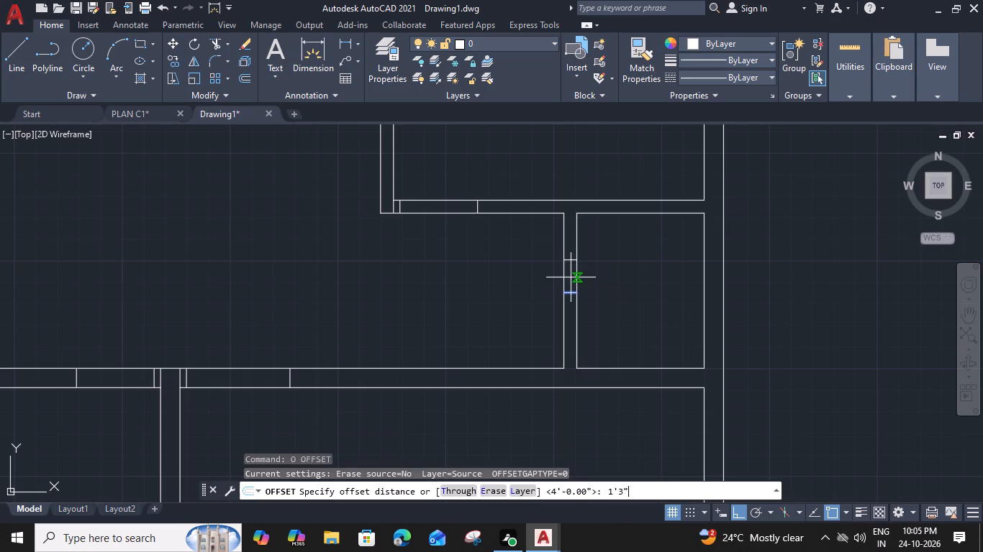
left_click(570, 267)
left_click(569, 296)
left_click(563, 346)
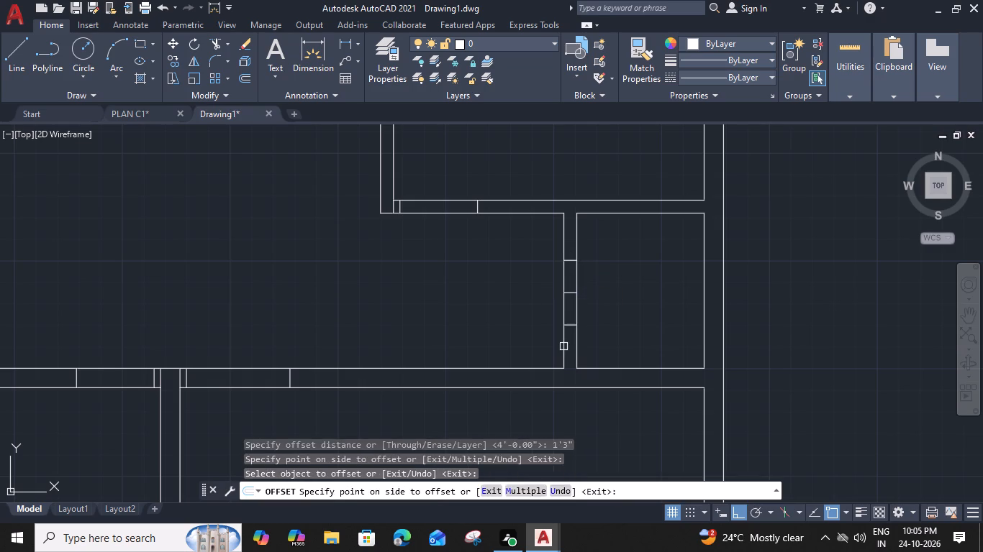
key("Escape")
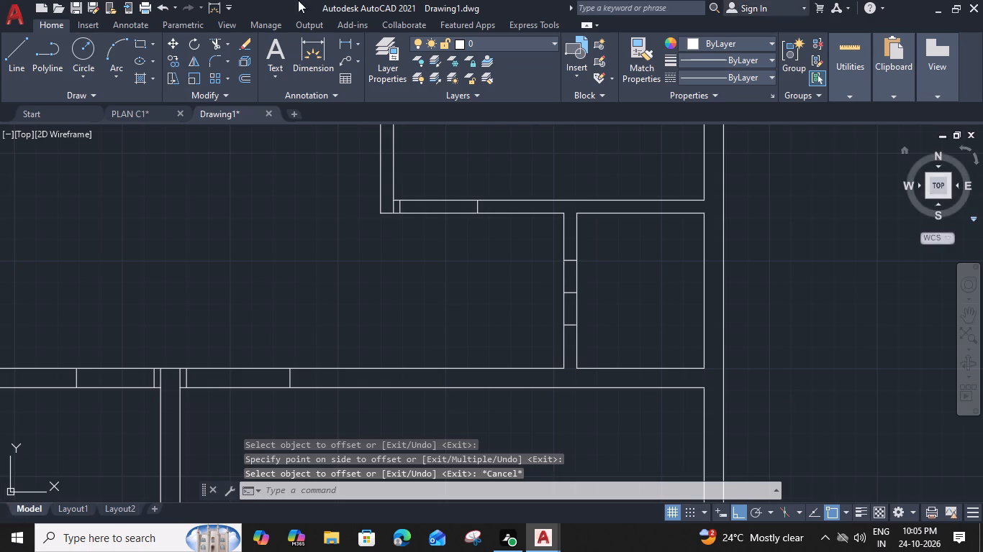
Offset the jamb line in the partition between the two small left rooms 2'6" upward.
scroll(158, 295, "down", 2)
middle_click_drag(183, 284, 401, 371)
scroll(331, 276, "up", 2)
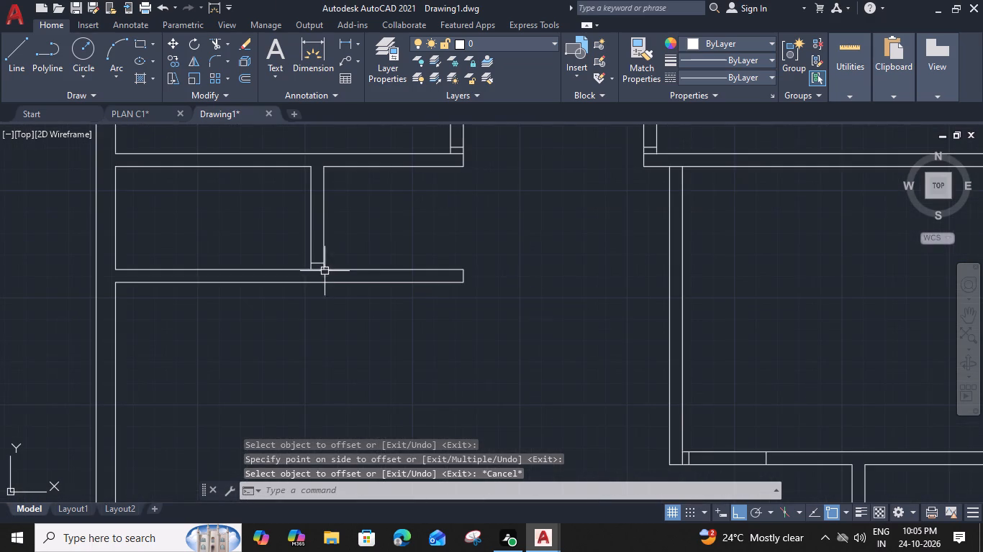
left_click(317, 262)
type("O")
key("space")
key("2")
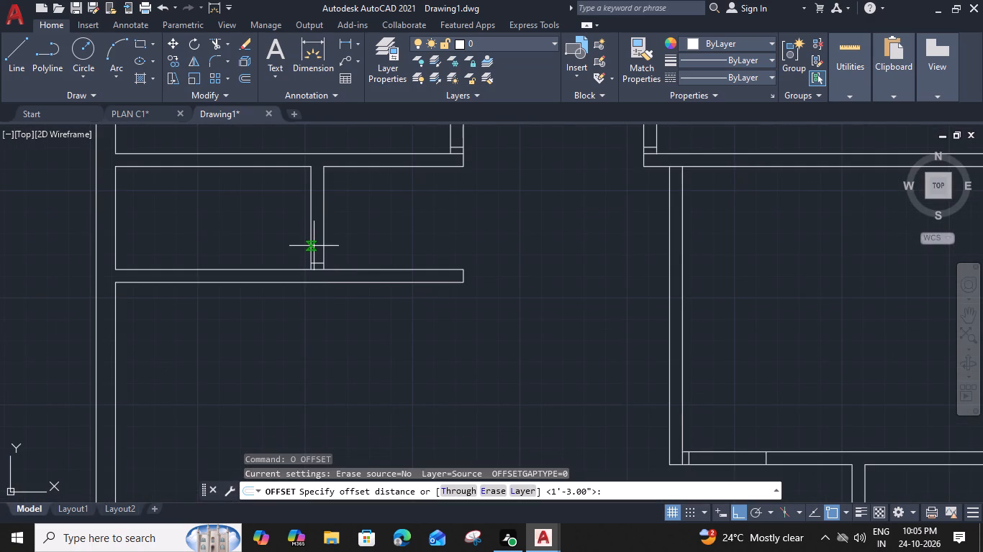
type("'5")
key("BackSpace")
type("6\"")
key("Return")
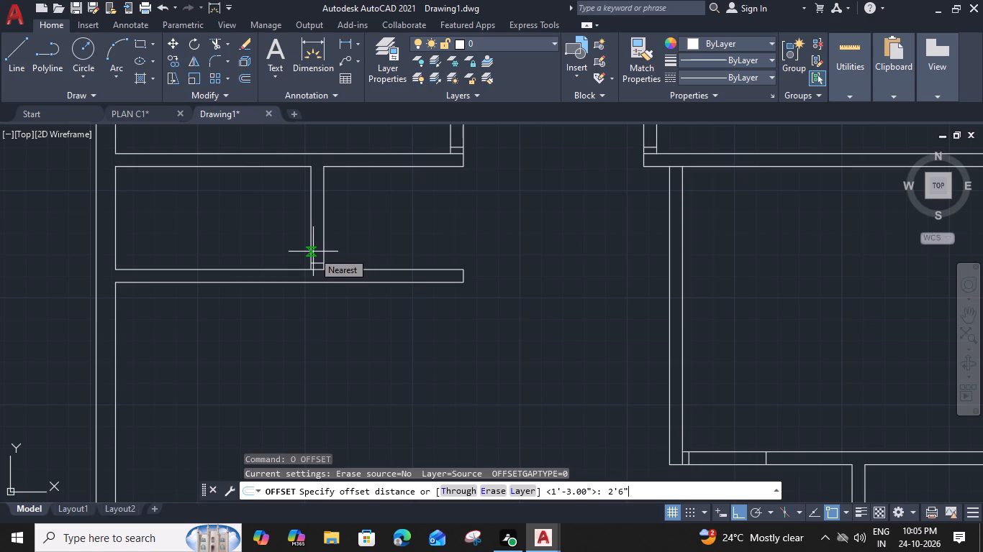
left_click(322, 231)
Offset the jamb line in the partition below the upper middle room 2'6" to the left.
middle_click_drag(407, 213, 355, 443)
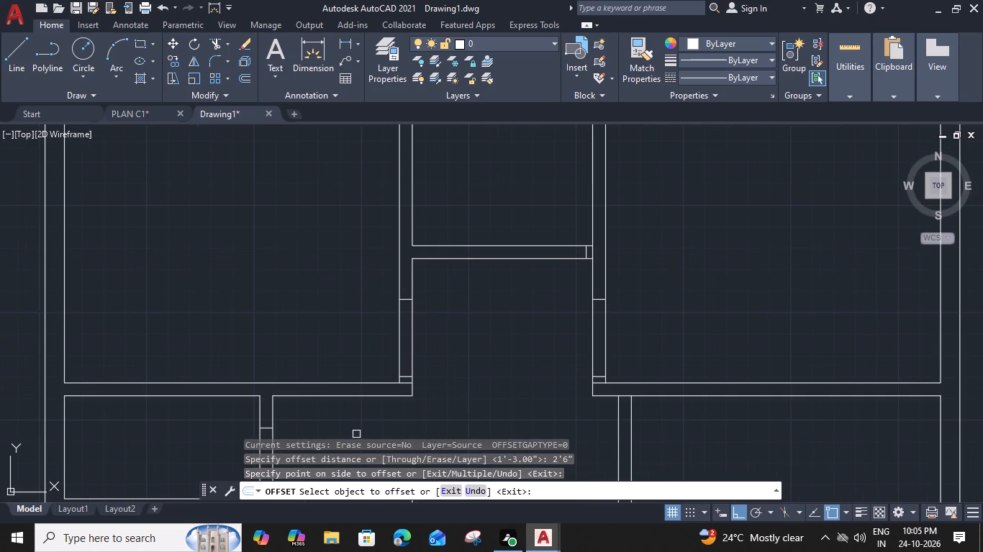
scroll(584, 259, "up", 1)
left_click(587, 247)
left_click(494, 251)
key("Escape")
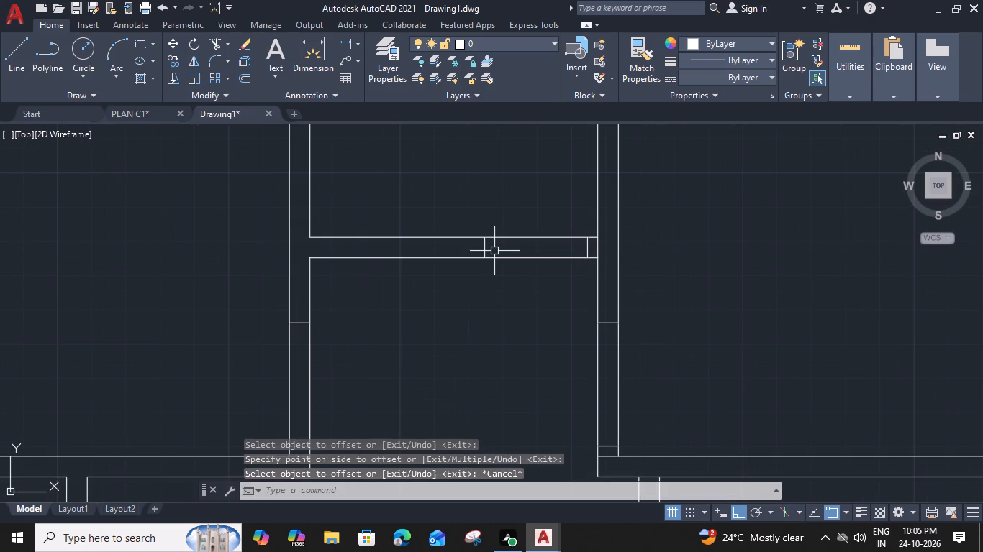
Trim the junction lines and cut door openings in the upper right room's left partition and the partition below the upper middle room.
type("TR")
key("space")
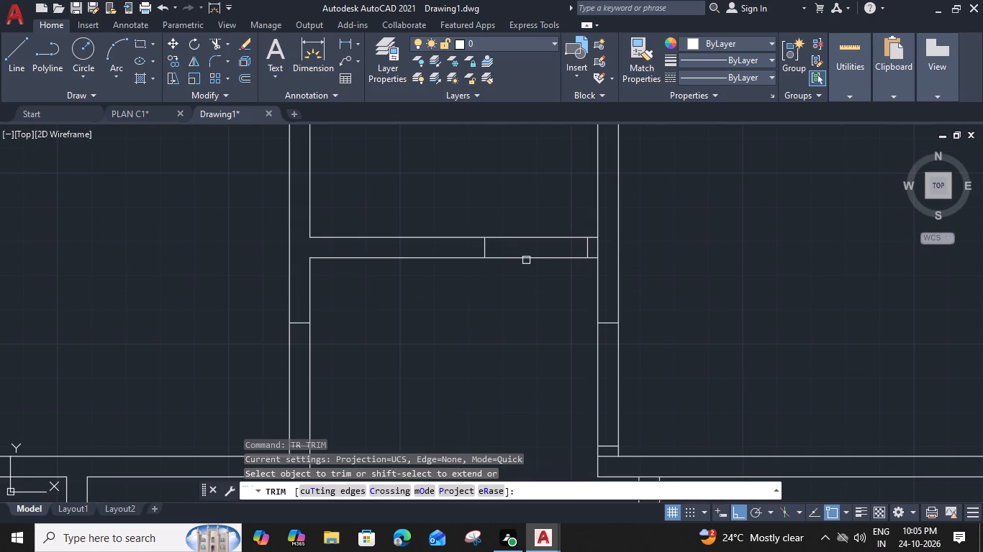
left_click(599, 244)
left_click(607, 457)
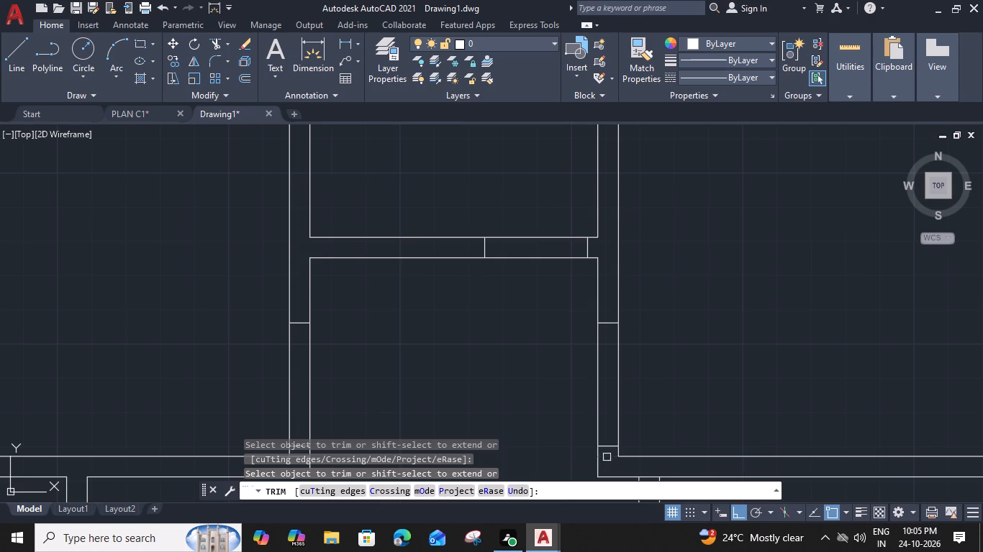
left_click_drag(641, 385, 628, 385)
left_click(553, 393)
left_click(550, 203)
left_click(549, 351)
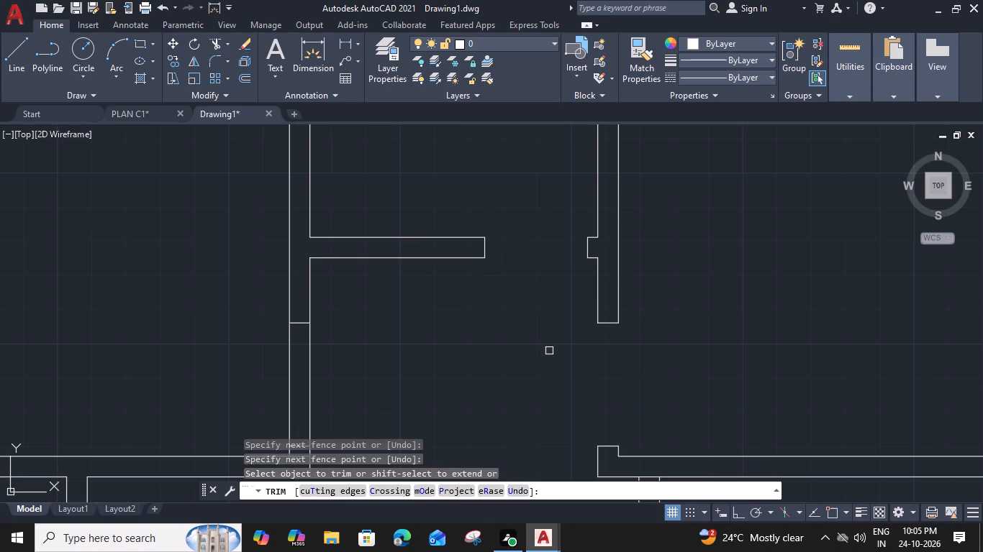
Trim the junction line and cut the door opening in the upper left room's right partition.
middle_click_drag(552, 304, 571, 154)
left_click(314, 307)
left_click_drag(395, 215, 371, 221)
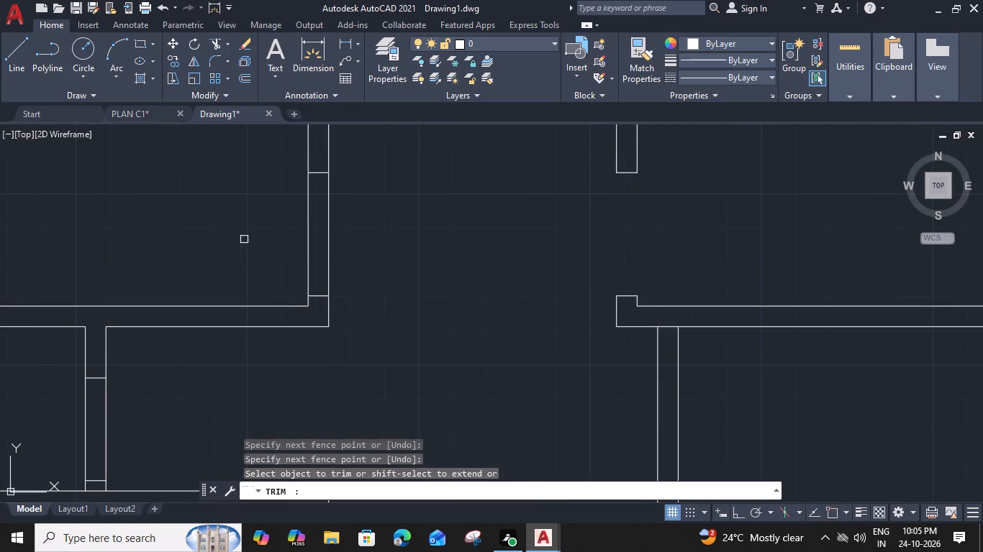
left_click(244, 239)
left_click(385, 226)
Trim the wall line crossing the top end of the middle right room's left partition.
middle_click_drag(495, 374, 447, 208)
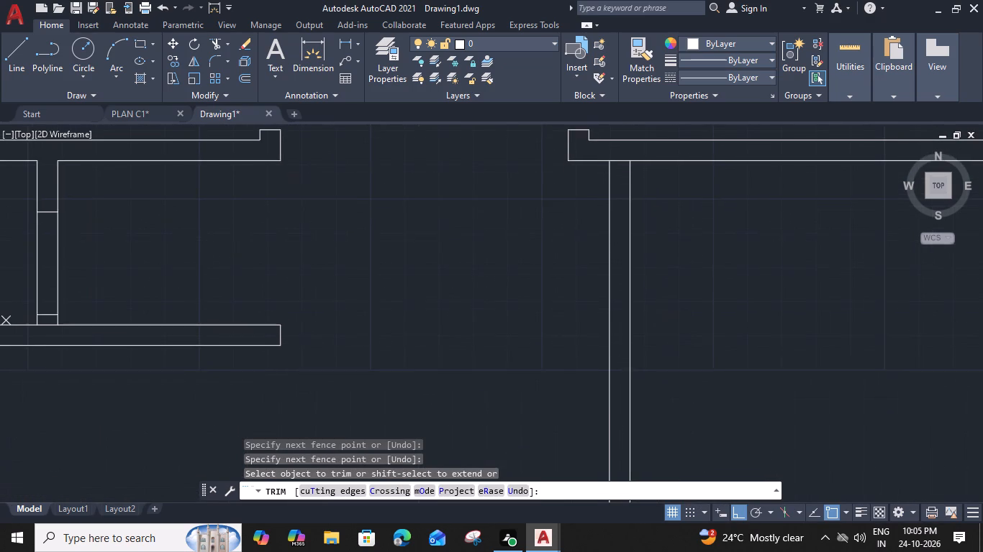
scroll(447, 208, "down", 1)
scroll(532, 181, "up", 1)
left_click(564, 176)
scroll(566, 176, "down", 3)
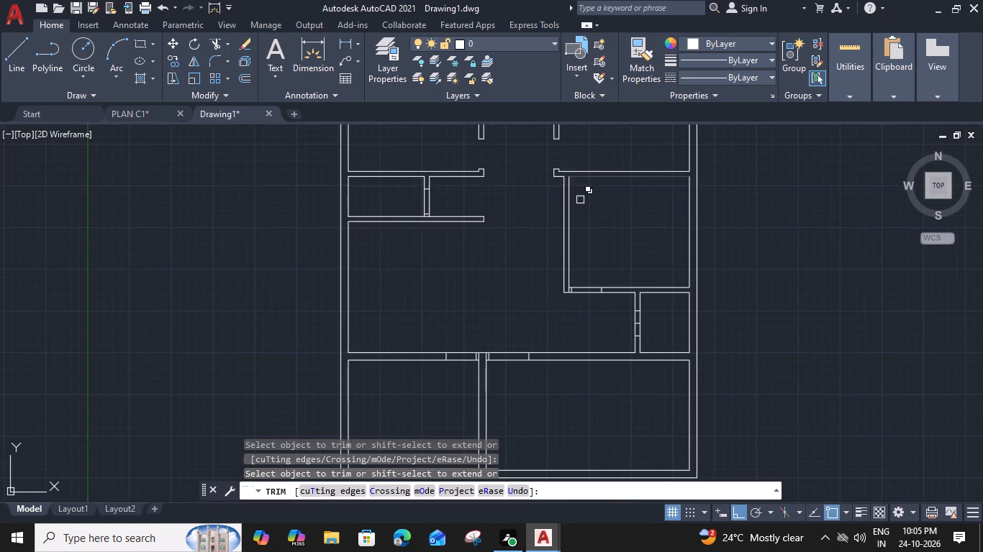
Trim the junction line and cut the door opening in the partition below the middle right room.
scroll(584, 308, "up", 4)
left_click(497, 197)
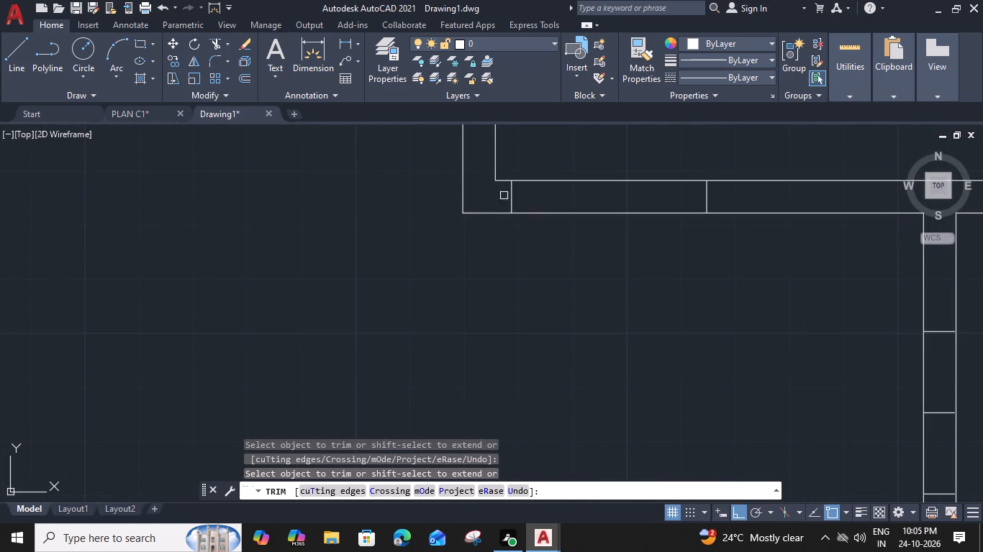
left_click_drag(623, 170, 607, 275)
Cut the door opening in the left partition of the small room below the middle right room.
middle_click_drag(684, 355, 429, 217)
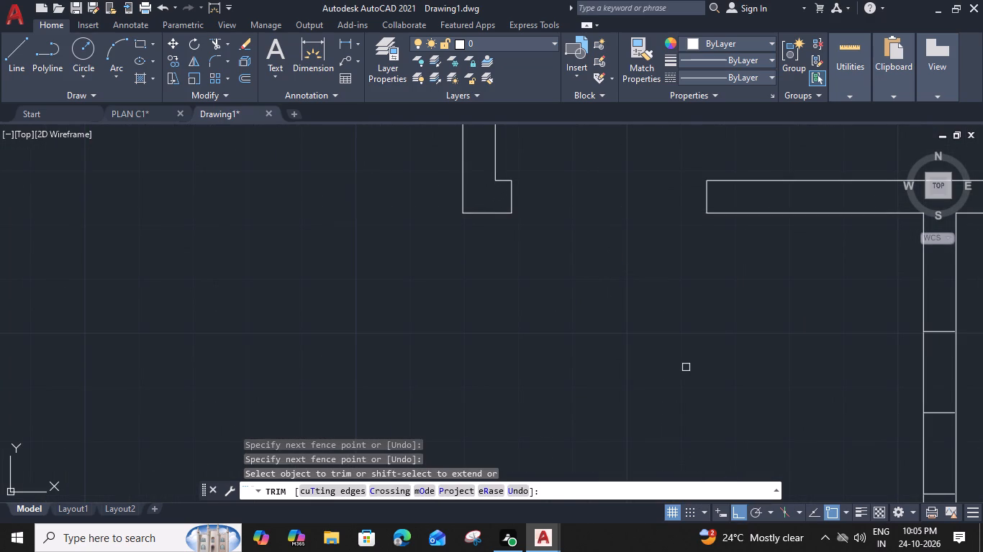
left_click(682, 277)
left_click_drag(740, 262, 479, 294)
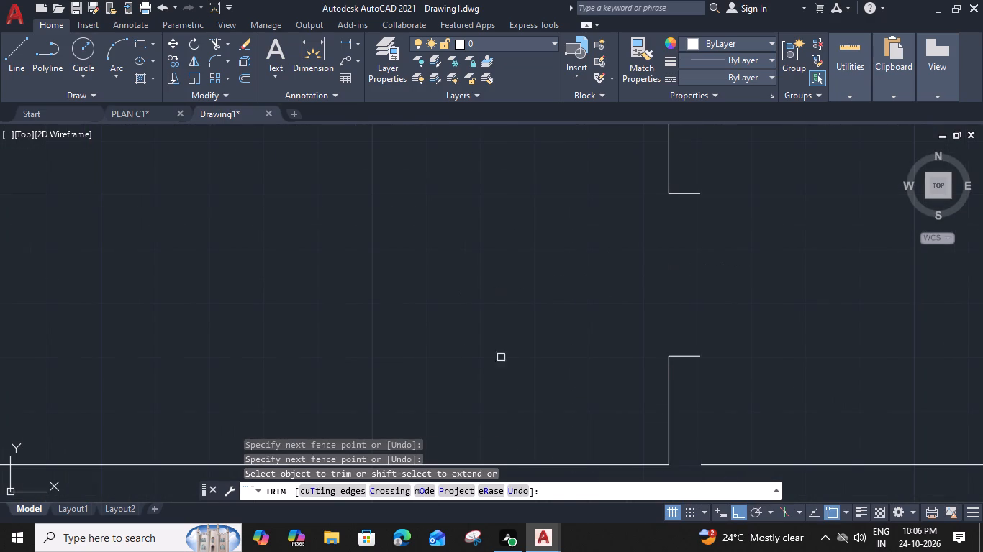
key("ctrl+z")
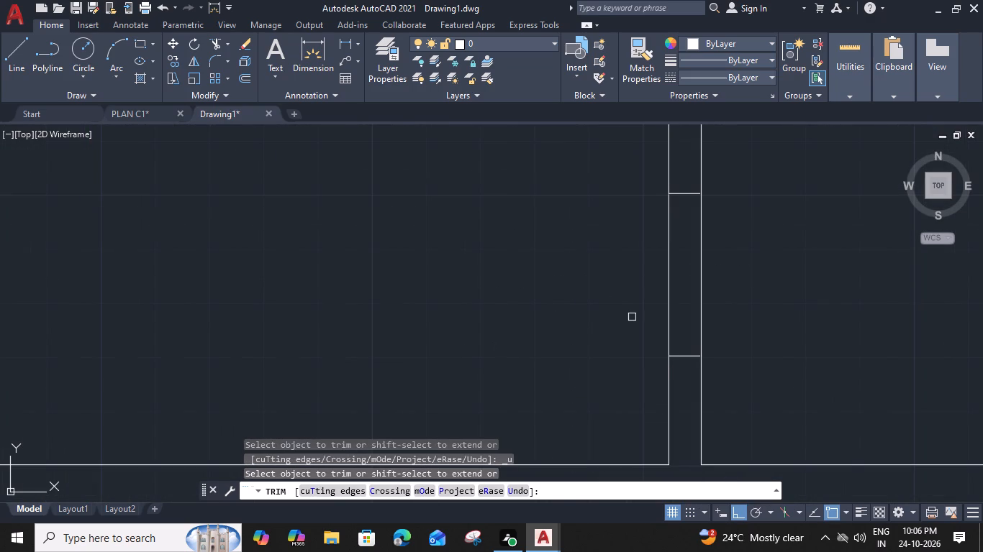
left_click(687, 357, "shift")
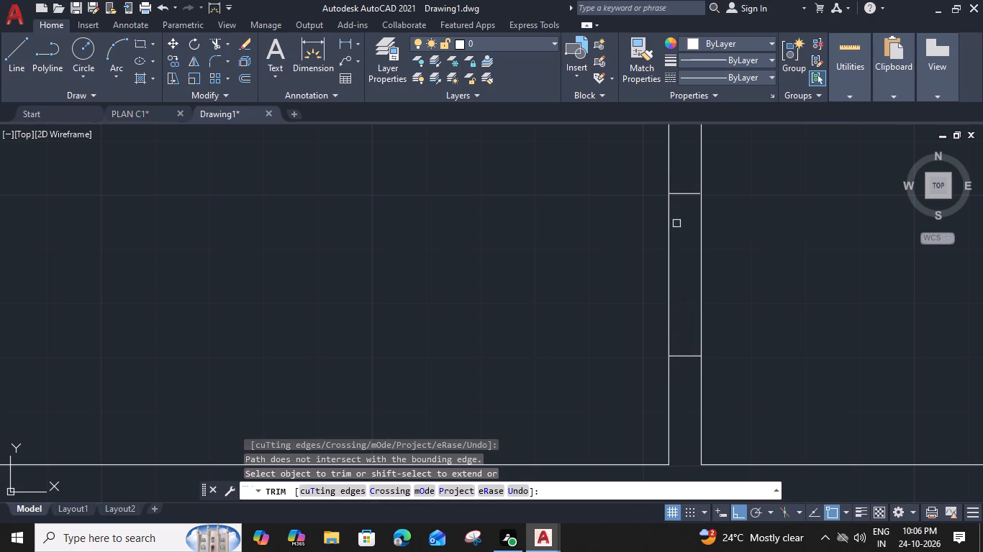
left_click(687, 196, "shift")
left_click_drag(751, 254, 743, 256)
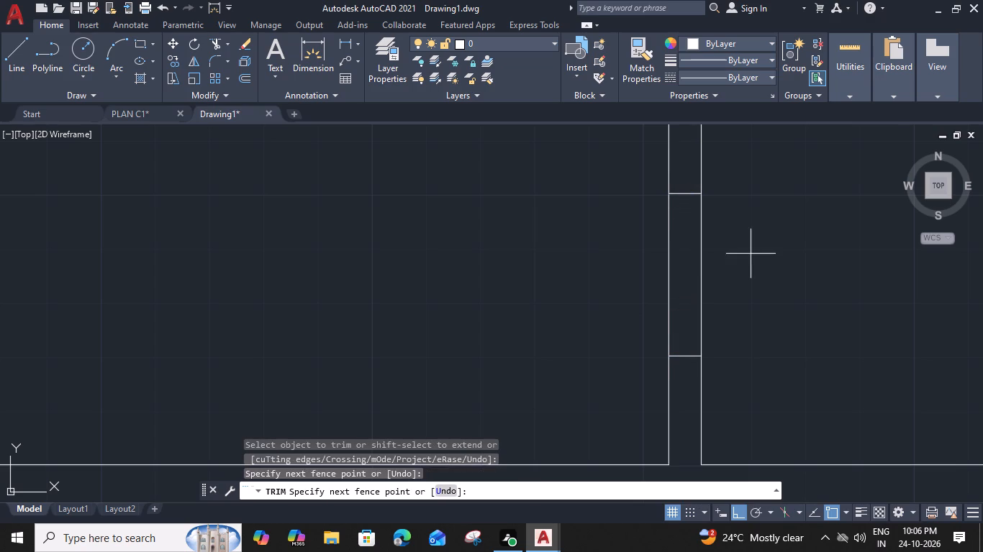
left_click(654, 290)
Trim the junction lines and cut door openings on both sides of the lower dividing wall in the main wall below the hall.
scroll(458, 336, "down", 2)
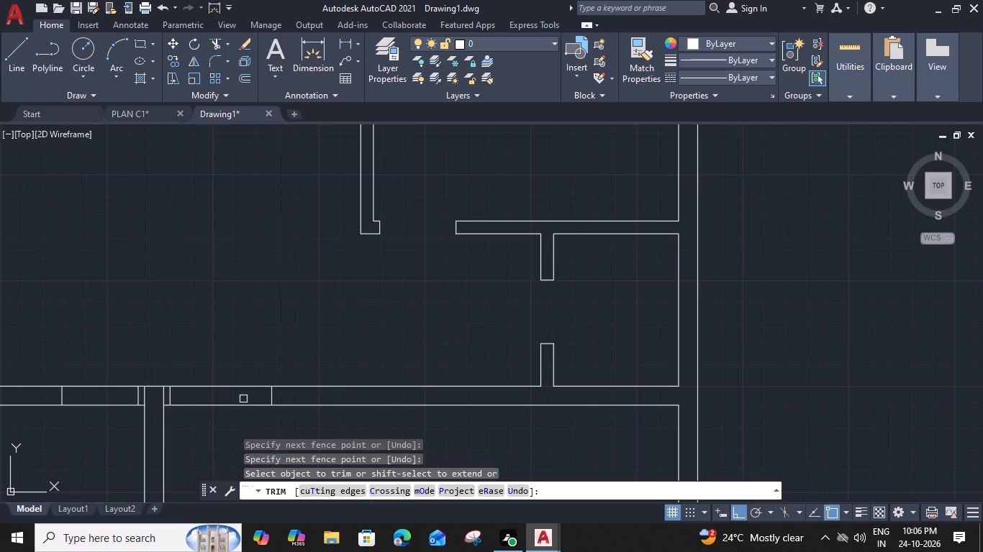
left_click_drag(218, 364, 217, 378)
left_click(207, 436)
middle_click_drag(212, 419, 493, 368)
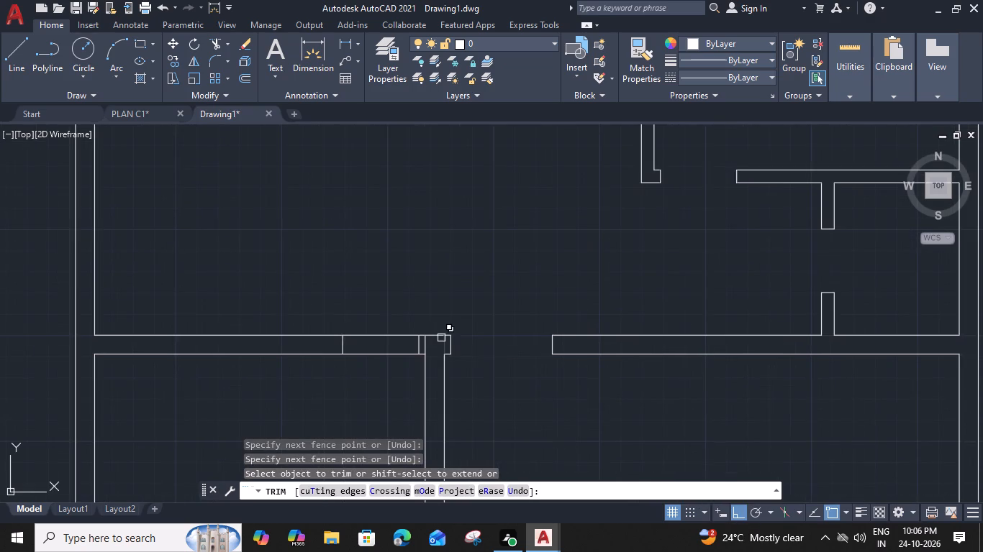
scroll(441, 341, "up", 2)
left_click(444, 349)
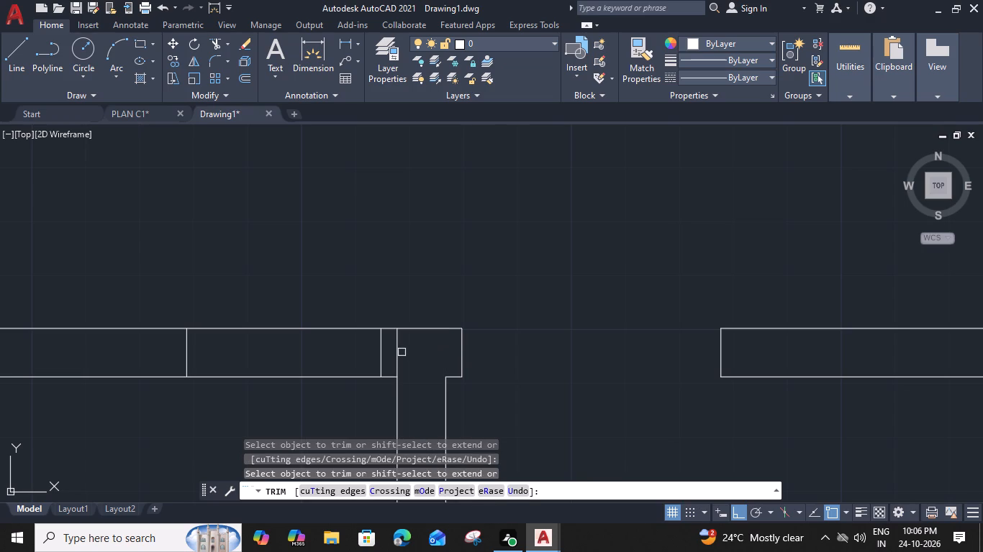
left_click(399, 351)
left_click_drag(281, 300, 272, 405)
Trim the junction line and cut the door opening in the short partition below the upper left room.
scroll(267, 380, "down", 3)
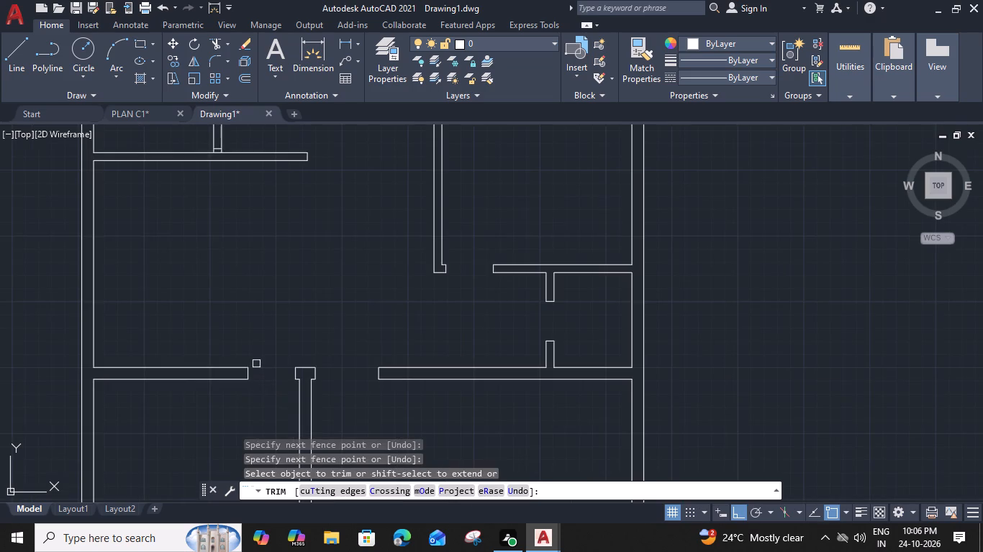
middle_click_drag(258, 363, 605, 359)
middle_click_drag(592, 247, 480, 471)
scroll(448, 379, "up", 2)
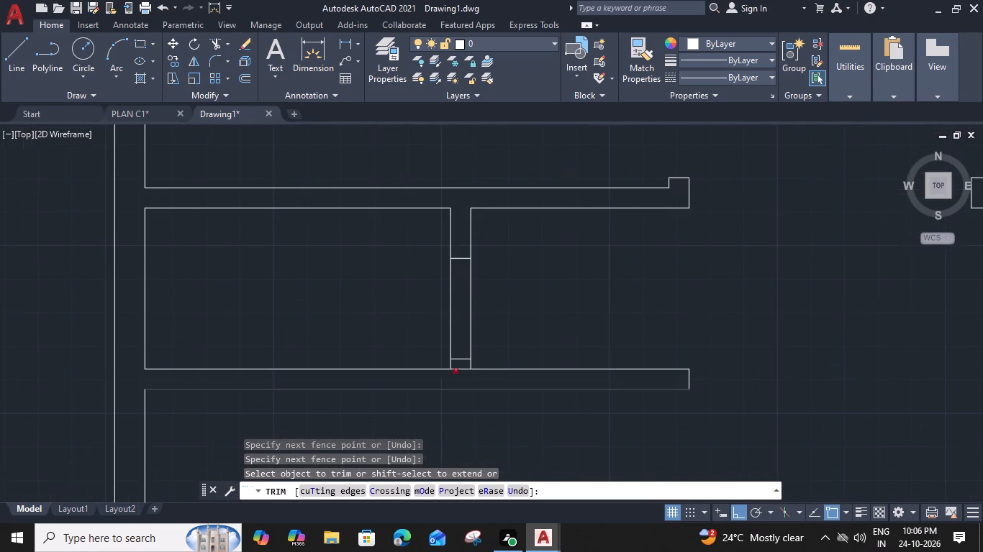
left_click(463, 367)
left_click_drag(404, 312, 629, 296)
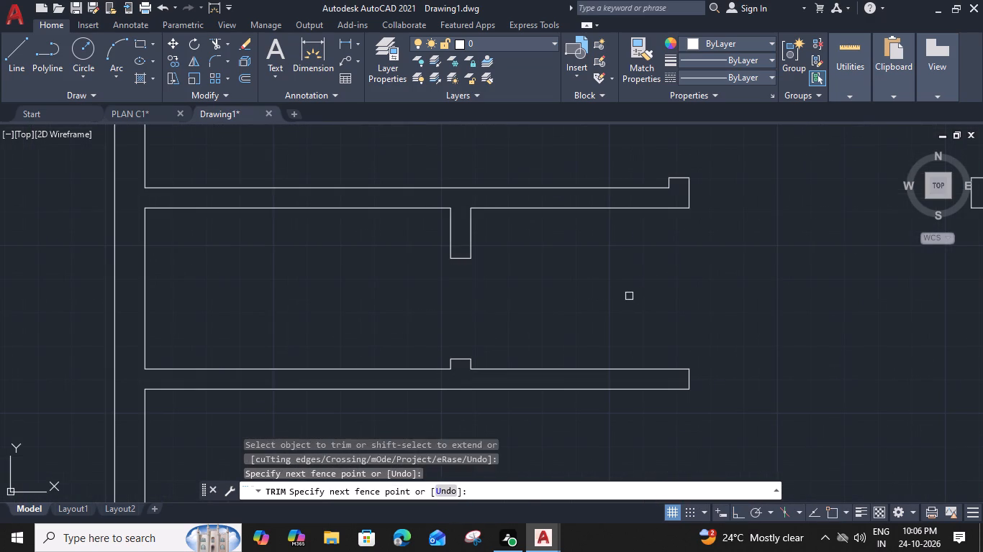
key("Escape")
Add a two-line multiline text label, BEDROOM and 13'-0"X11'-0", with 8" text height in the upper left room.
scroll(629, 285, "down", 3)
middle_click_drag(670, 307, 645, 312)
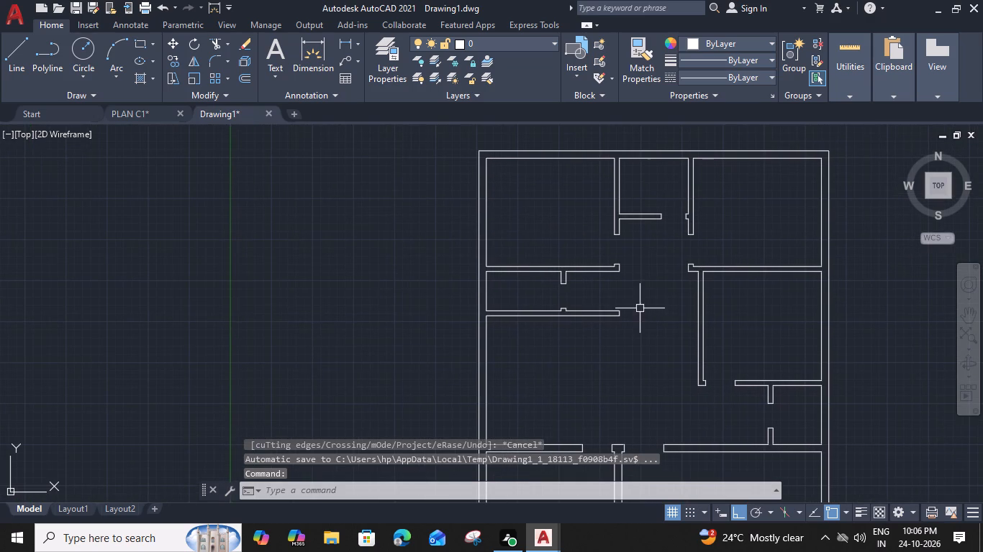
key("m")
type("T")
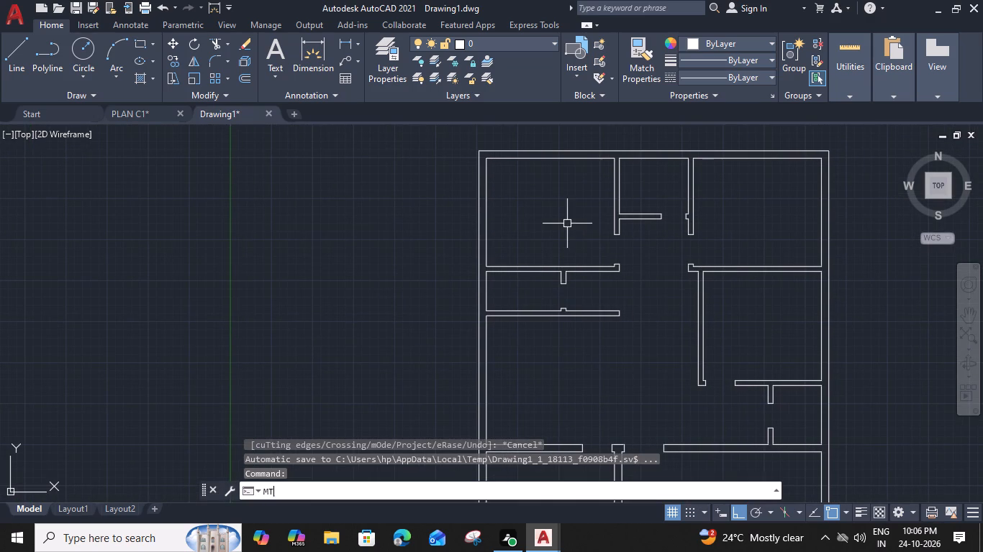
key("space")
scroll(535, 218, "up", 1)
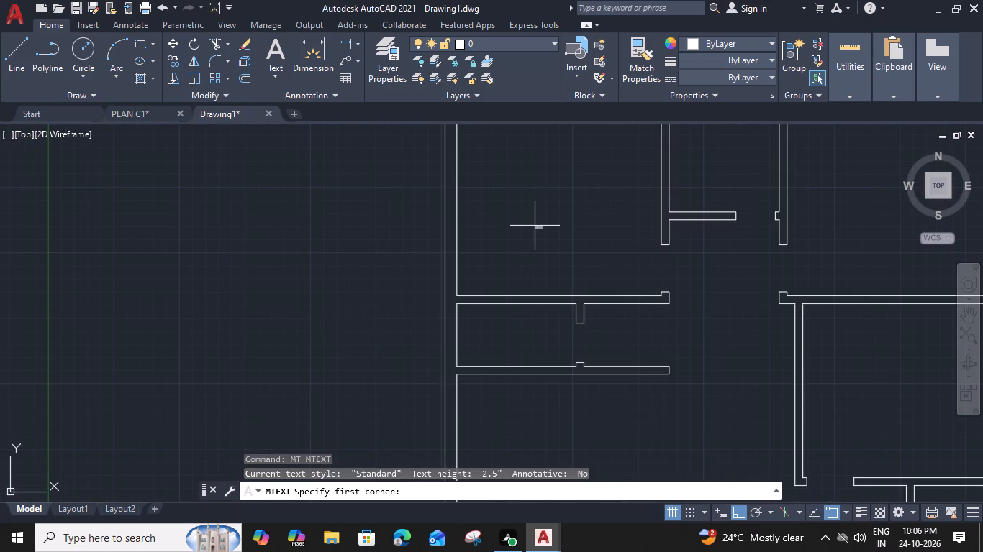
left_click(502, 225)
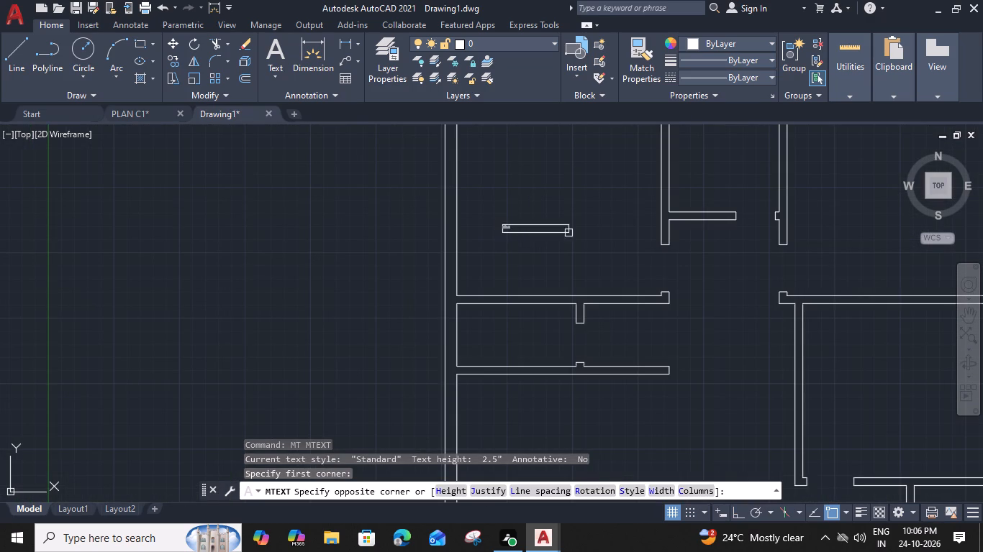
left_click(591, 239)
left_click_drag(156, 62, 108, 67)
key("8")
key("shift+quotedbl")
key("Return")
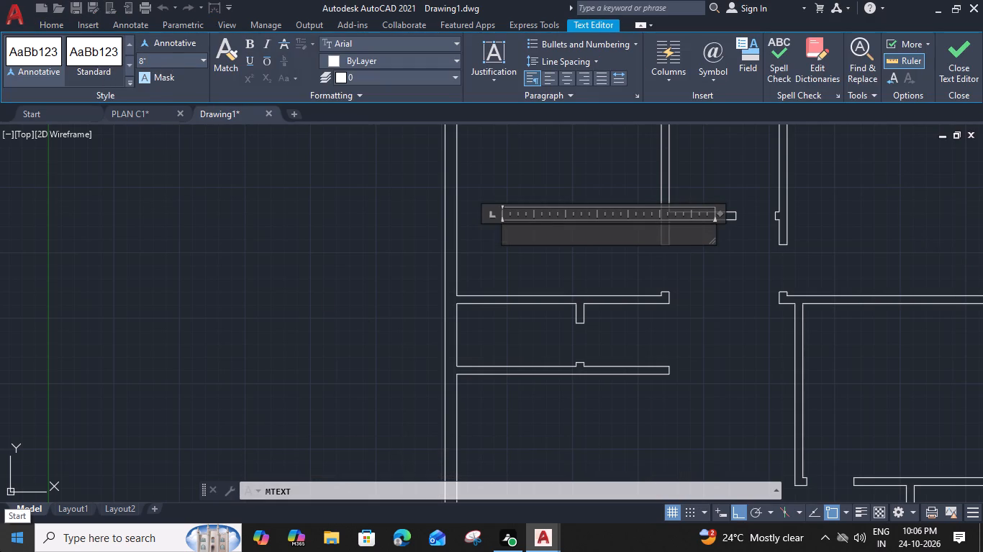
key("b")
key("e")
key("d")
type("ROOM")
key("Return")
type("13'")
key("BackSpace")
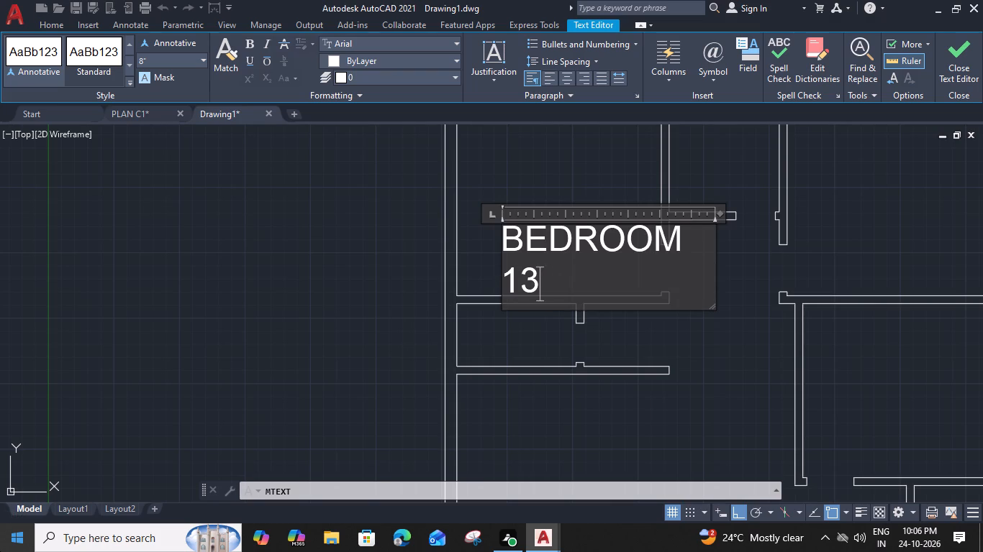
key("0")
key("BackSpace")
type("-0\"")
key("shift+Return")
key("BackSpace")
key("BackSpace")
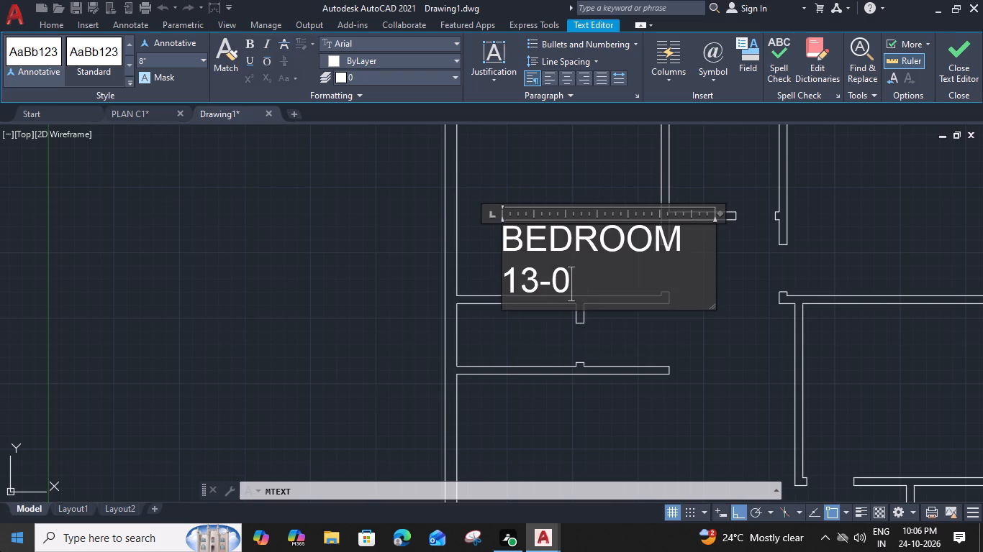
key("BackSpace")
key("BackSpace")
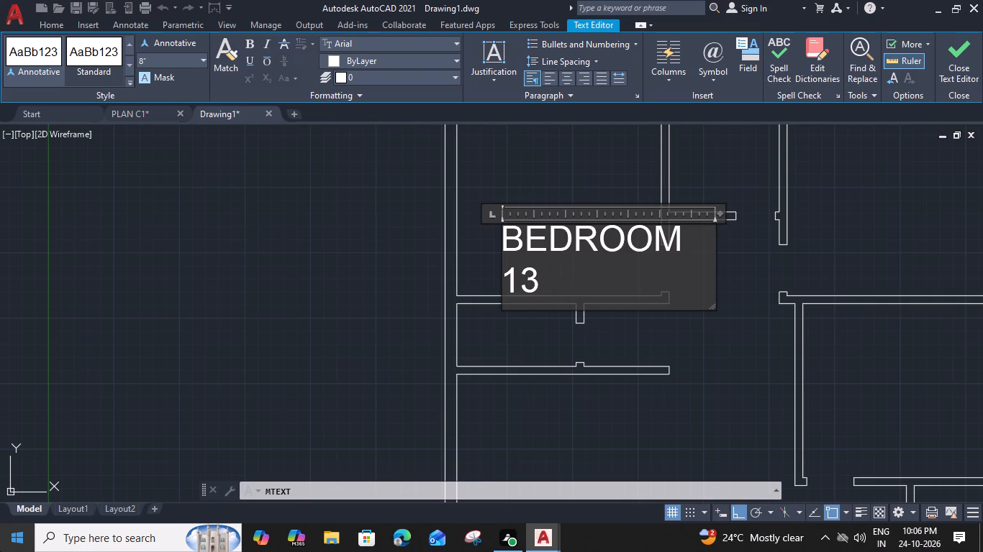
key("comma")
key("BackSpace")
type("'-0\"X")
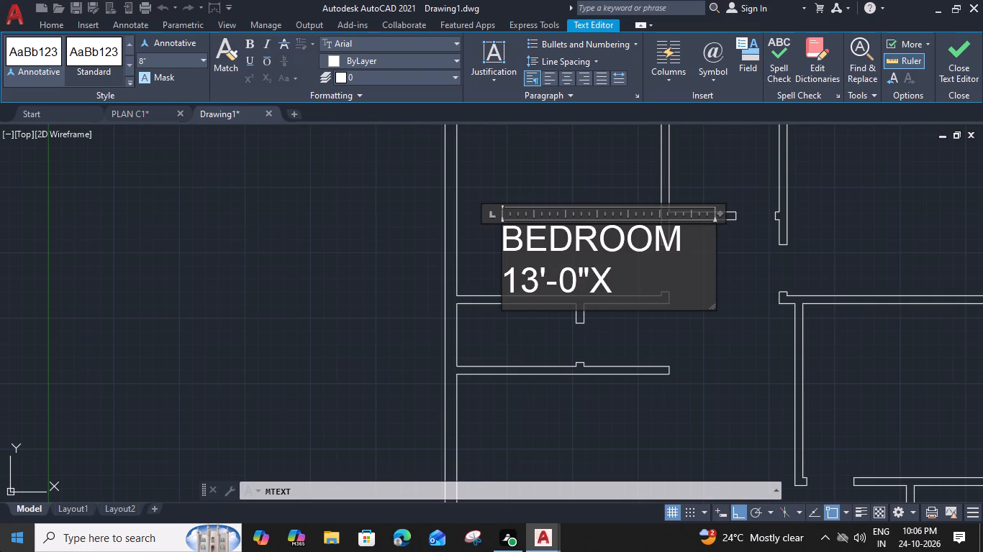
type("11")
key("apostrophe")
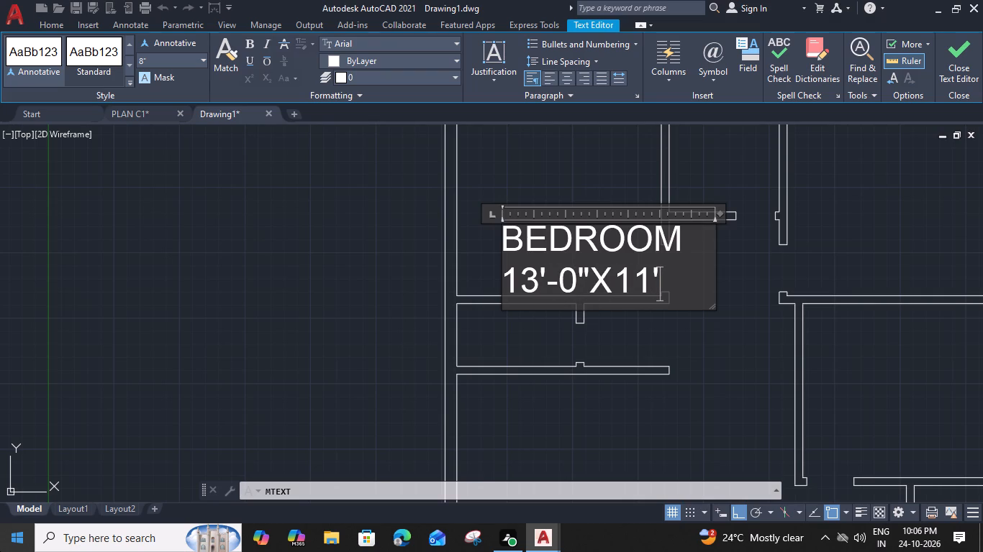
type("-0\"")
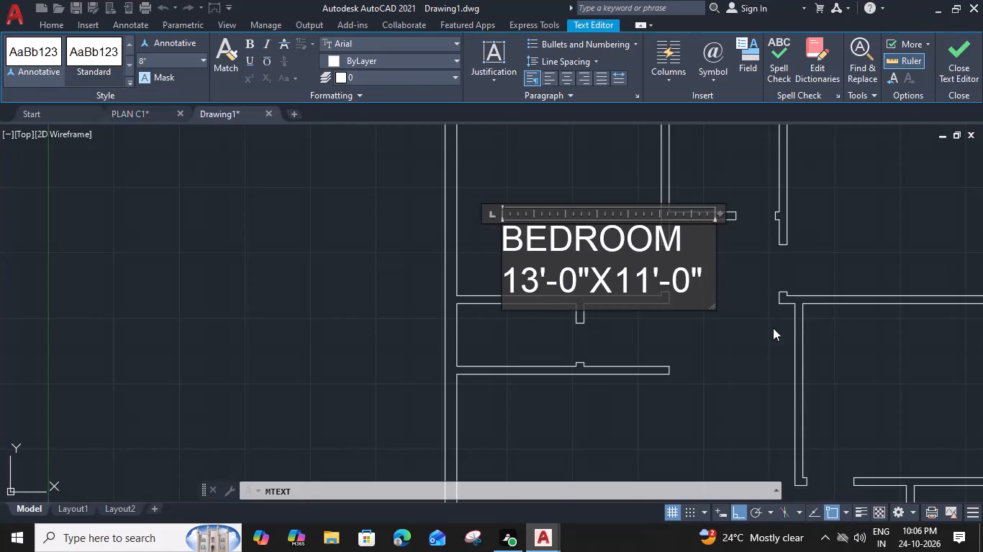
left_click(746, 327)
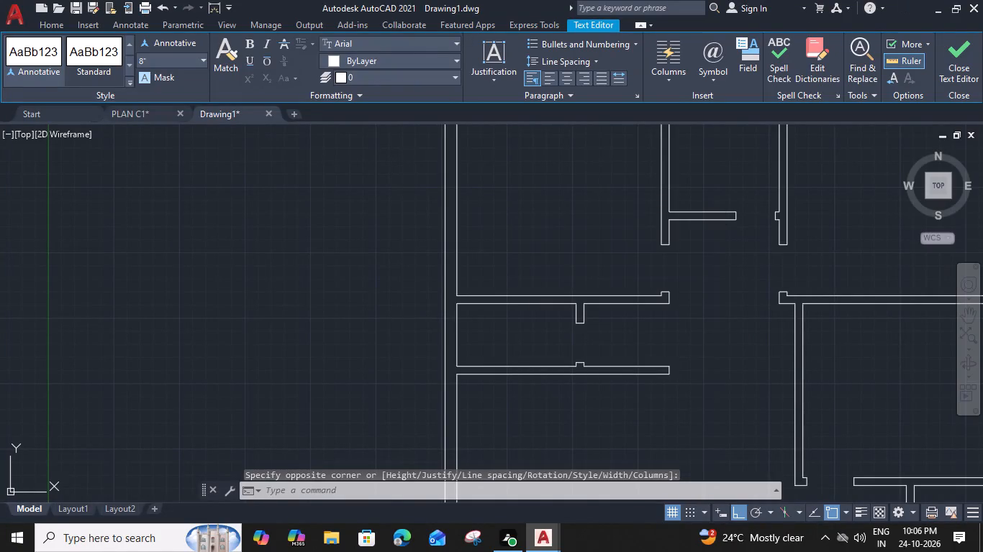
Copy the upper left room's bedroom label straight across into the upper right room.
middle_click_drag(609, 261, 540, 285)
left_click(507, 267)
type("CO")
key("space")
left_click(518, 279)
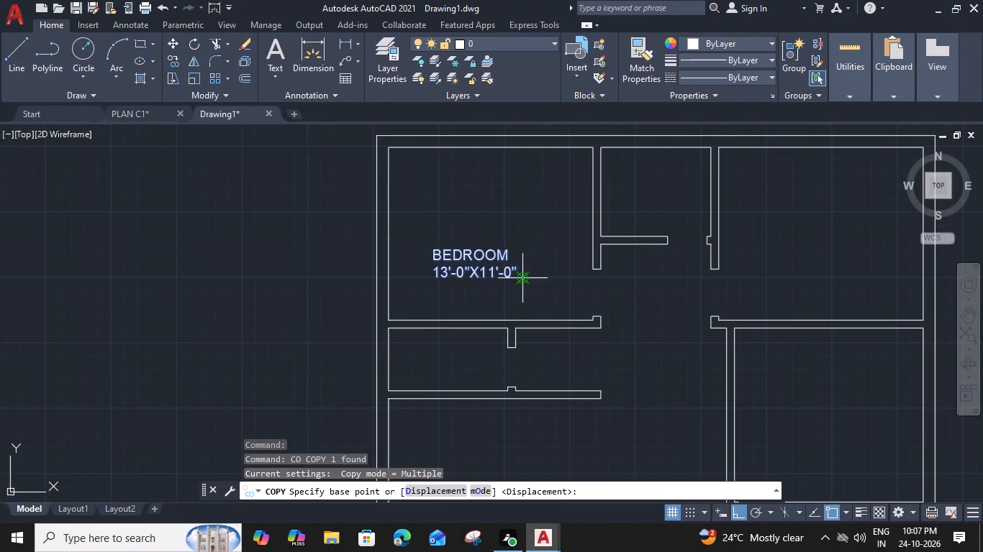
left_click(876, 273)
key("Escape")
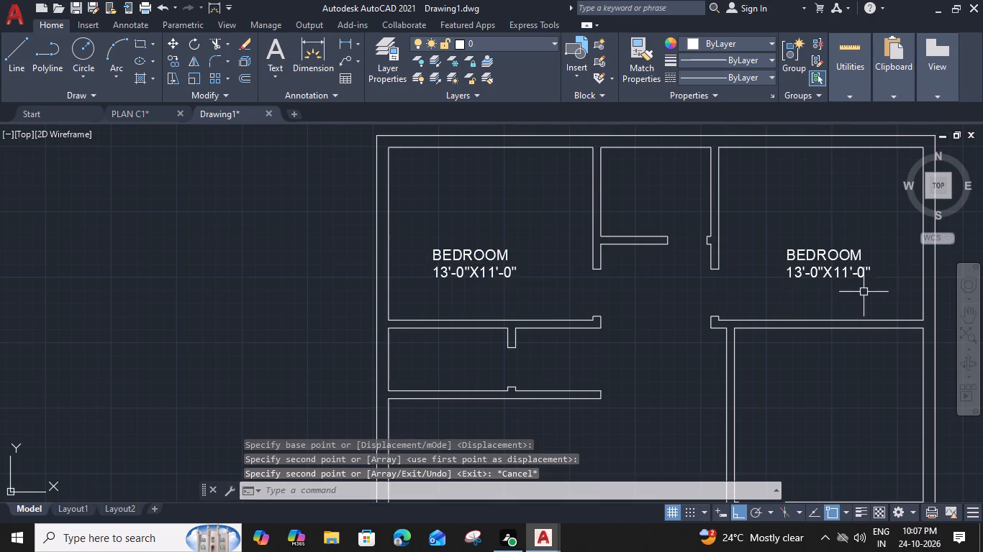
Copy the upper right bedroom label about 10'-6" straight down into the middle right room.
middle_click_drag(861, 293, 687, 294)
left_click(677, 276)
type("CO")
key("space")
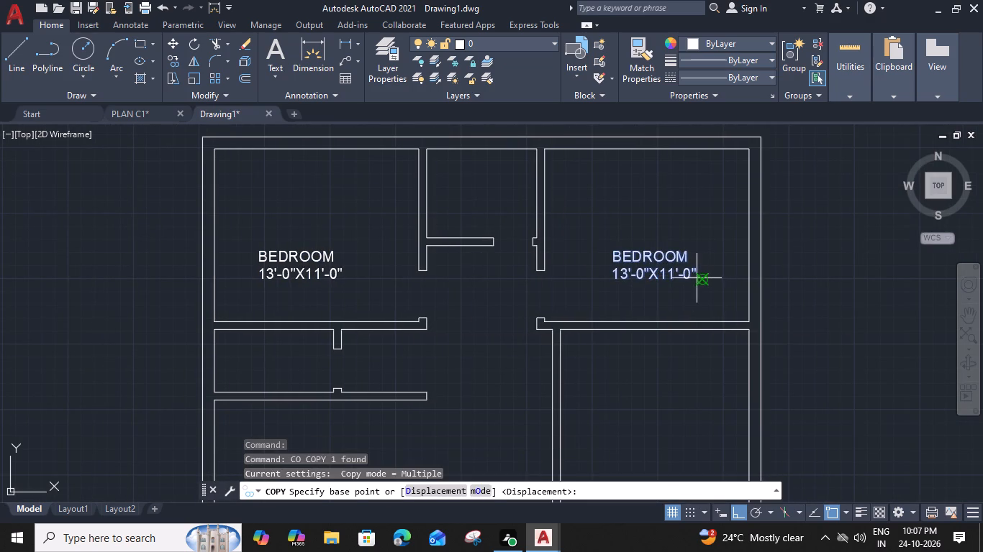
left_click(697, 278)
middle_click_drag(714, 353, 695, 229)
left_click(699, 321)
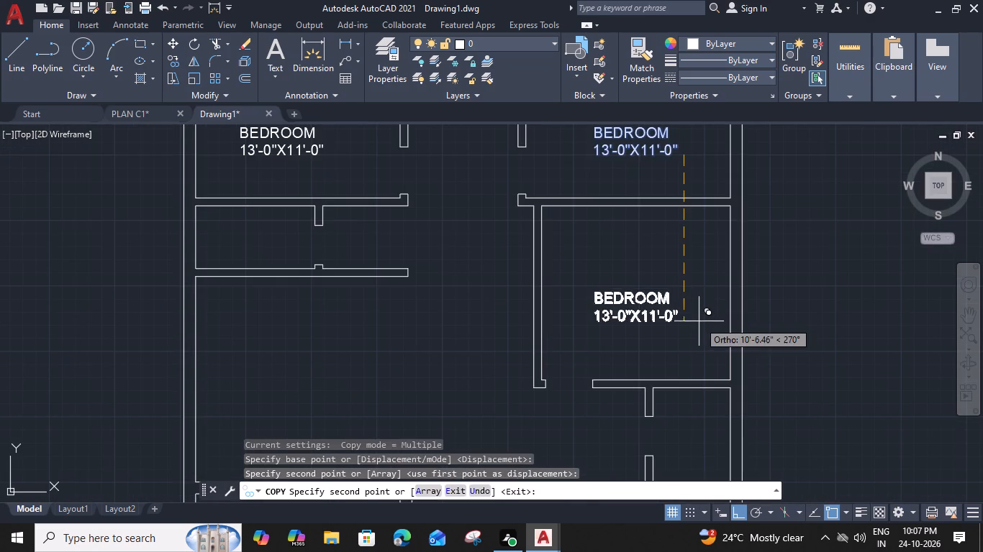
key("Escape")
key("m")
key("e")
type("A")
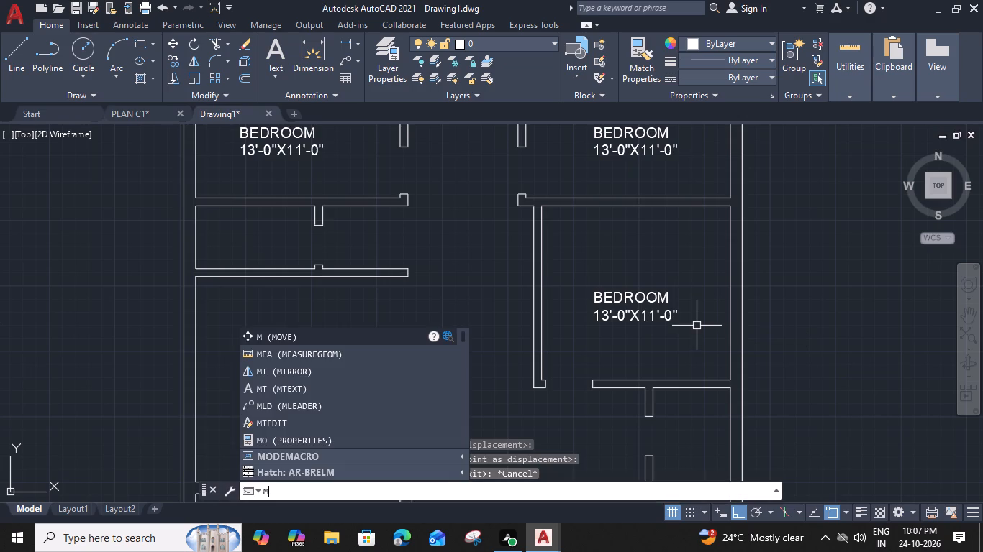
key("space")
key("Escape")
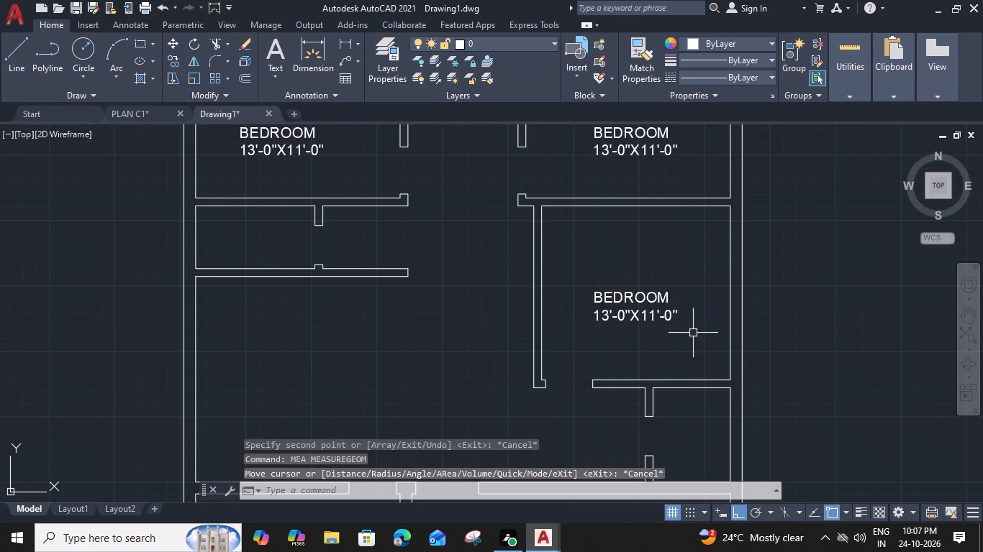
Set the size line of the middle right room's label to 12'-0"X11'-1".
double_click(650, 315)
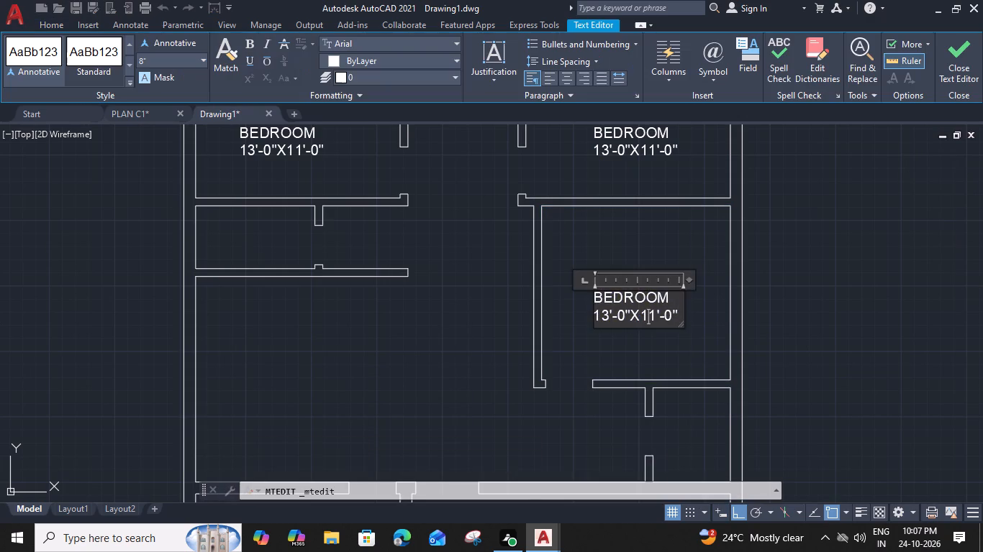
scroll(647, 316, "up", 1)
left_click_drag(582, 316, 573, 316)
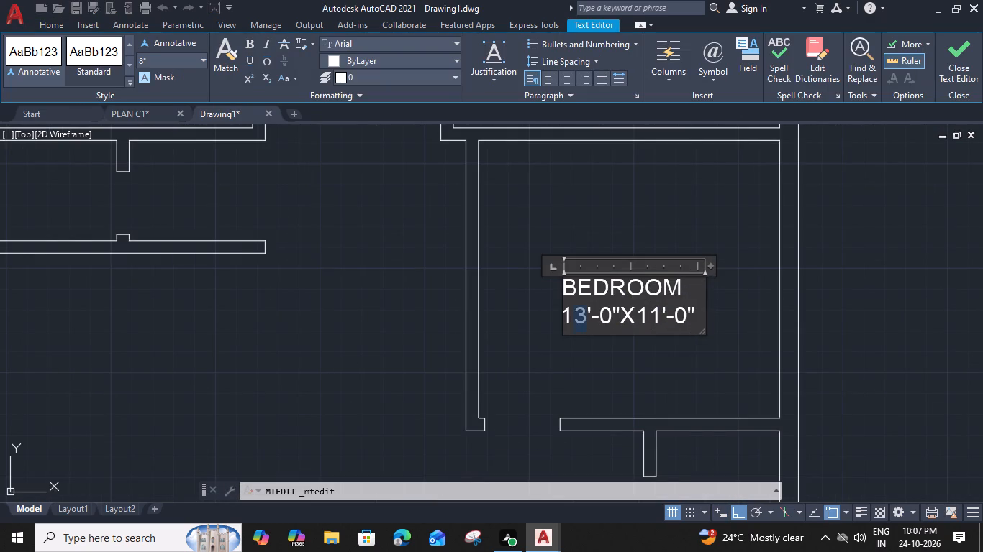
key("2")
left_click(684, 322)
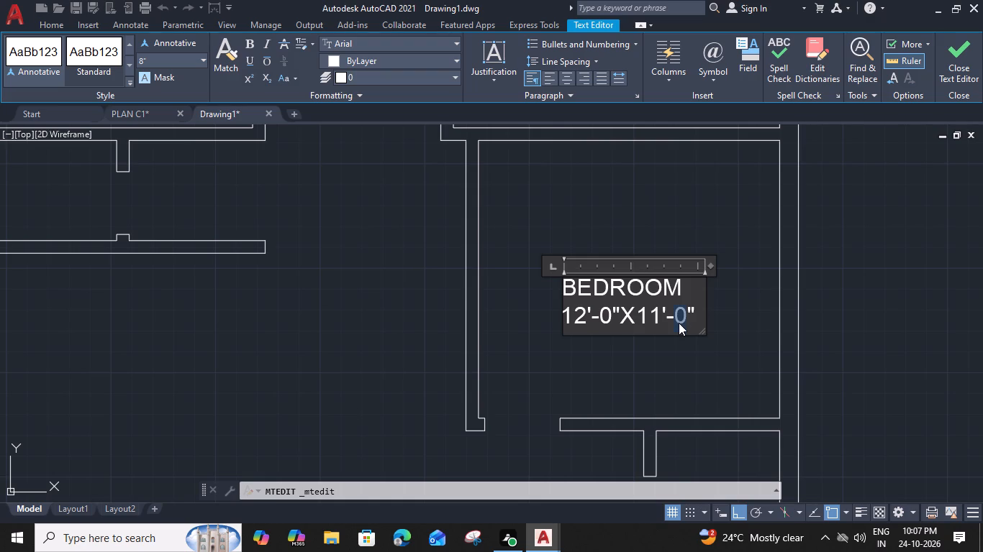
key("1")
Rename the middle right room's label LIVING ROOM, widen its text box to fit one line, and indent the size line two spaces.
left_click_drag(681, 284, 564, 287)
type("LIVING")
key("space")
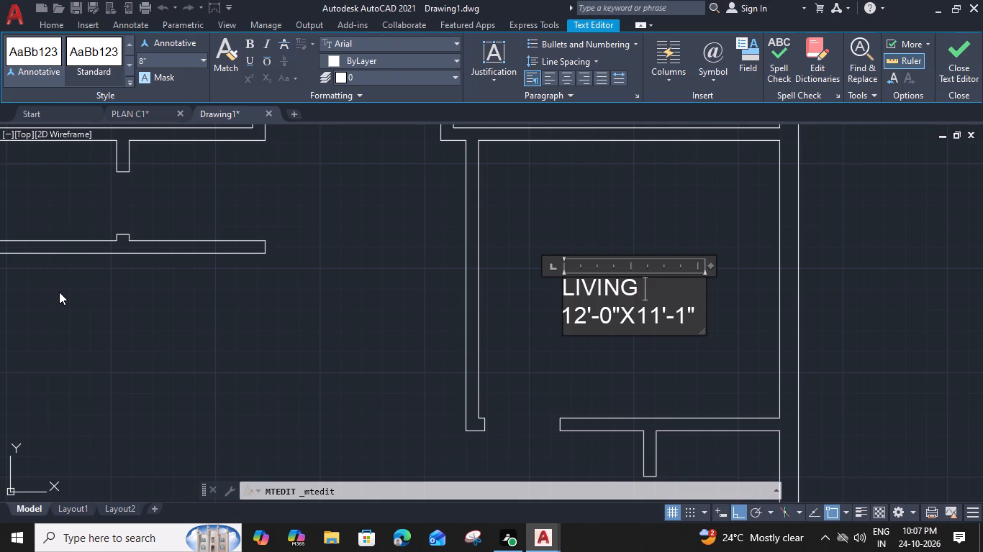
key("r")
type("OOM")
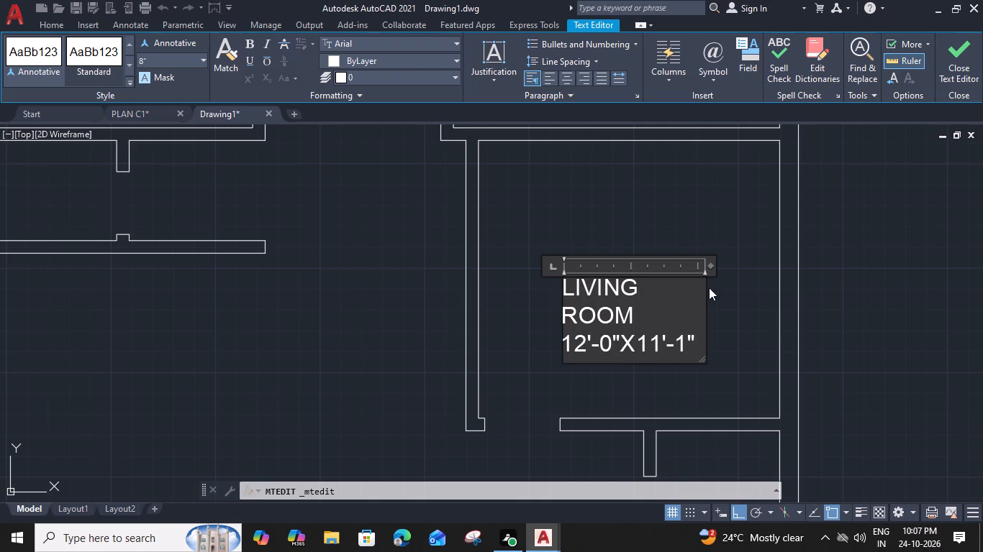
left_click_drag(710, 267, 725, 270)
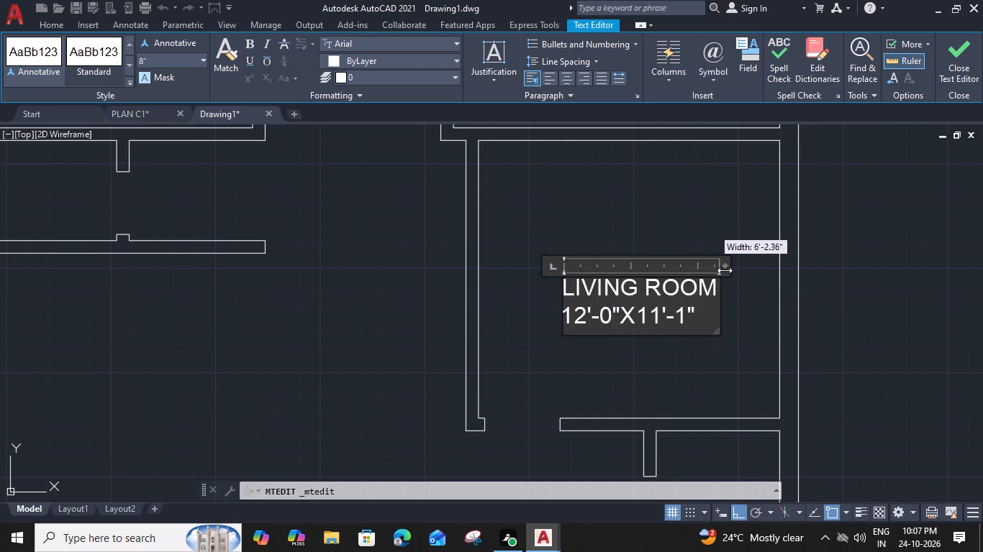
left_click_drag(725, 270, 723, 271)
left_click(565, 313)
key("space")
key("space")
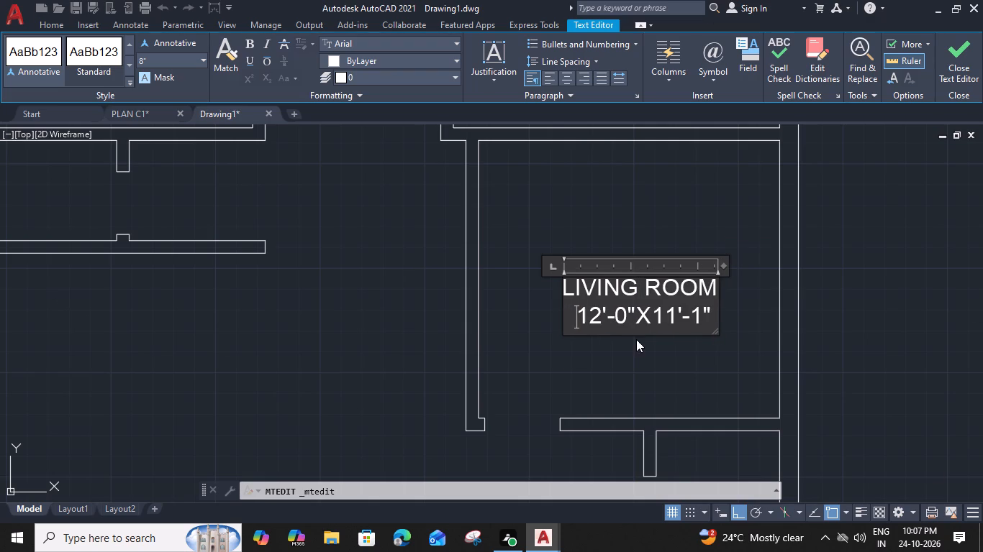
left_click(645, 346)
Copy the living room label about 12' straight across into the central open area.
scroll(646, 348, "down", 1)
middle_click_drag(646, 348, 689, 331)
left_click(647, 294)
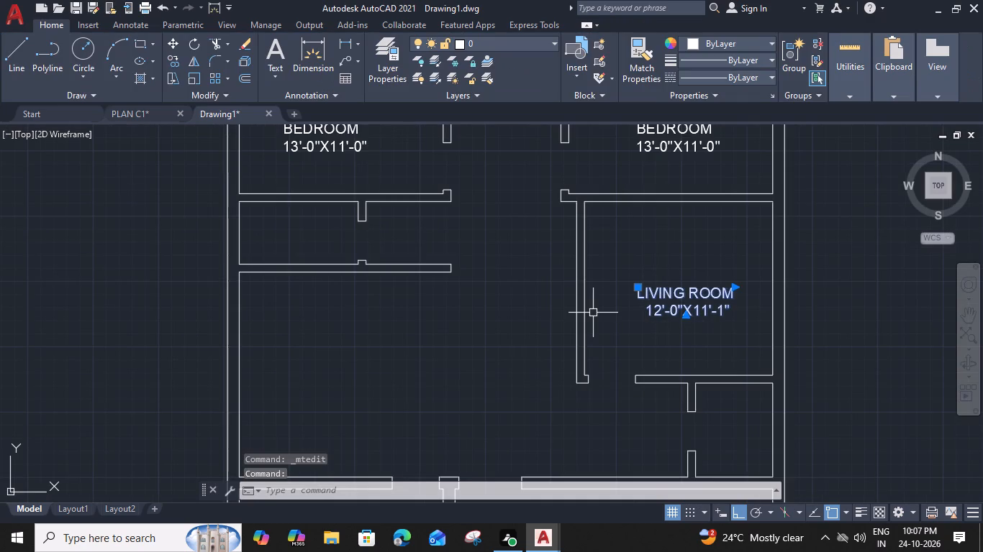
key("c")
key("o")
key("space")
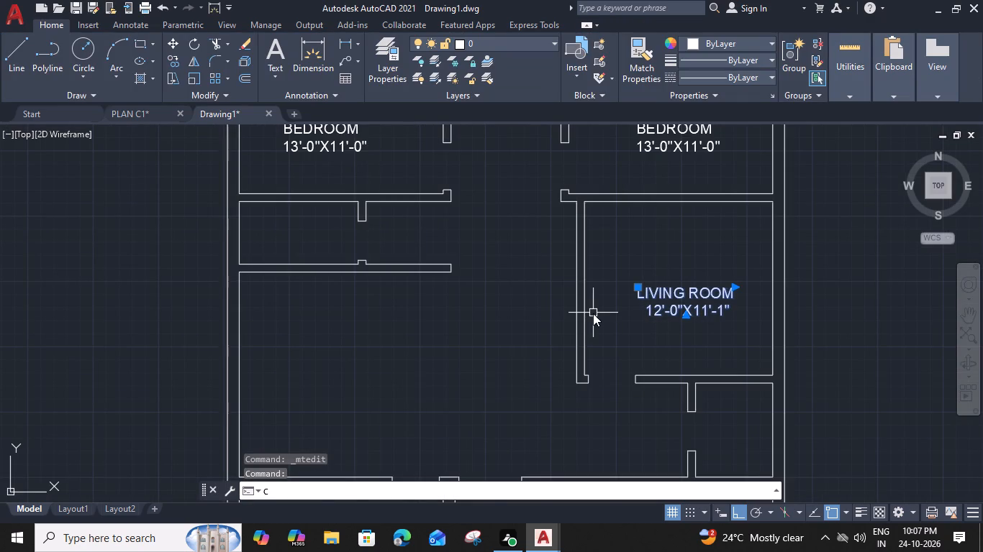
left_click(638, 287)
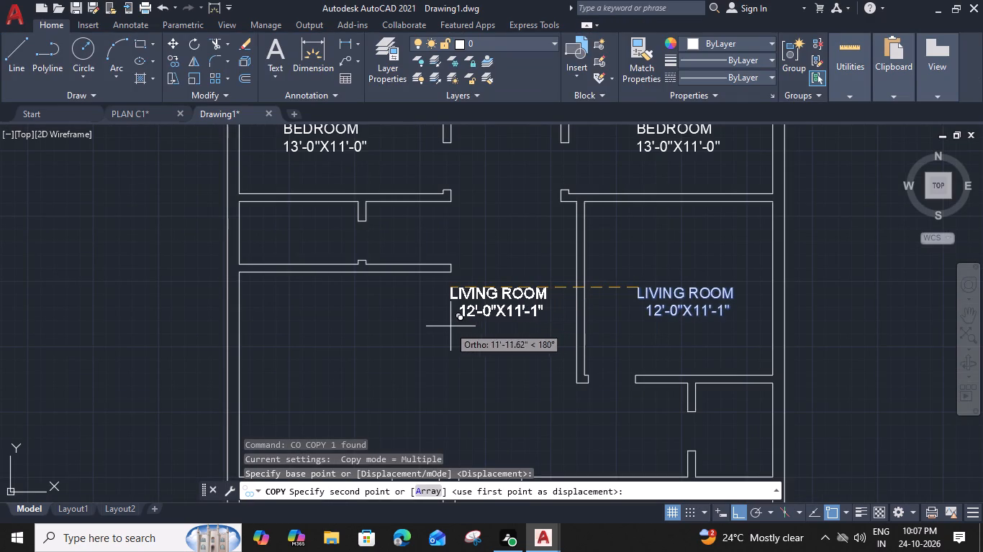
left_click(445, 326)
key("Escape")
Move the copied living room label straight down to the middle of the central open area.
left_click(458, 312)
type("M")
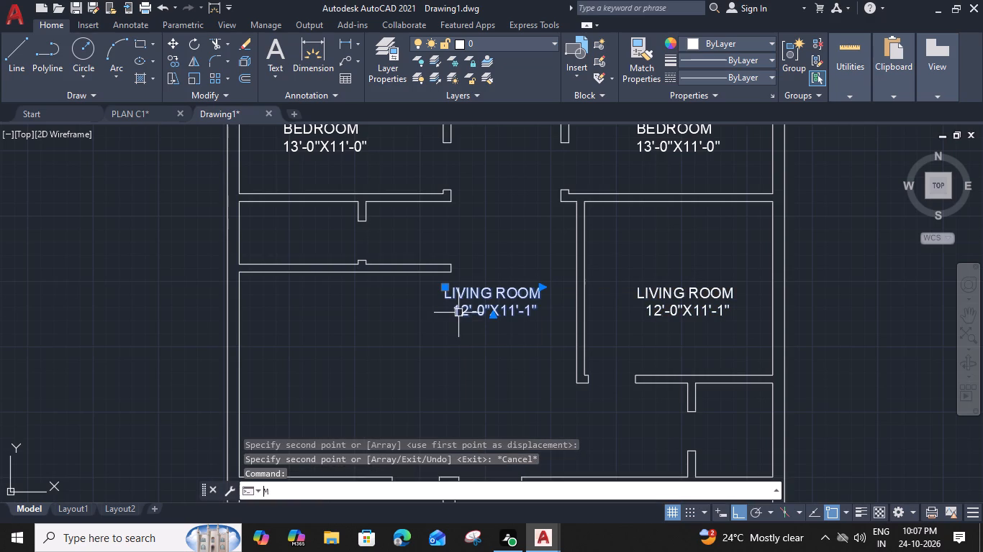
key("space")
left_click(448, 318)
middle_click_drag(450, 380, 469, 257)
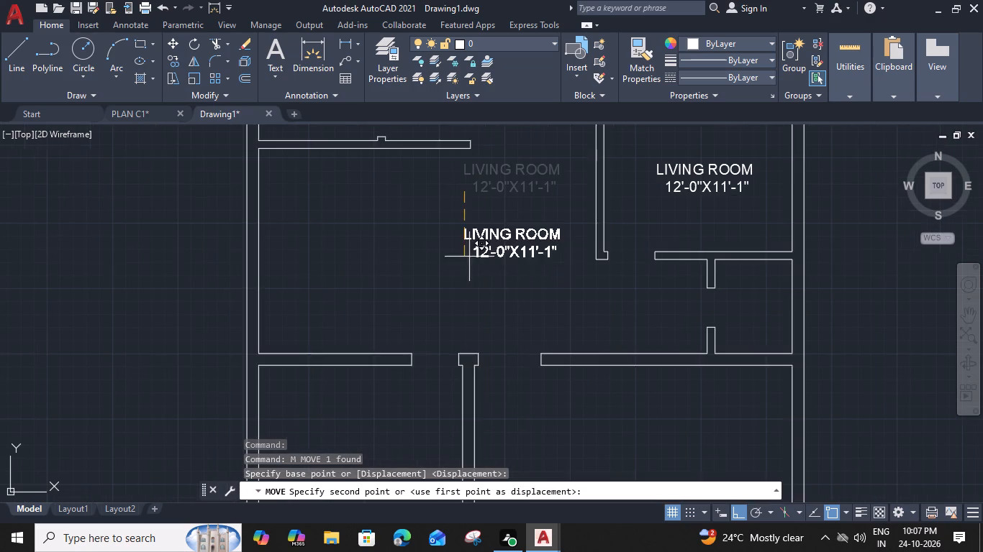
left_click(470, 272)
key("Escape")
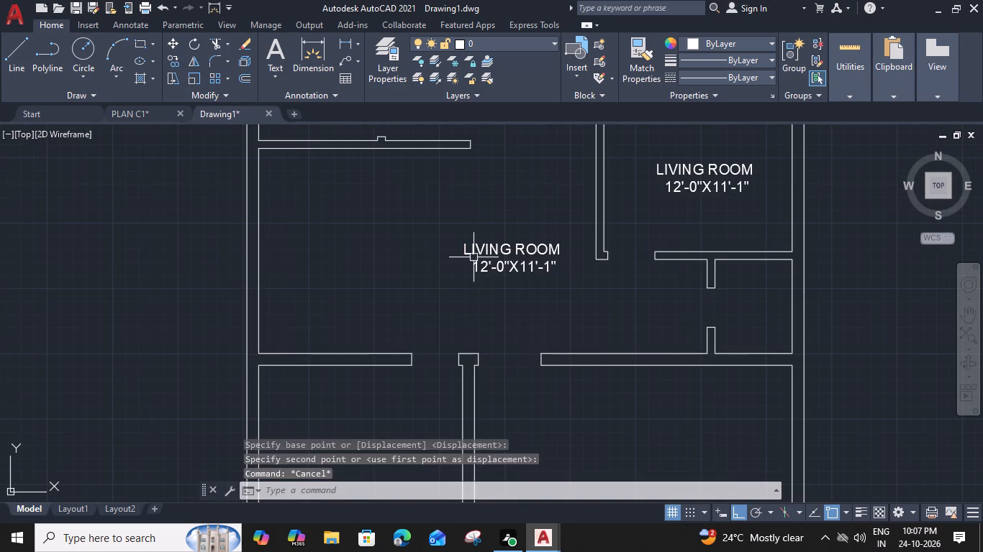
Rename the central area's label STAIR/DINING and slightly widen its text box.
double_click(474, 257)
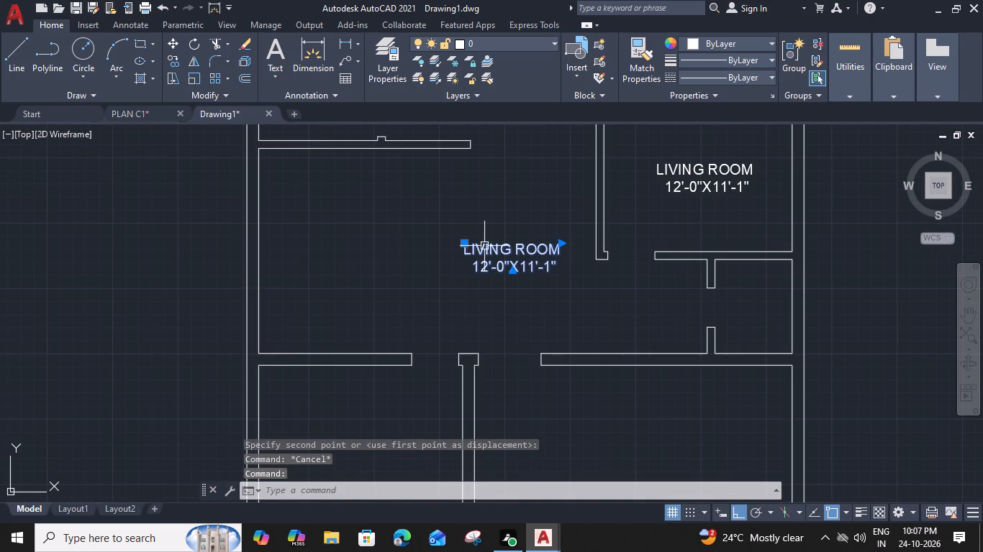
double_click(489, 249)
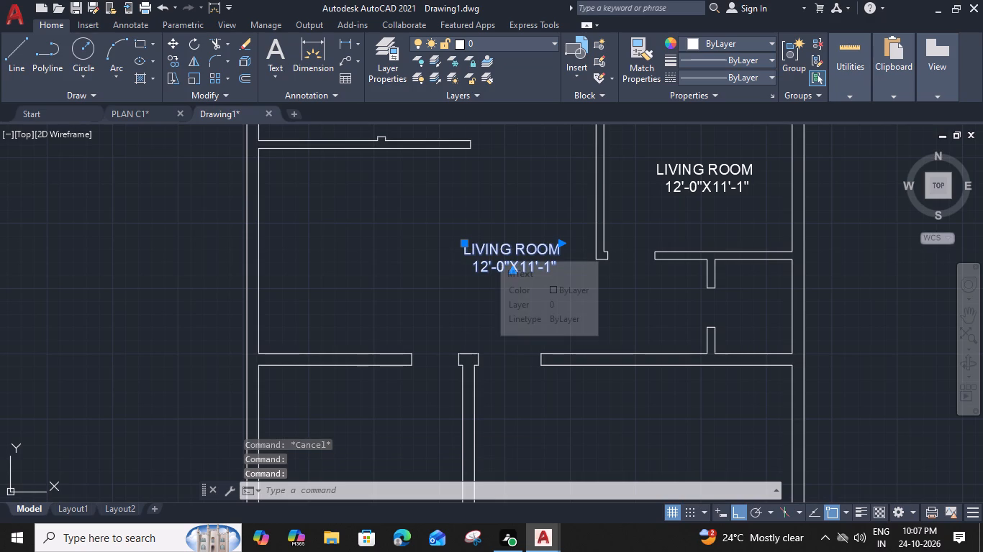
scroll(556, 245, "up", 1)
left_click(563, 252)
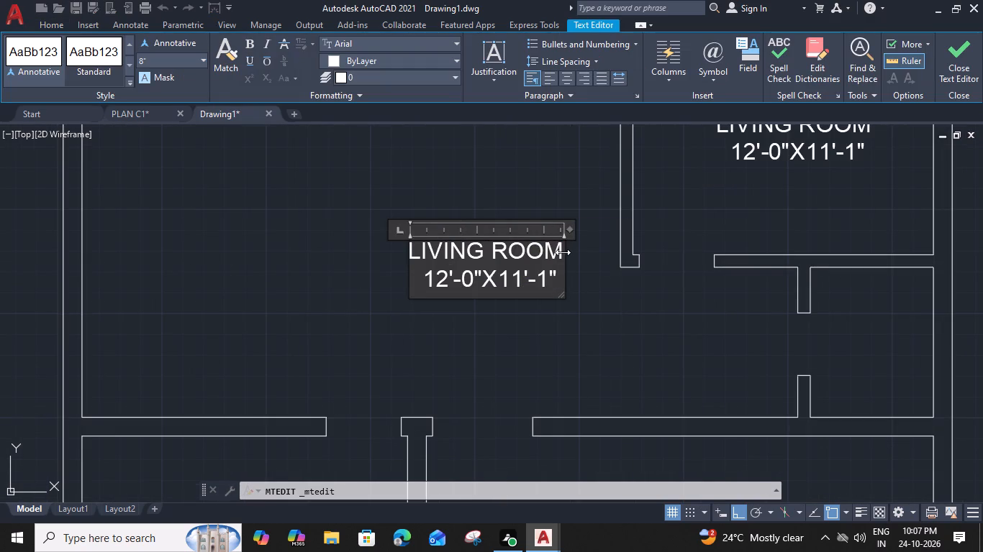
left_click_drag(565, 254, 575, 257)
left_click_drag(564, 255, 397, 263)
key("a")
key("BackSpace")
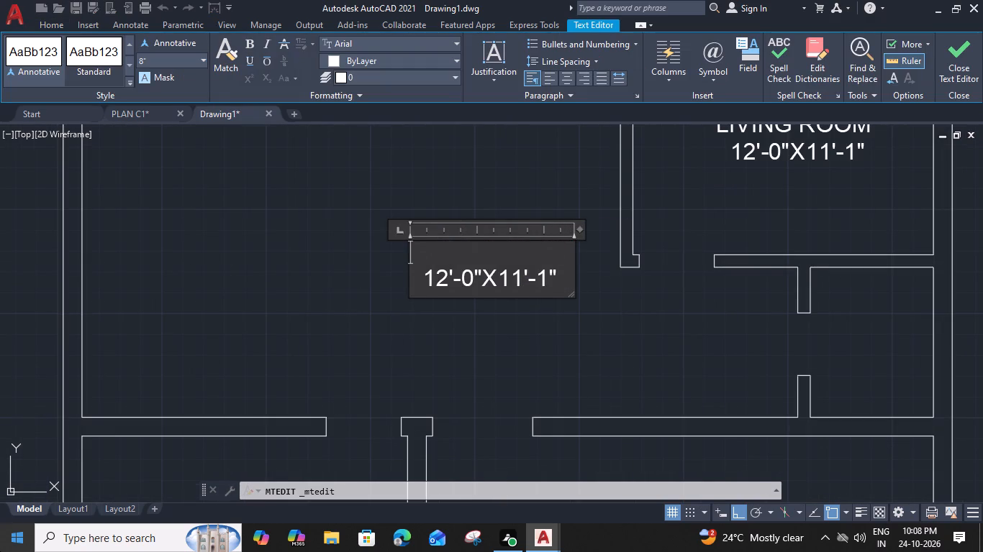
key("s")
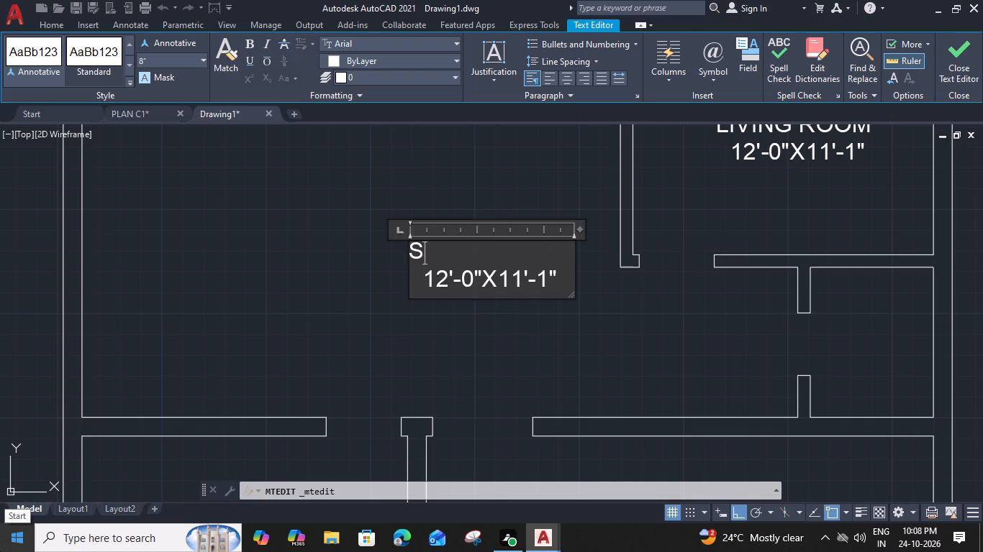
type("TAIR")
key("slash")
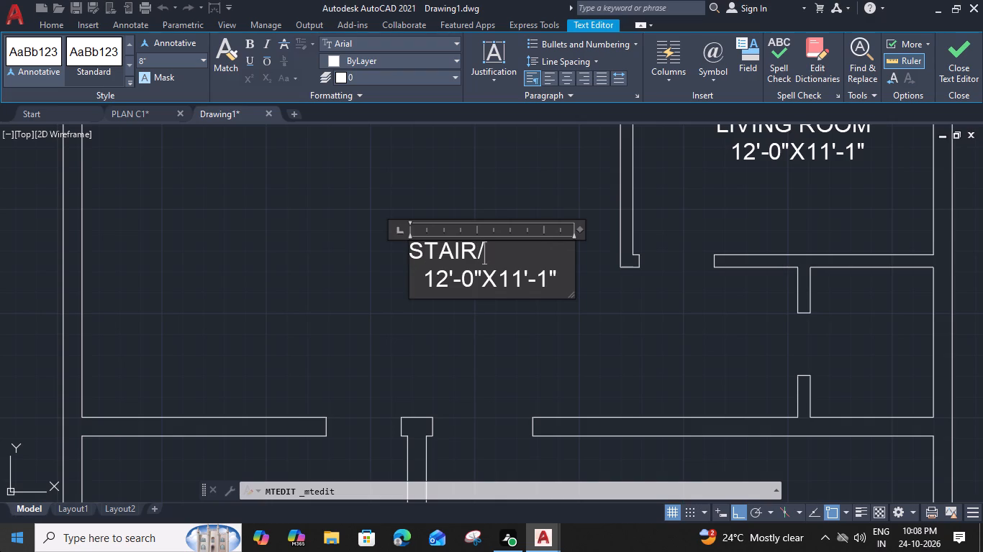
type("DINING")
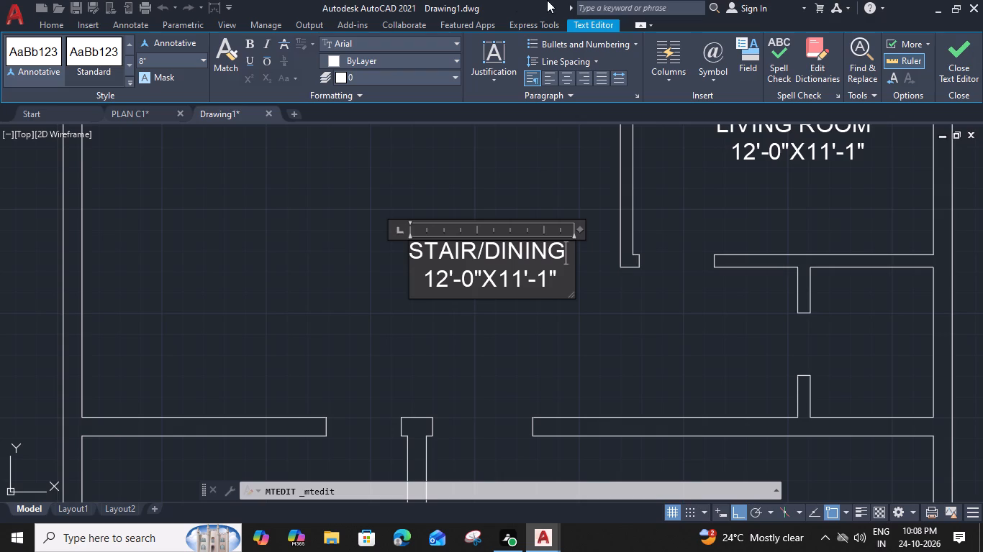
Set the central label's size line to 12'-11"X17'-1" and reduce its indent by one space.
left_click(471, 282)
key("1")
key("1")
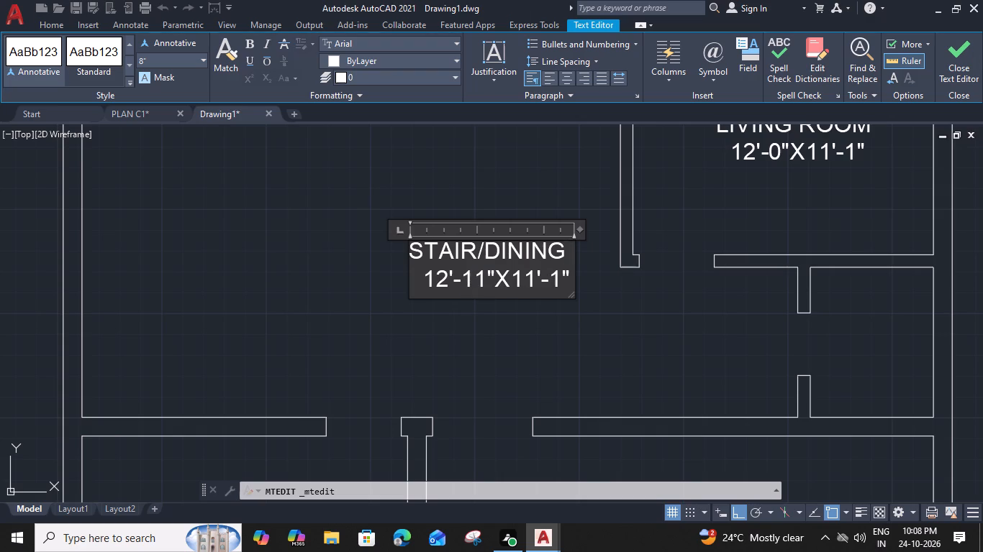
left_click_drag(538, 282, 530, 280)
key("7")
left_click(427, 284)
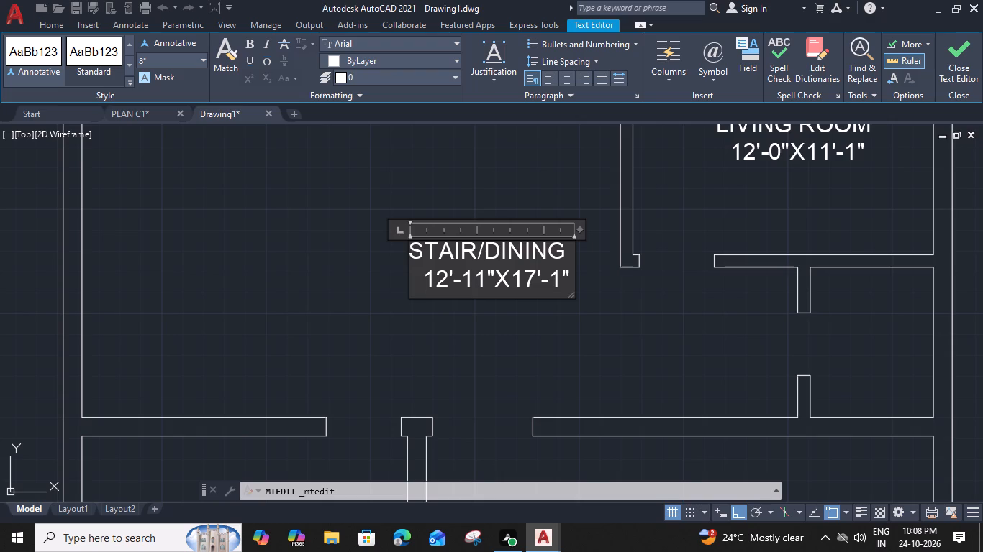
key("BackSpace")
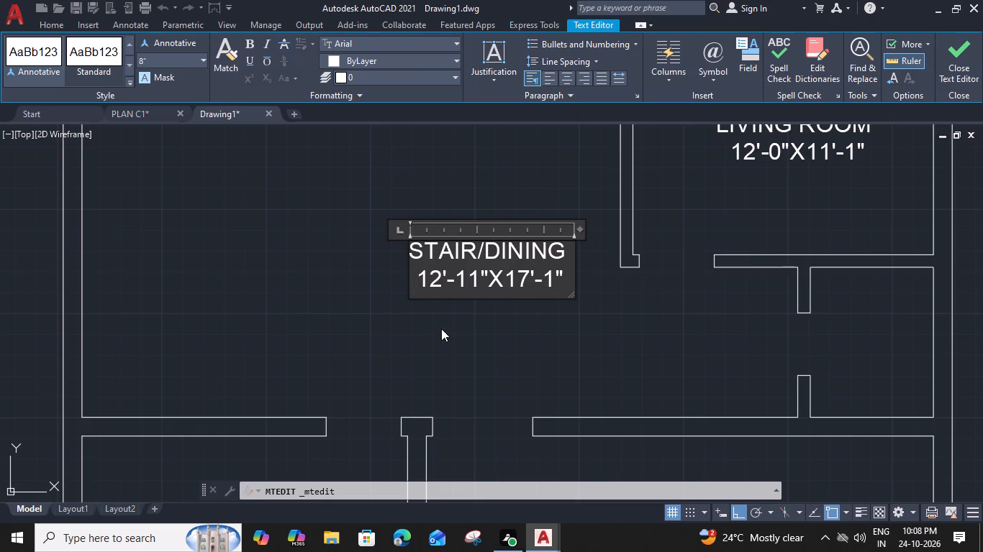
left_click(441, 328)
Copy the STAIR/DINING label down into the lower left room, against its outer wall.
scroll(429, 307, "down", 1)
left_click(425, 290)
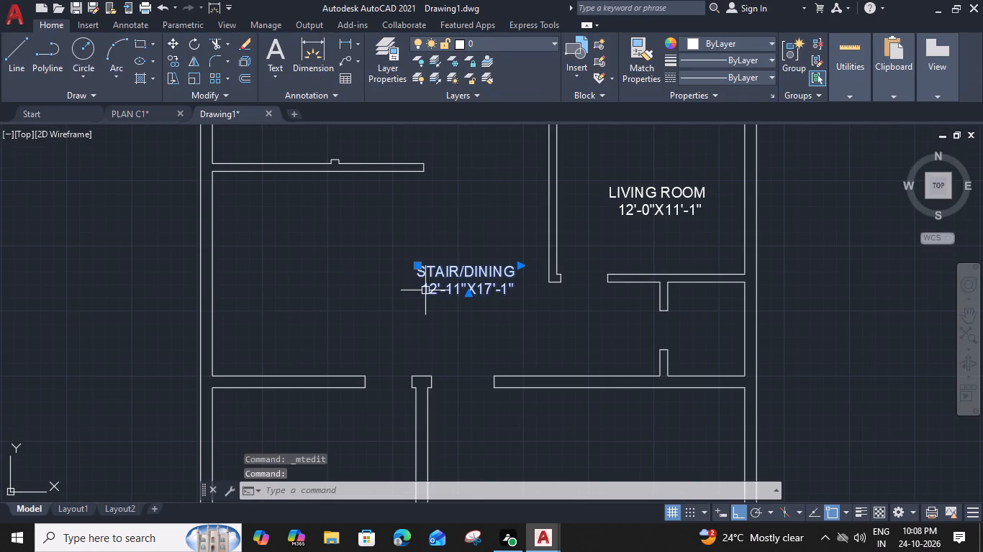
type("CO")
key("space")
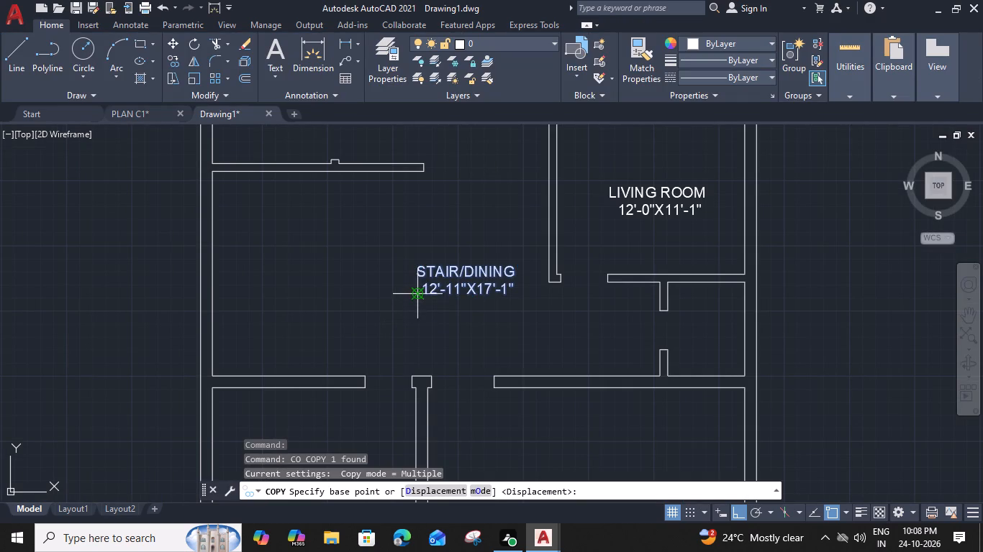
left_click(420, 297)
middle_click_drag(361, 399, 411, 272)
left_click(266, 347)
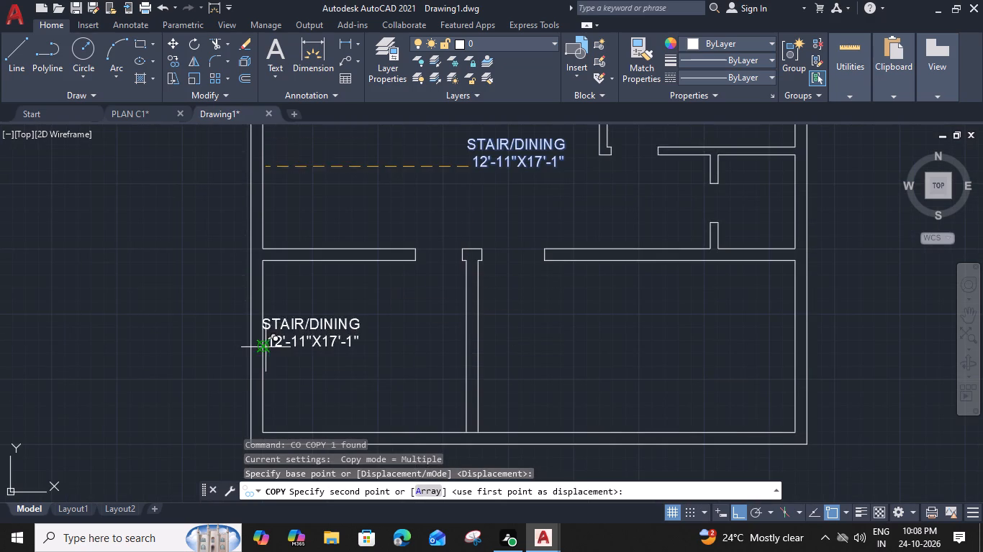
key("Escape")
Move the copied label in the lower left room horizontally away from the outer wall toward the room's centre.
left_click(343, 343)
type("M")
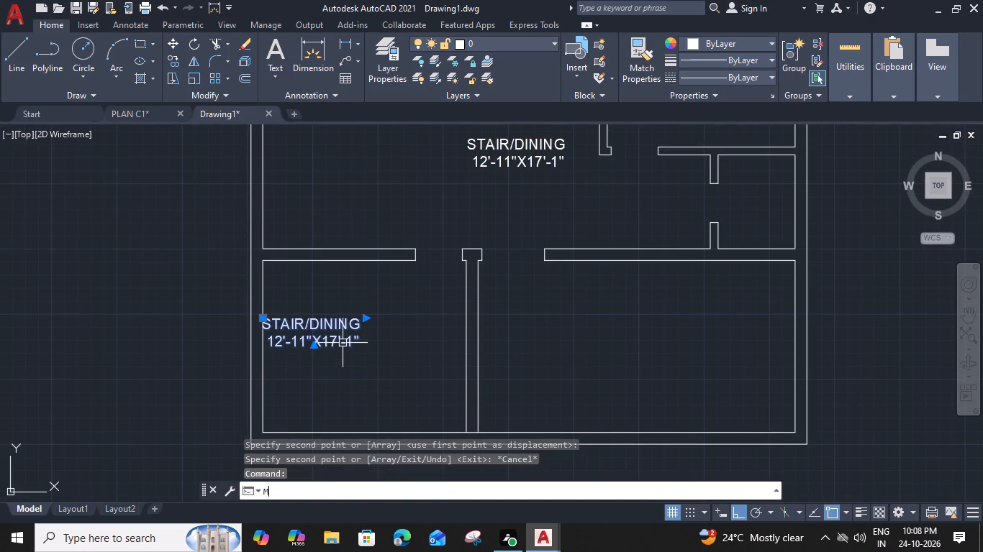
key("space")
left_click(360, 348)
left_click(394, 349)
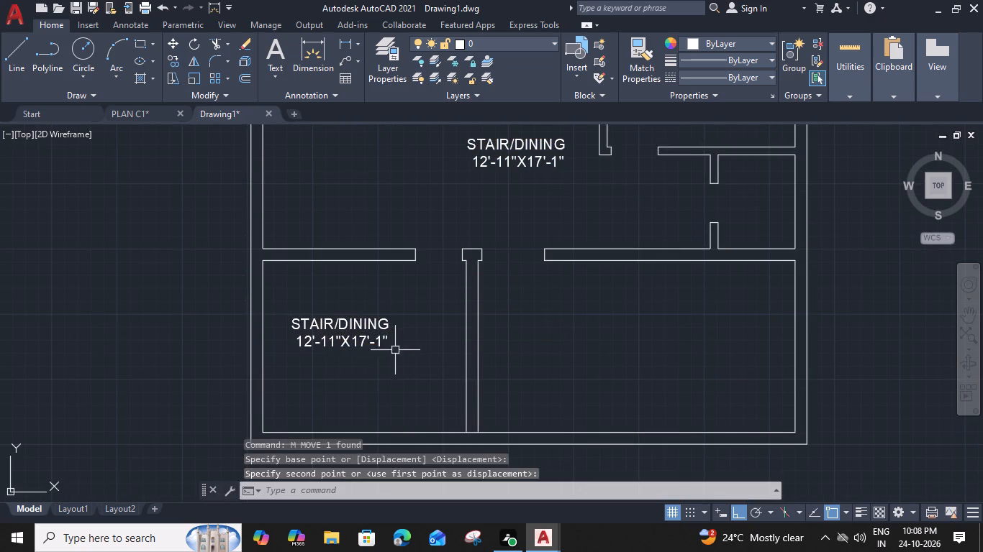
Measure the width and depth of the lower left room.
key("m")
type("EA")
key("space")
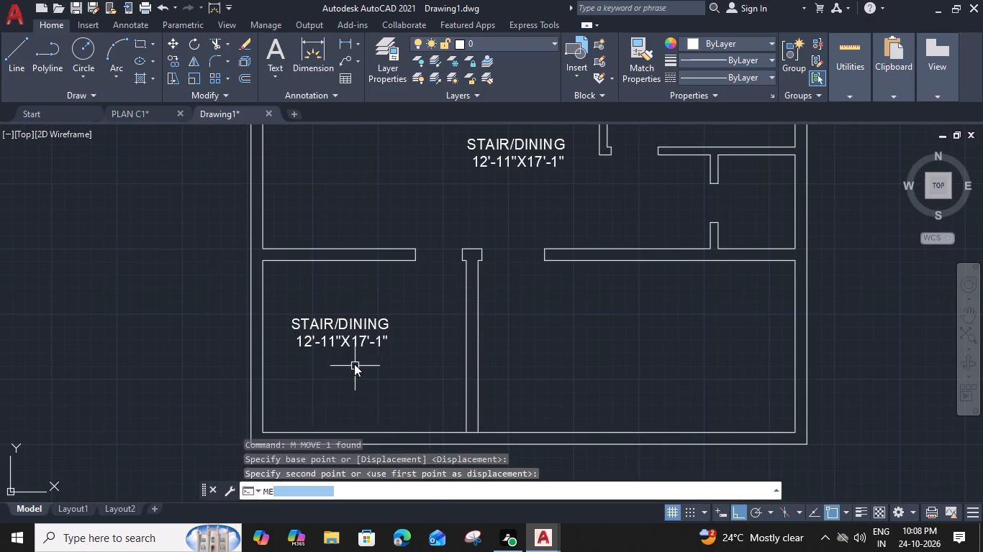
key("Escape")
type("MEA")
key("space")
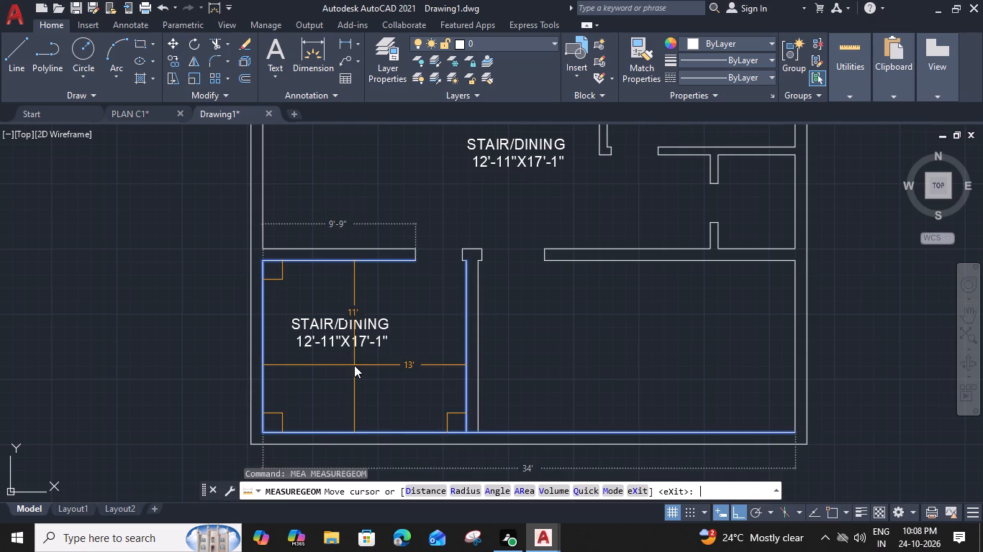
key("Escape")
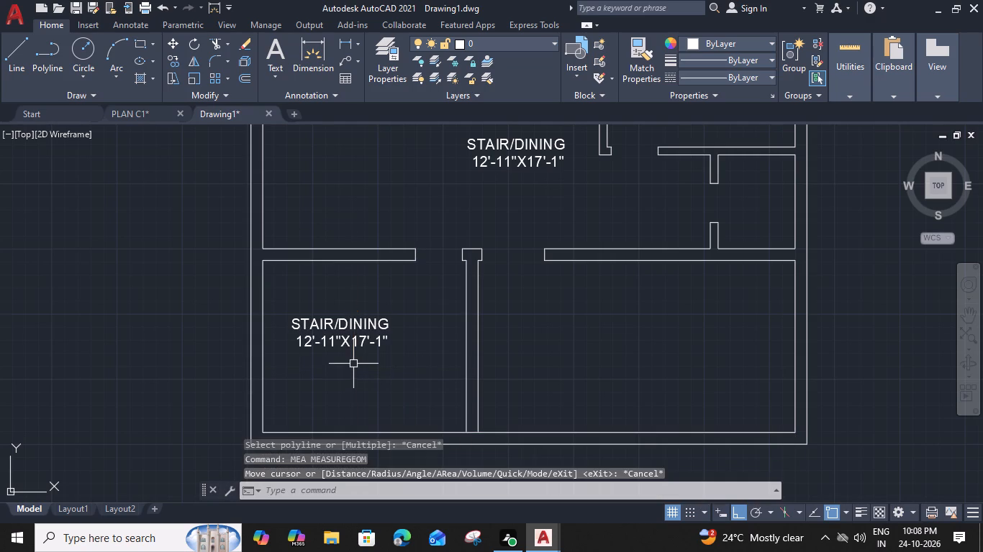
Change the size line of the lower left room's copied label to 13'-0"X11'-0".
double_click(359, 346)
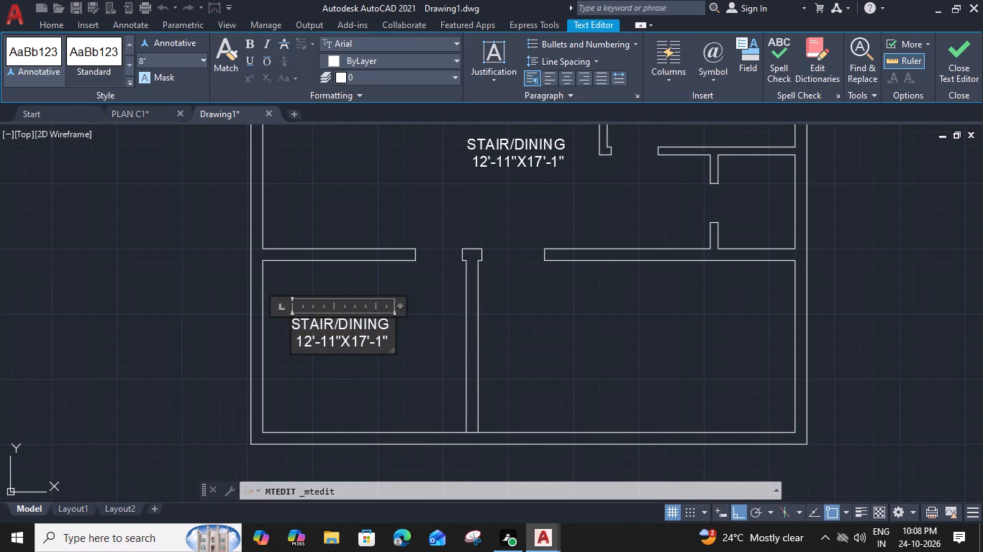
left_click(310, 346)
key("3")
left_click(365, 347)
key("1")
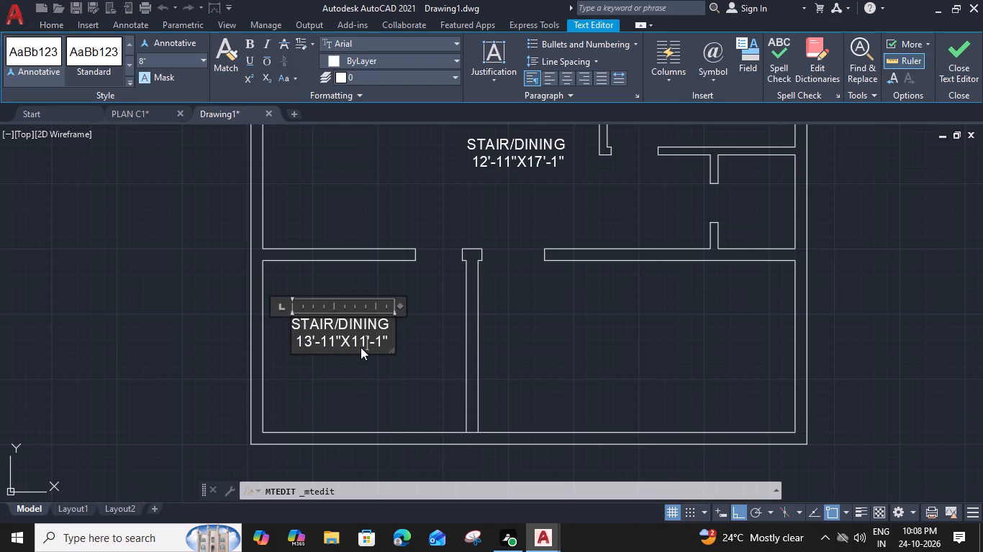
left_click(379, 347)
key("0")
left_click_drag(335, 344, 320, 339)
key("0")
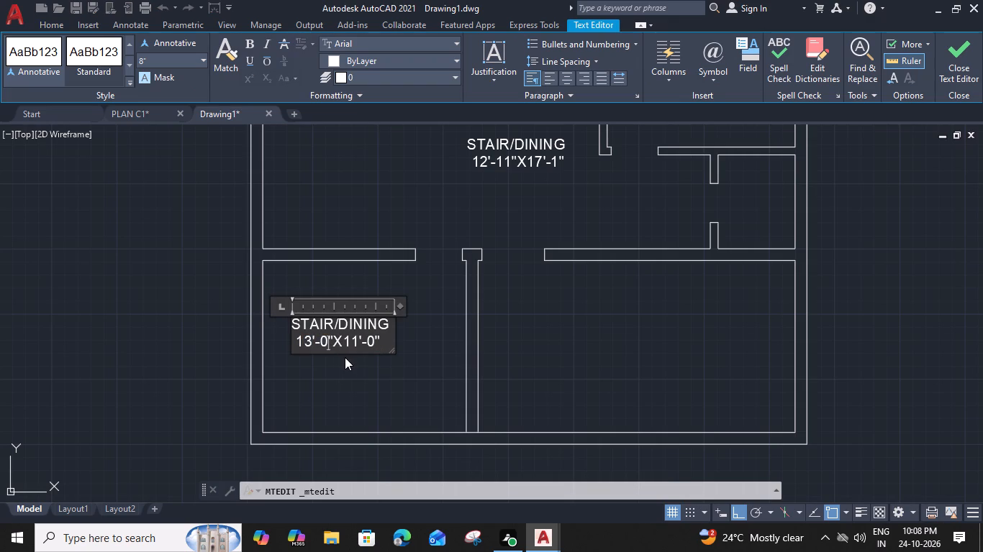
Rename the lower left room's label as KITCHEN, centre the name over the unindented size line with two leading spaces, and narrow the text box.
left_click_drag(384, 323, 309, 326)
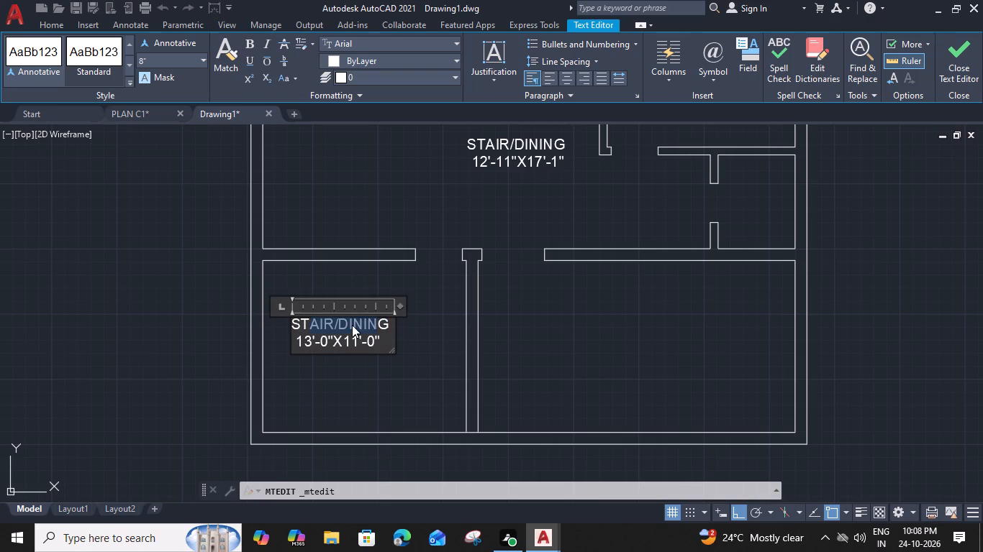
left_click_drag(389, 321, 276, 318)
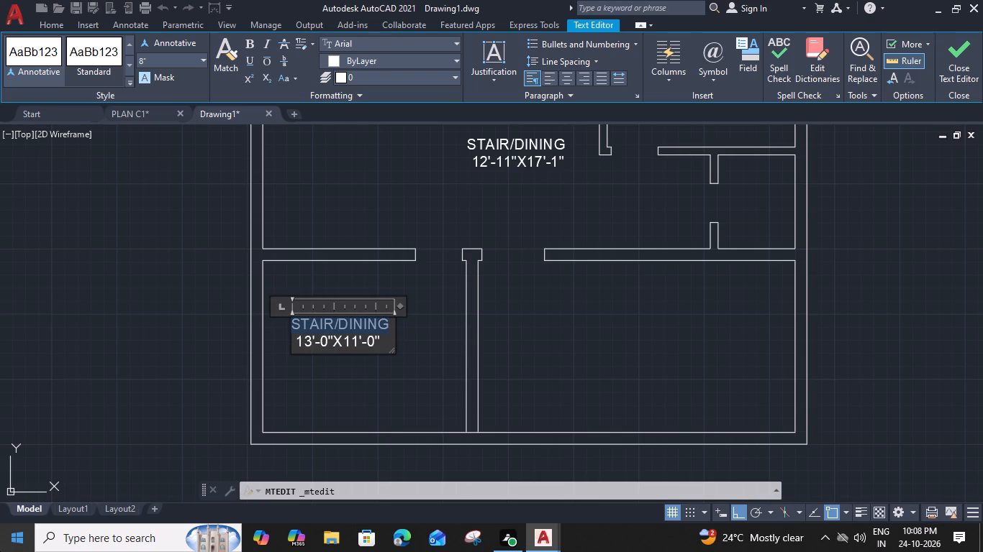
key("k")
type("ITCHEN")
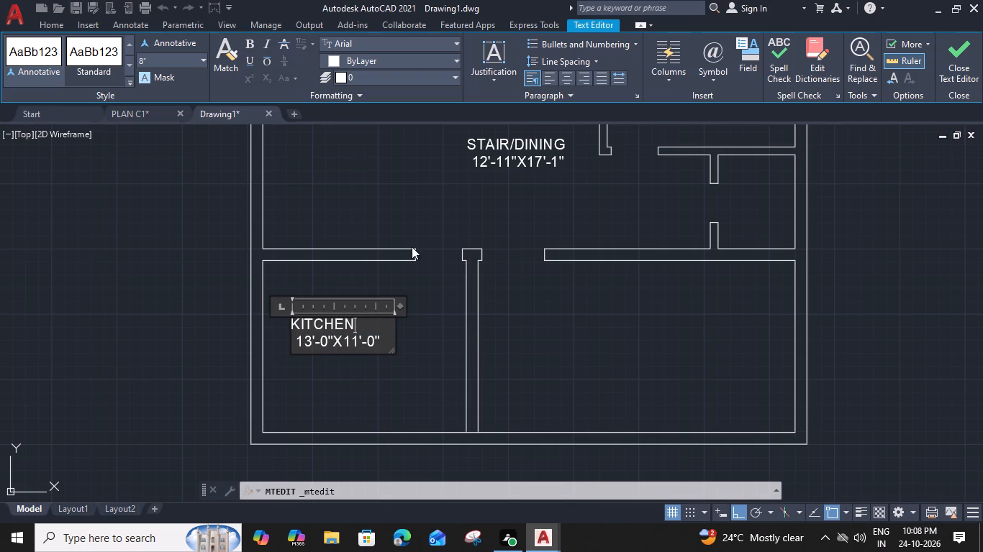
left_click(296, 346)
key("BackSpace")
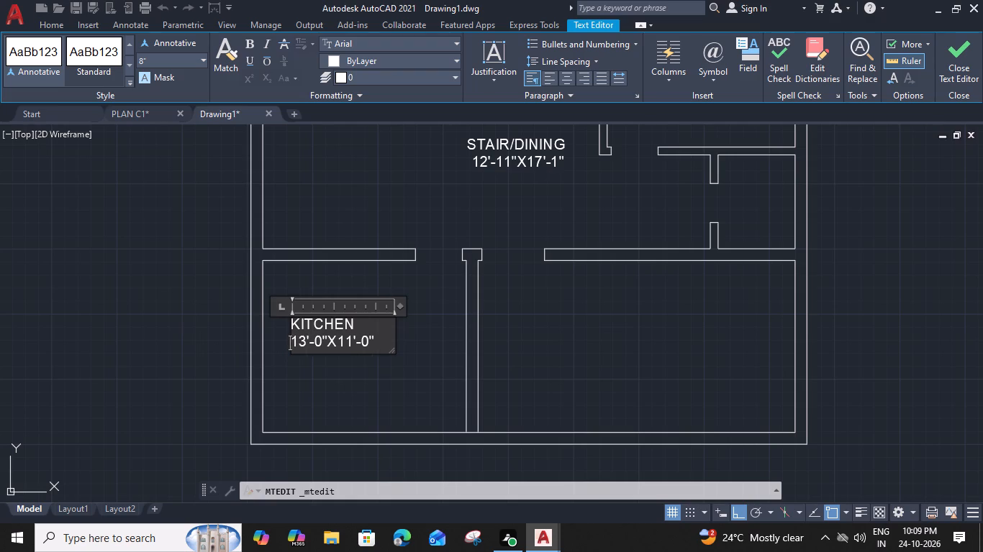
key("BackSpace")
key("space")
left_click(294, 323)
key("space")
key("space")
left_click_drag(400, 308, 391, 307)
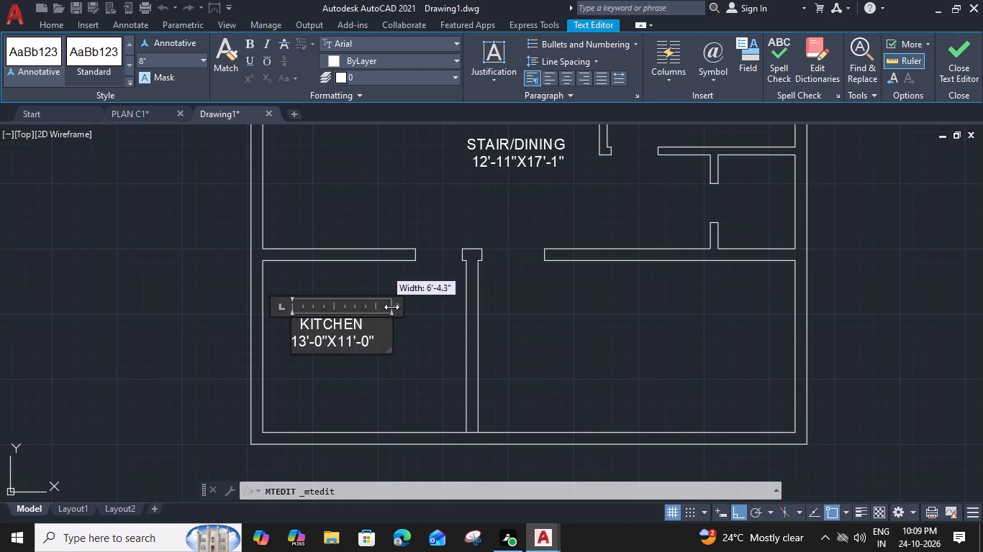
left_click_drag(391, 307, 381, 303)
left_click(386, 390)
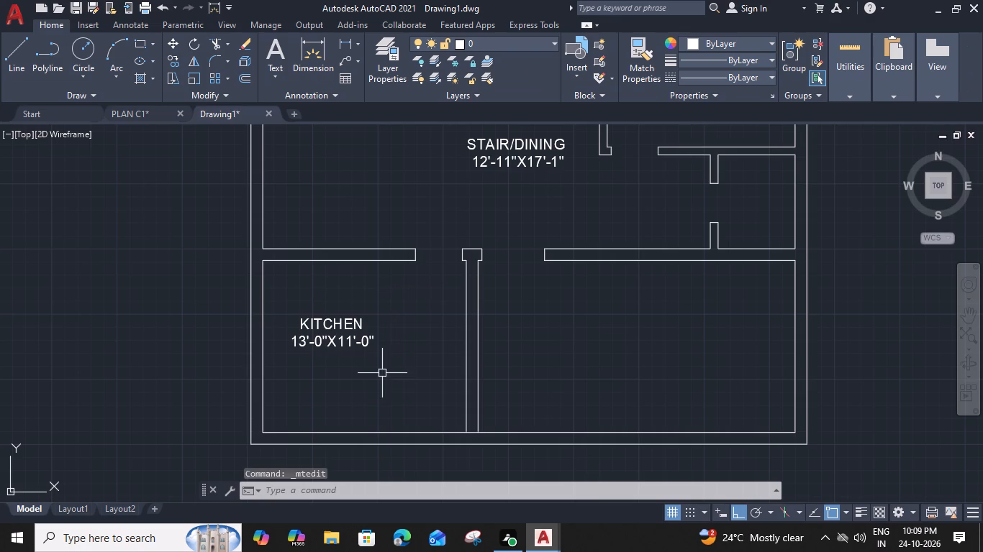
Move the KITCHEN label horizontally toward the centre of its room.
left_click(368, 345)
type("M")
key("space")
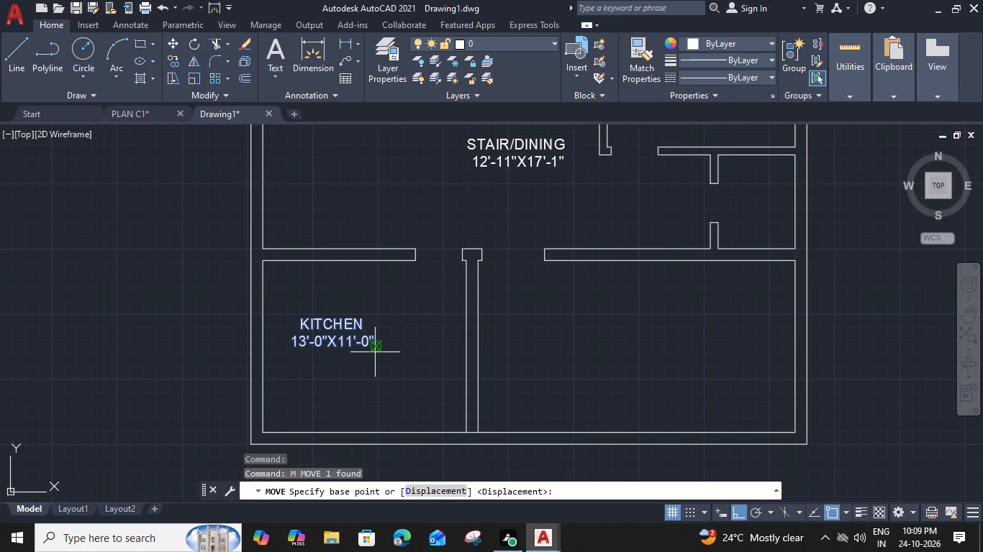
left_click(377, 343)
left_click(406, 344)
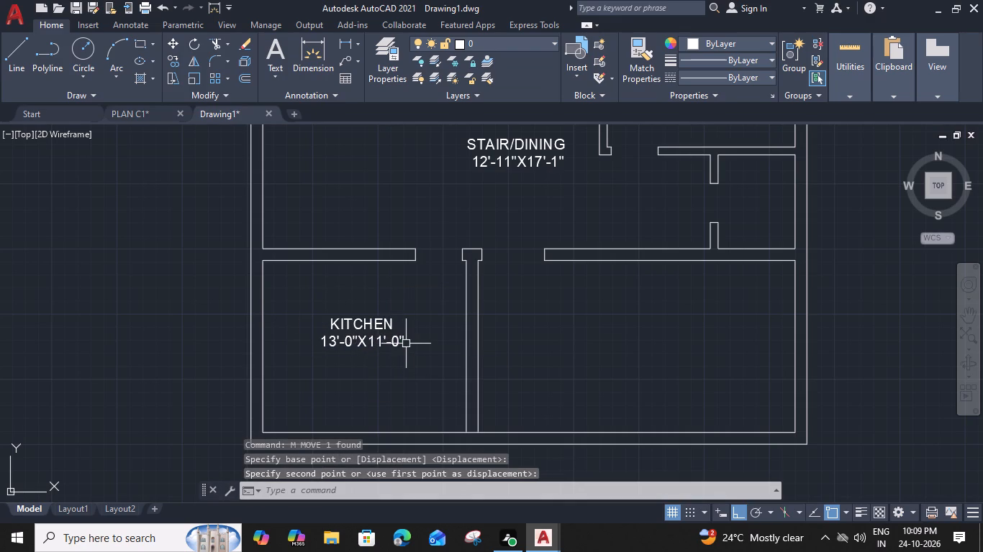
Copy the KITCHEN label horizontally across the partition into the middle of the lower right room.
left_click(388, 336)
type("CO")
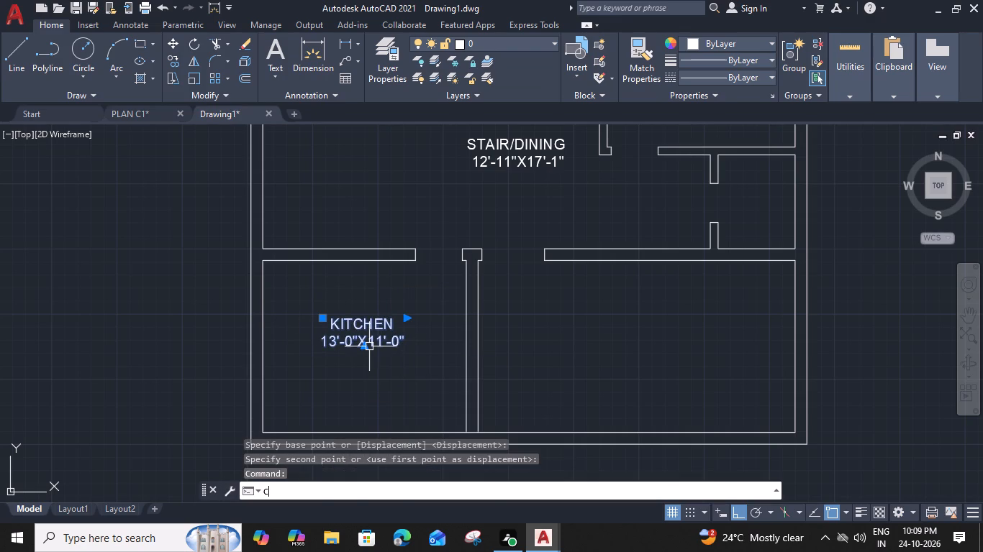
key("space")
left_click(404, 346)
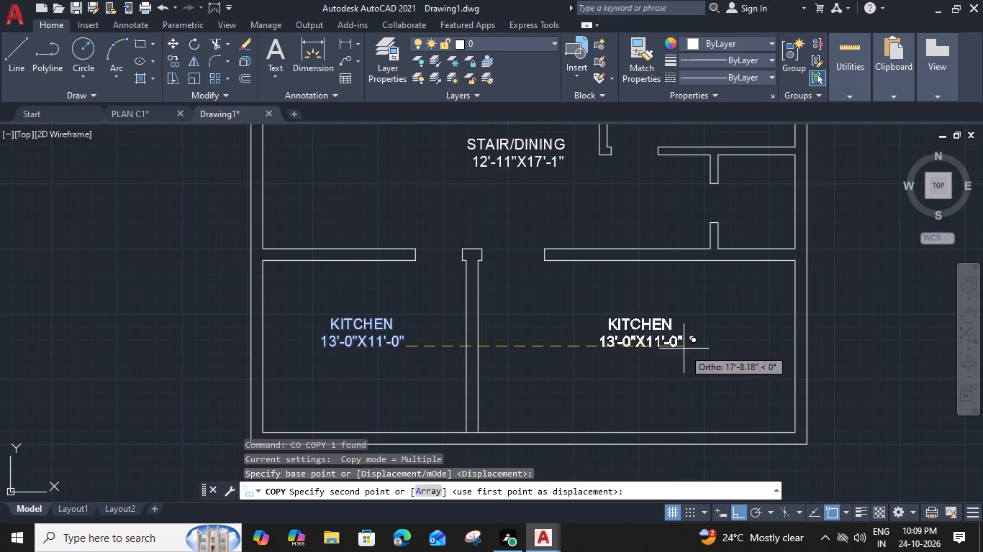
left_click(684, 349)
key("Escape")
middle_click_drag(623, 399, 576, 374)
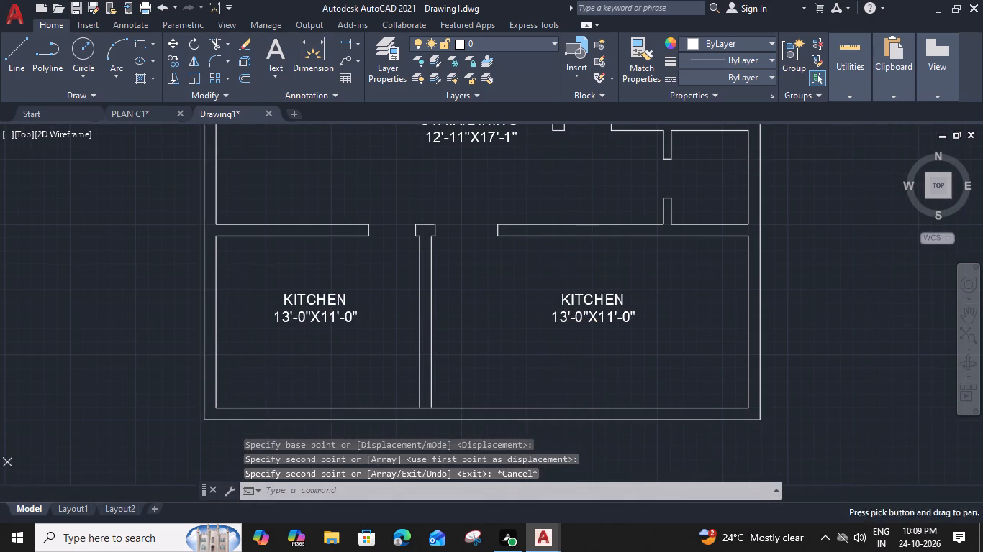
Measure the width and depth of the lower right room.
key("m")
type("EA")
key("space")
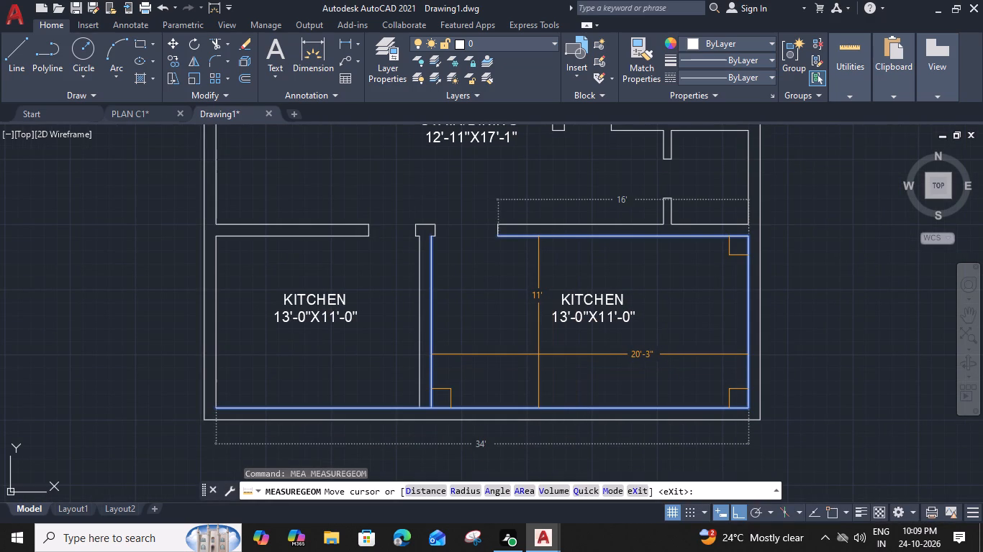
key("Escape")
Set the size line of the lower right room's label to 20'-0"X11'-0".
double_click(602, 320)
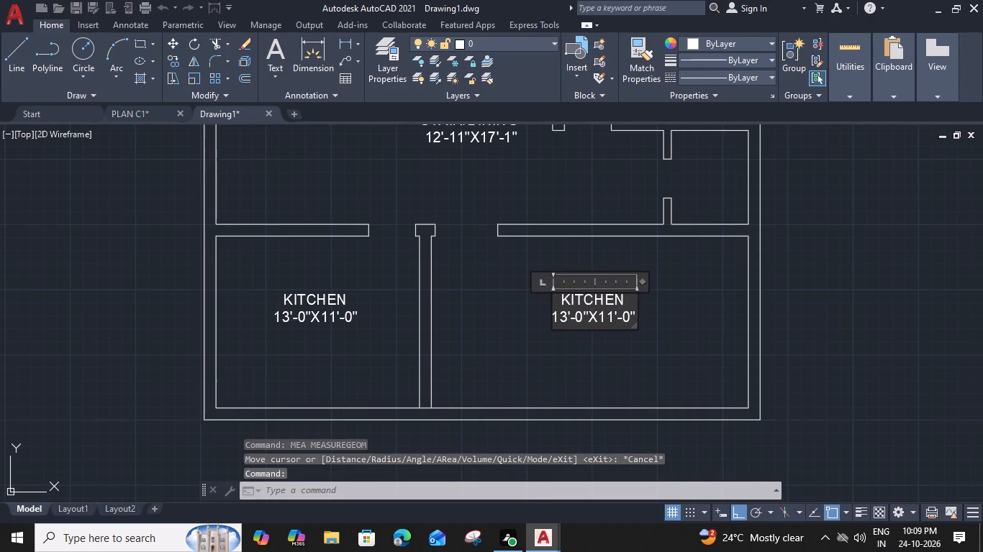
left_click_drag(566, 316, 555, 316)
key("2")
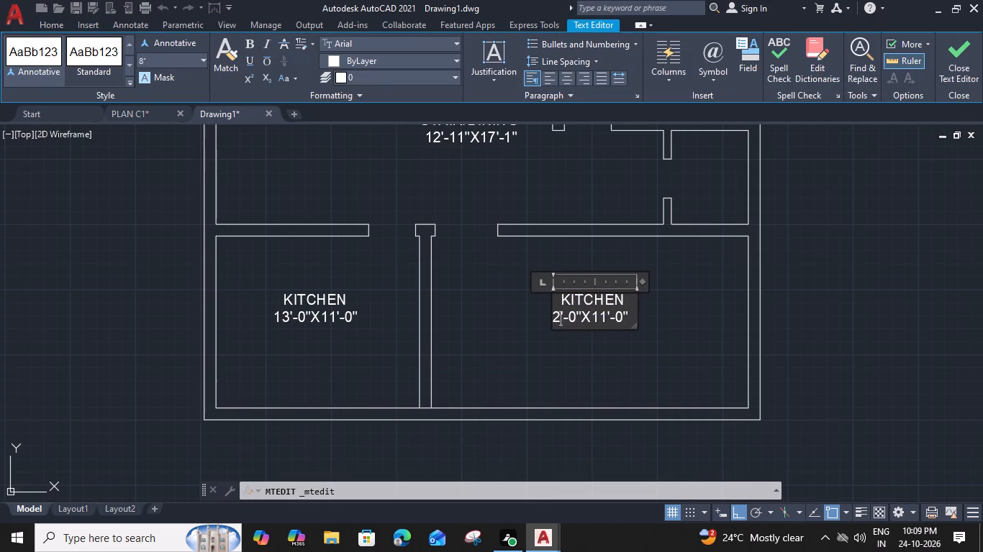
key("0")
left_click(580, 369)
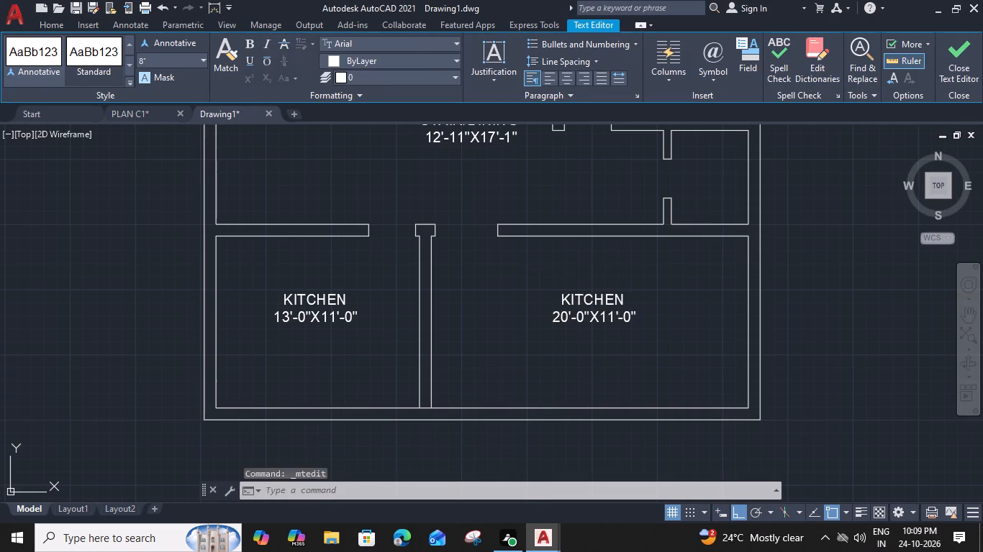
Measure the lower right room's width and depth again to check its label.
key("m")
type("EA")
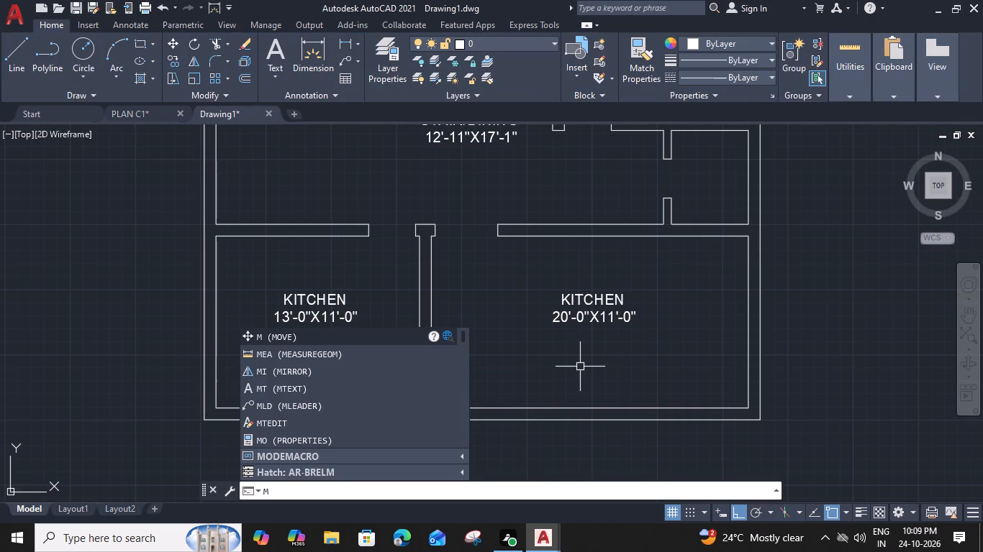
key("space")
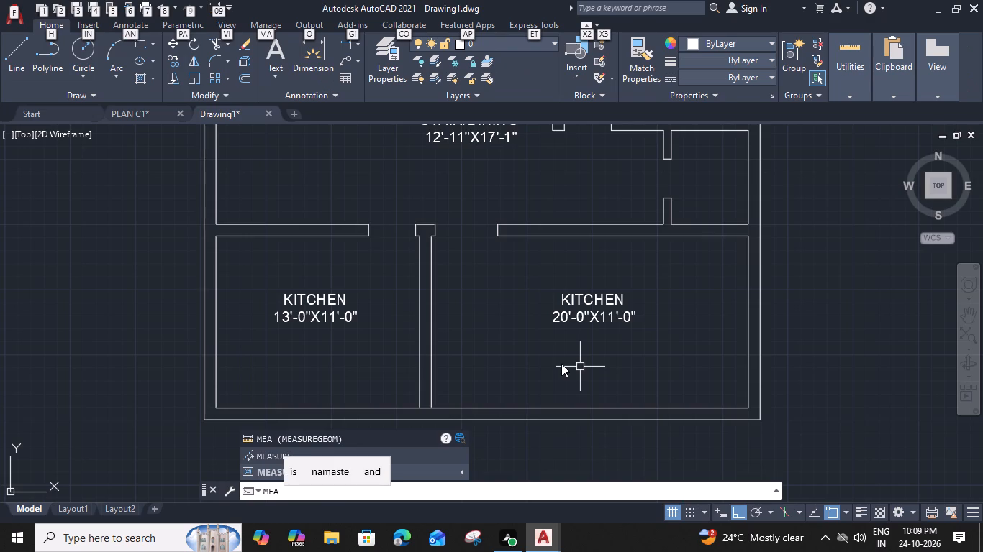
key("Return")
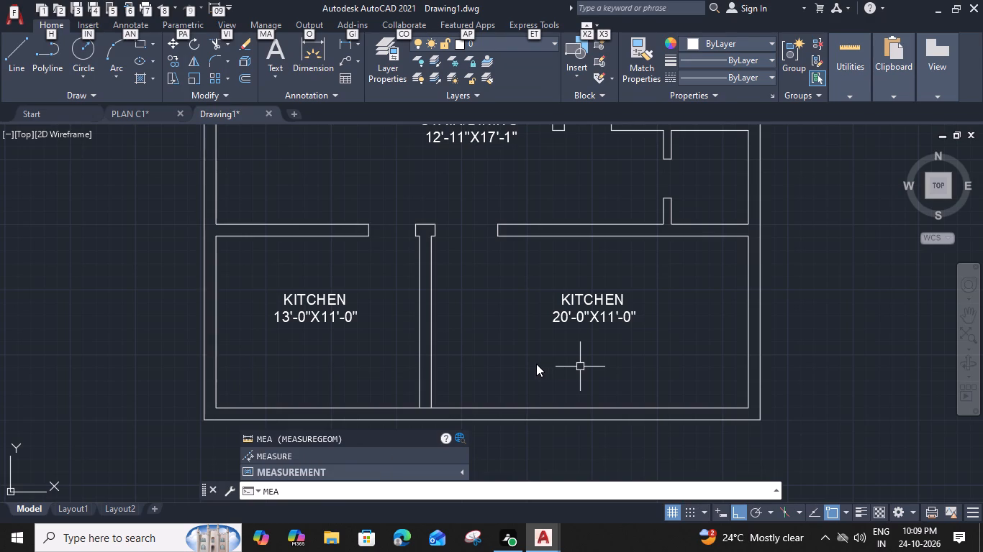
key("Return")
key("Escape")
key("Escape")
key("Escape")
type("MEA")
key("space")
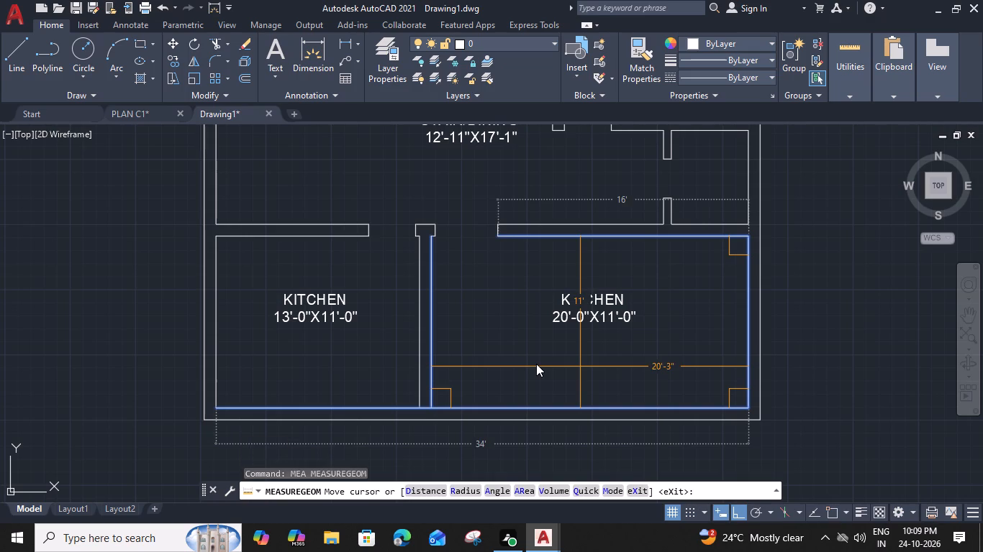
key("Escape")
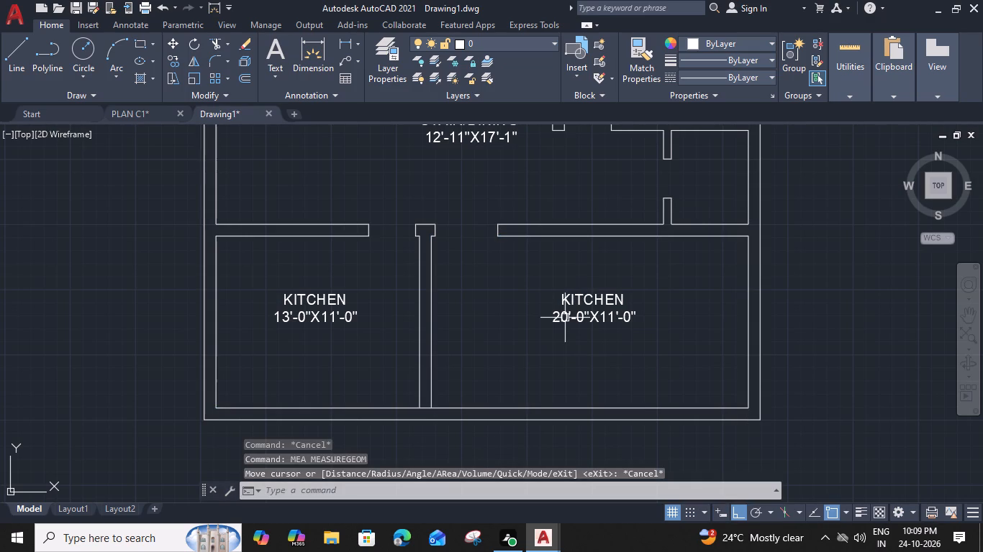
Set the width in the lower right room's label to 20'-3".
double_click(565, 318)
scroll(578, 317, "up", 1)
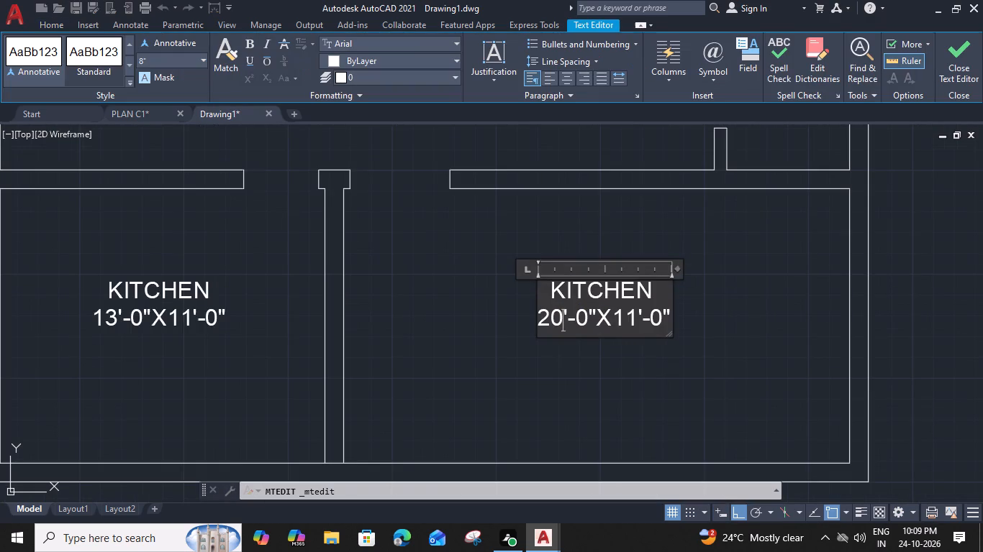
left_click(586, 323)
key("3")
left_click(538, 418)
scroll(538, 410, "down", 2)
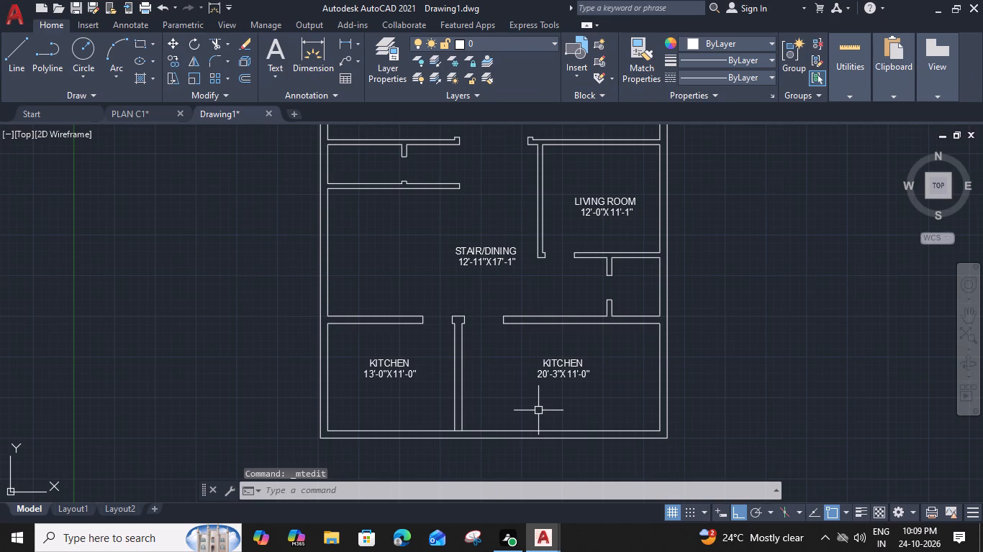
Extend the right face of the partition between the lower rooms to the outer wall line and remove the inner wall segment between its faces.
middle_click_drag(489, 412, 505, 348)
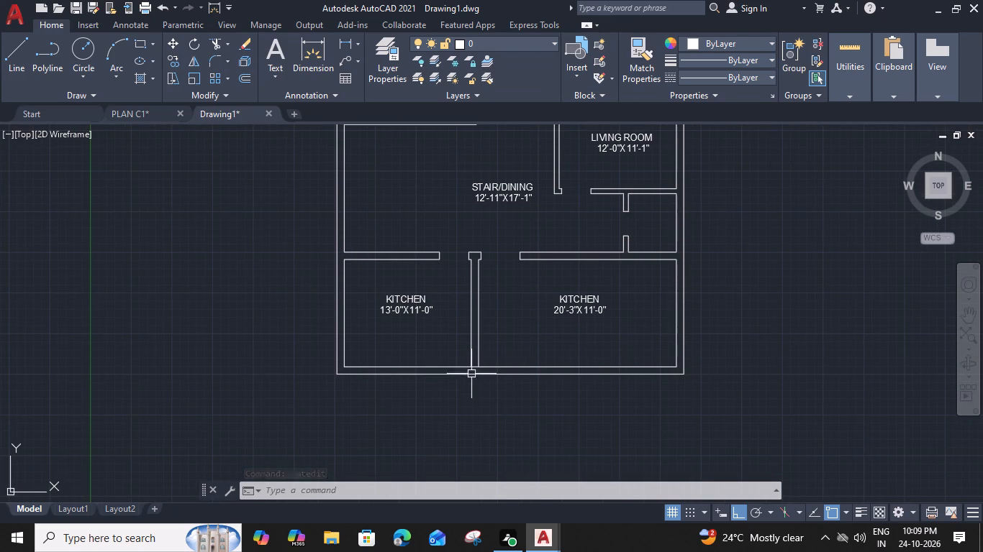
type("EX")
key("space")
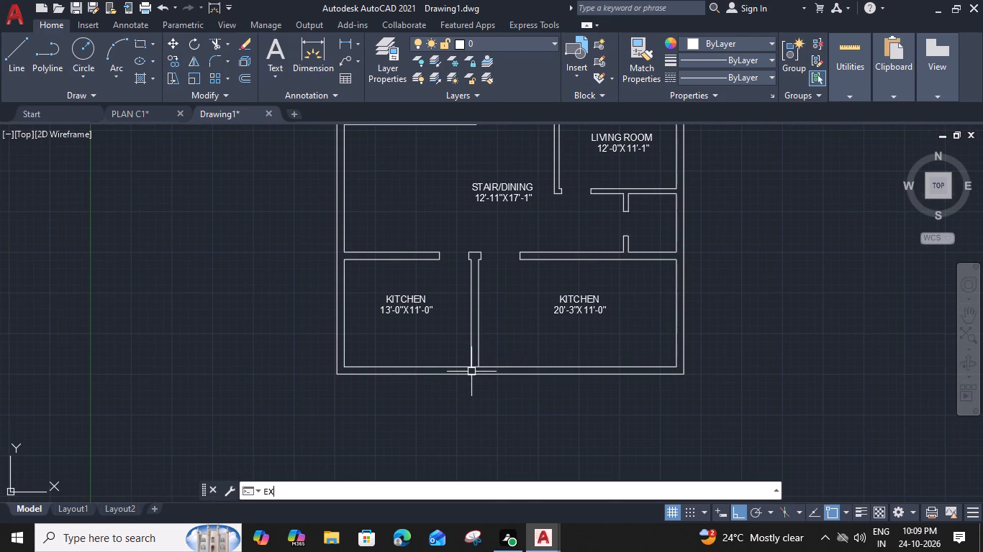
left_click(480, 349)
scroll(474, 369, "up", 2)
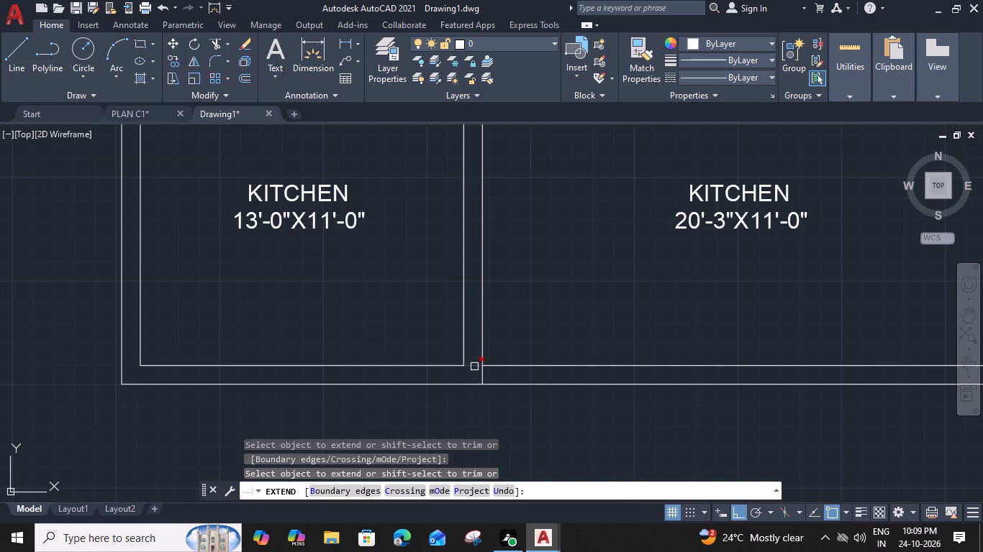
left_click(474, 364, "shift")
key("Escape")
scroll(474, 364, "down", 2)
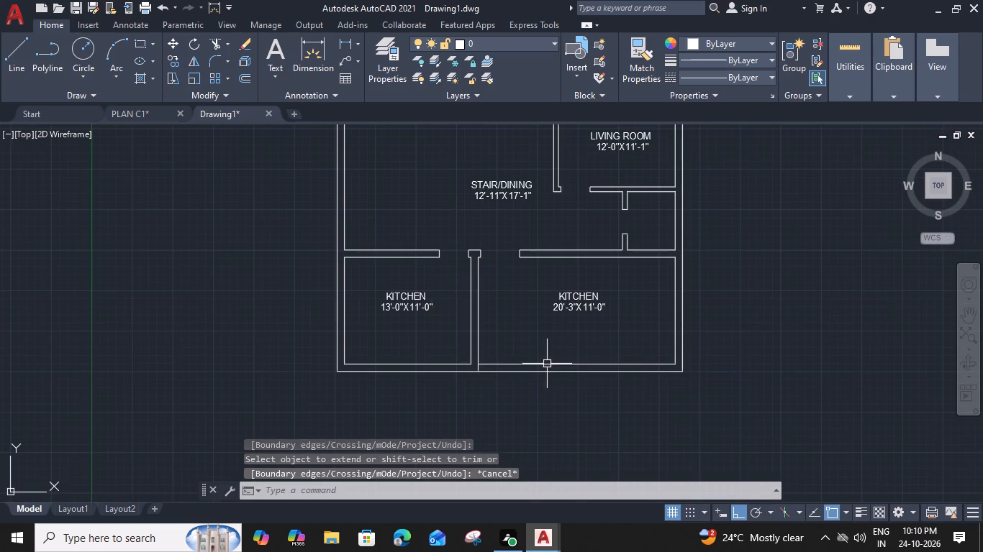
Copy the upper left bedroom's label straight down into the small room below it.
middle_click_drag(547, 364, 556, 364)
middle_click_drag(474, 380, 597, 379)
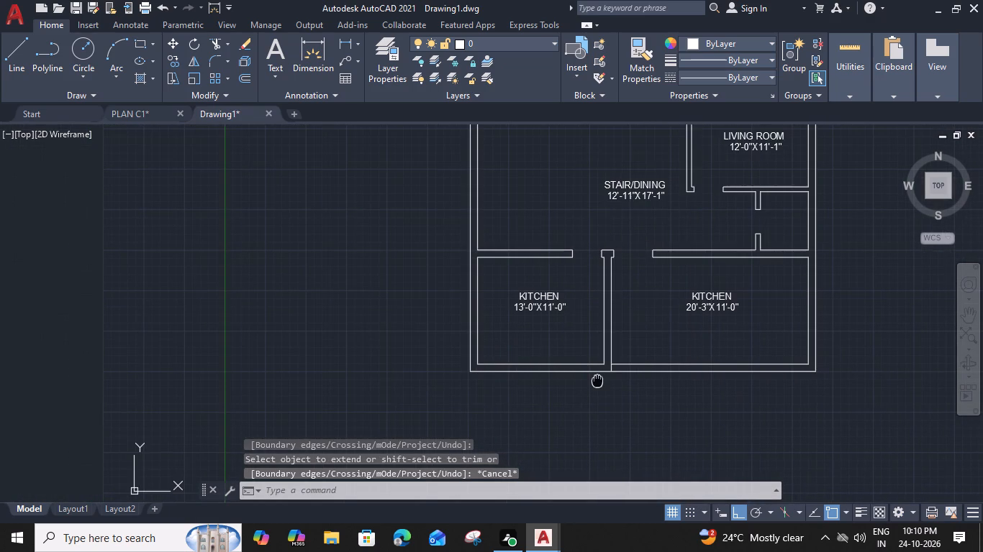
middle_click_drag(546, 344, 486, 443)
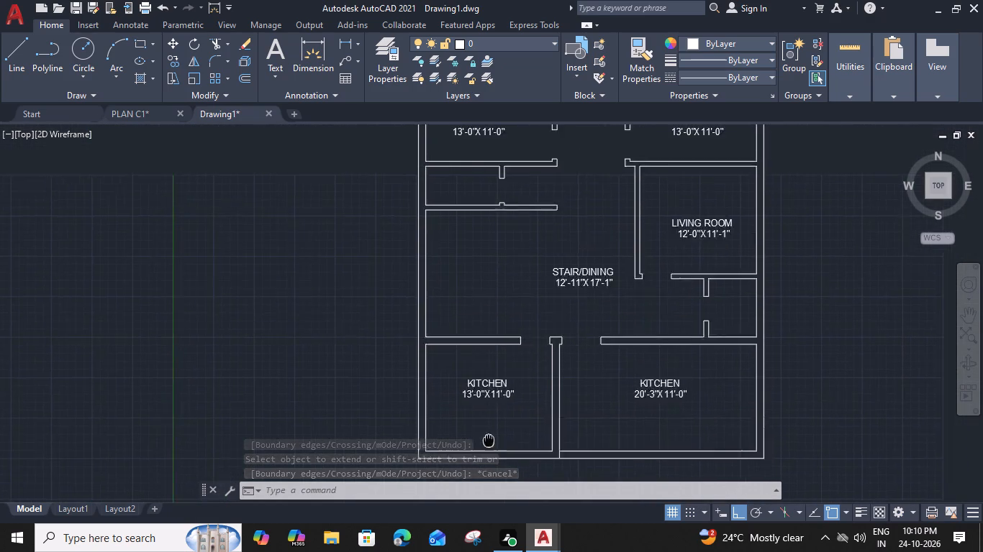
middle_click_drag(486, 443, 481, 456)
middle_click_drag(486, 354, 486, 372)
middle_click_drag(459, 218, 483, 282)
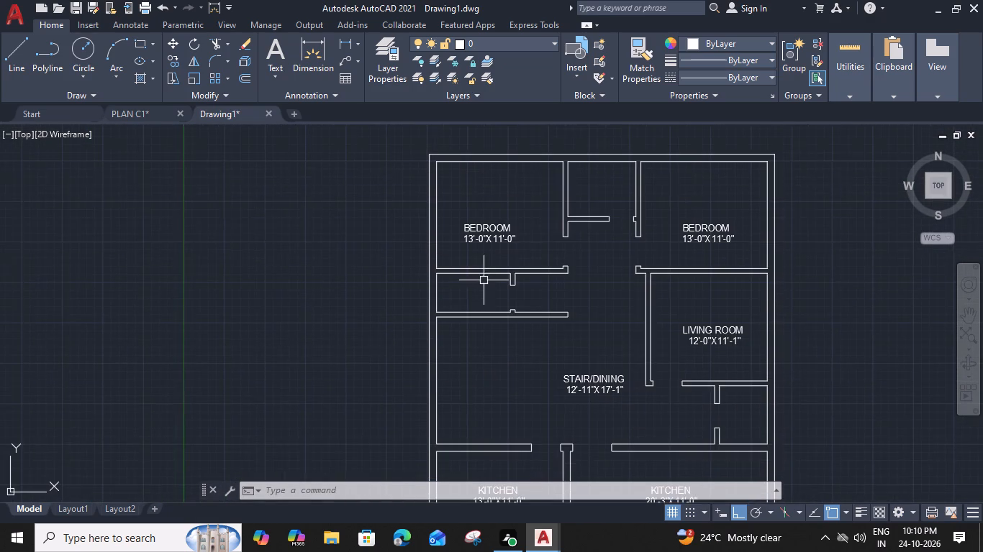
left_click(484, 234)
type("CO")
key("space")
left_click(467, 245)
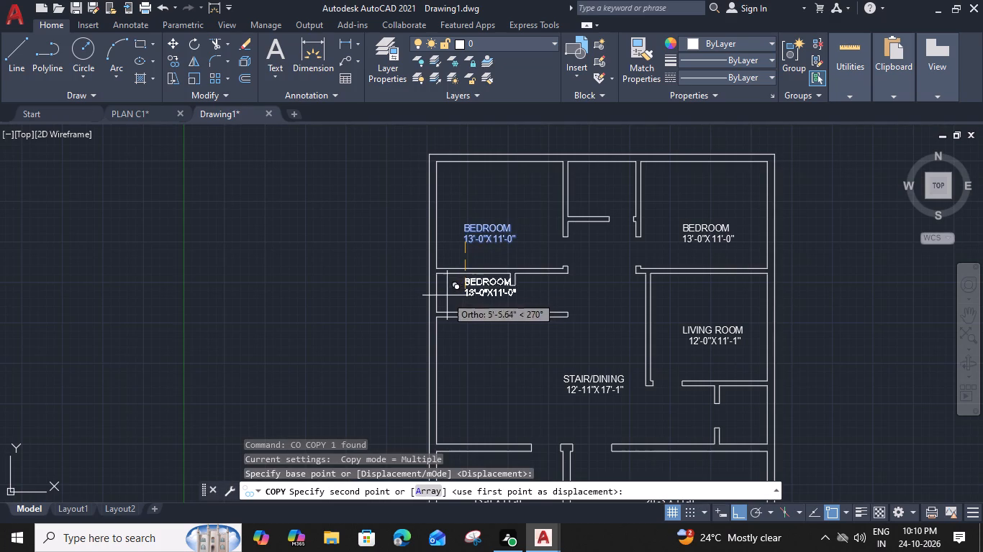
left_click(441, 297)
key("Escape")
Move the copied BEDROOM label slightly right so it sits inside the small room's walls.
left_click(477, 287)
key("n")
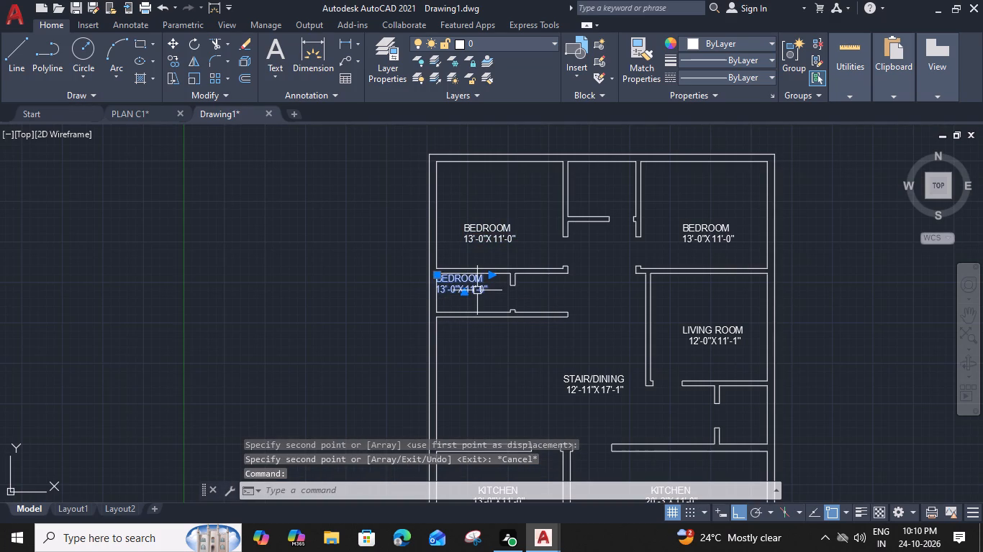
key("BackSpace")
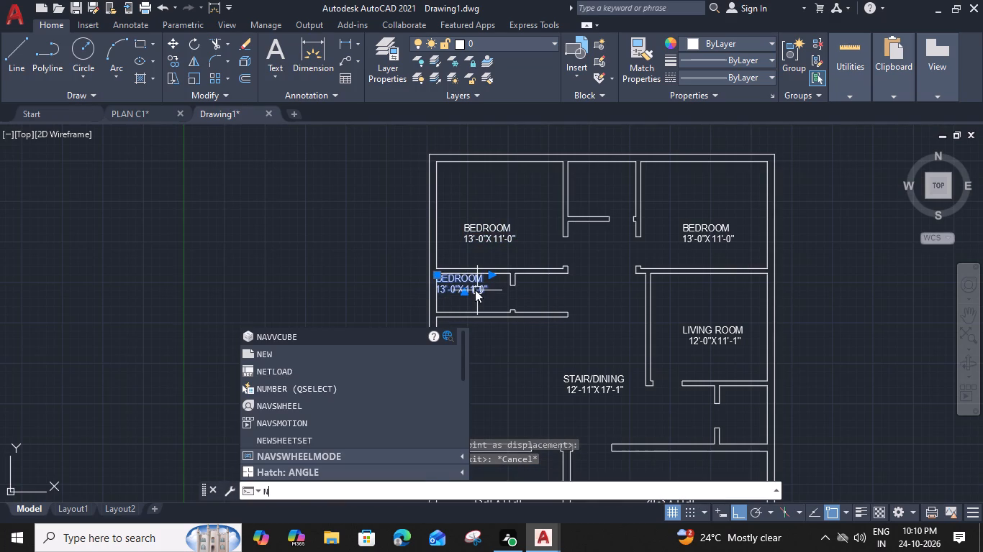
key("BackSpace")
type("M")
key("space")
scroll(475, 288, "up", 2)
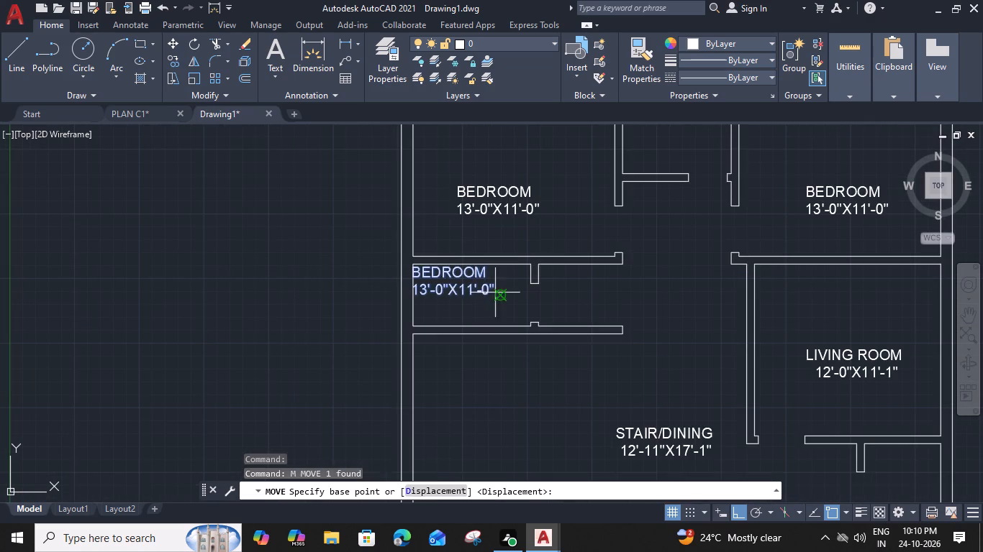
left_click(497, 293)
left_click(517, 295)
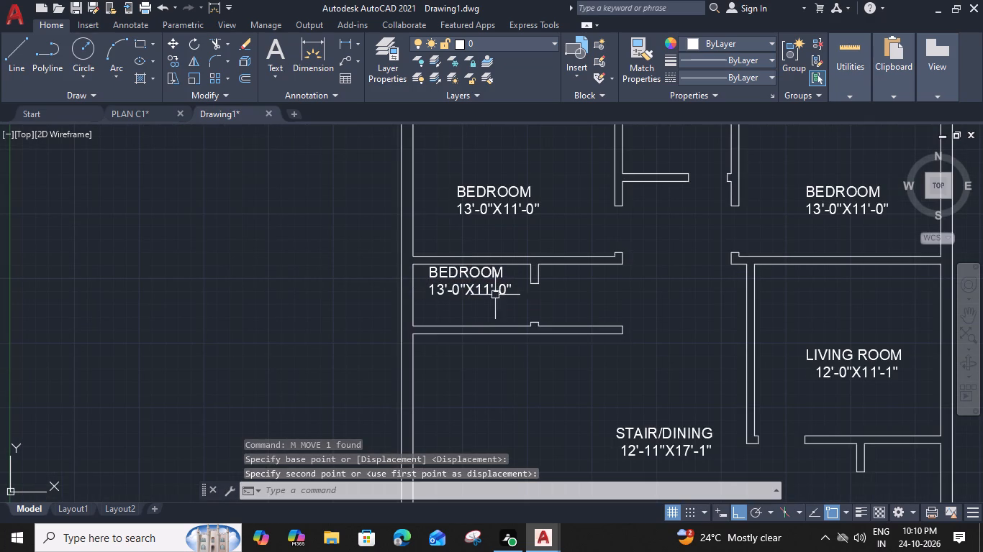
Change the small room's label to BATH with the size line 7'-7"X4'-0".
double_click(491, 291)
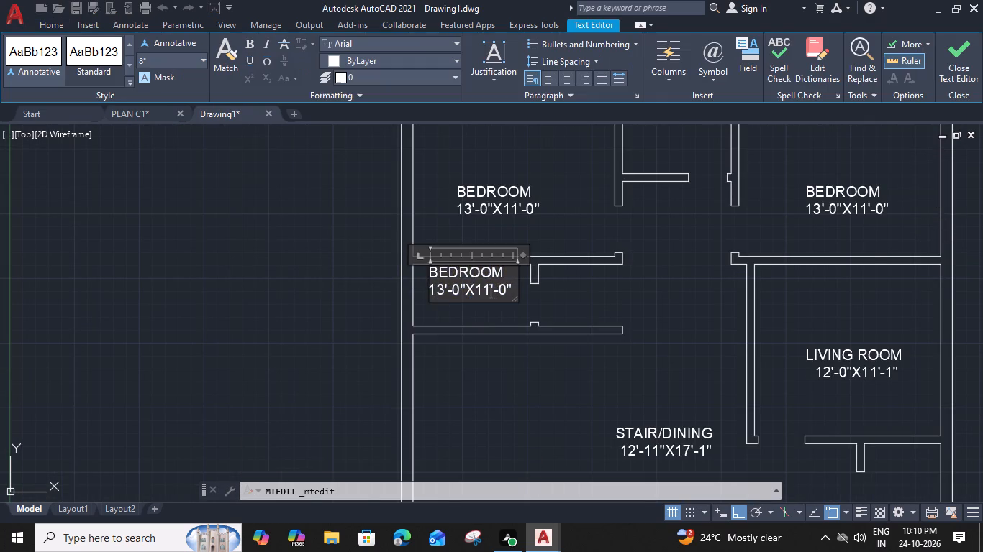
scroll(486, 263, "up", 1)
left_click_drag(515, 278, 387, 277)
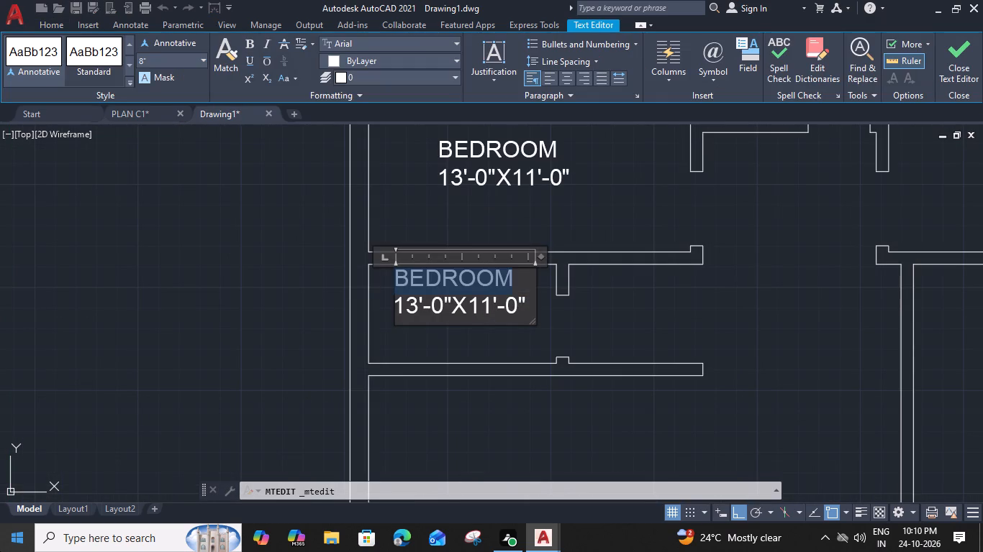
key("b")
key("a")
type("TH")
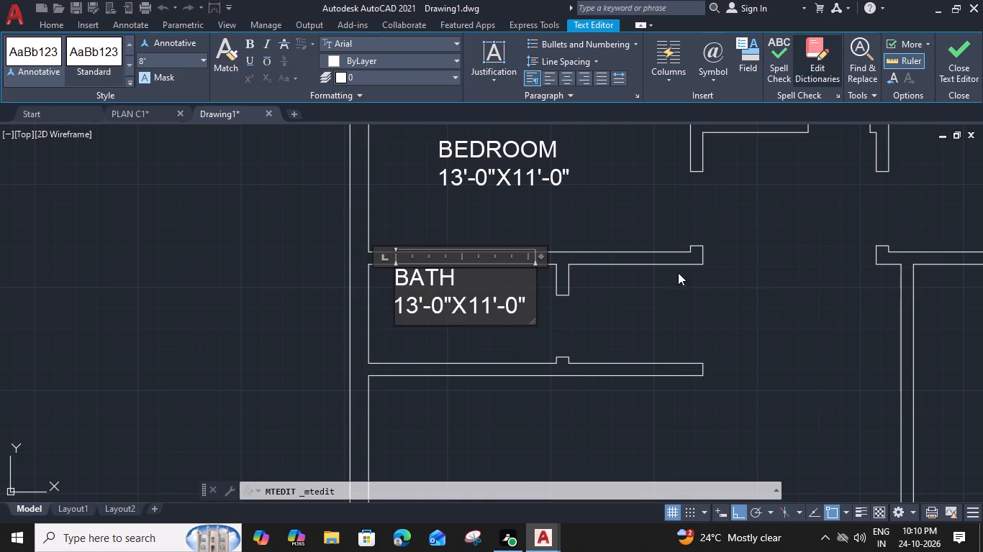
left_click_drag(414, 306, 389, 305)
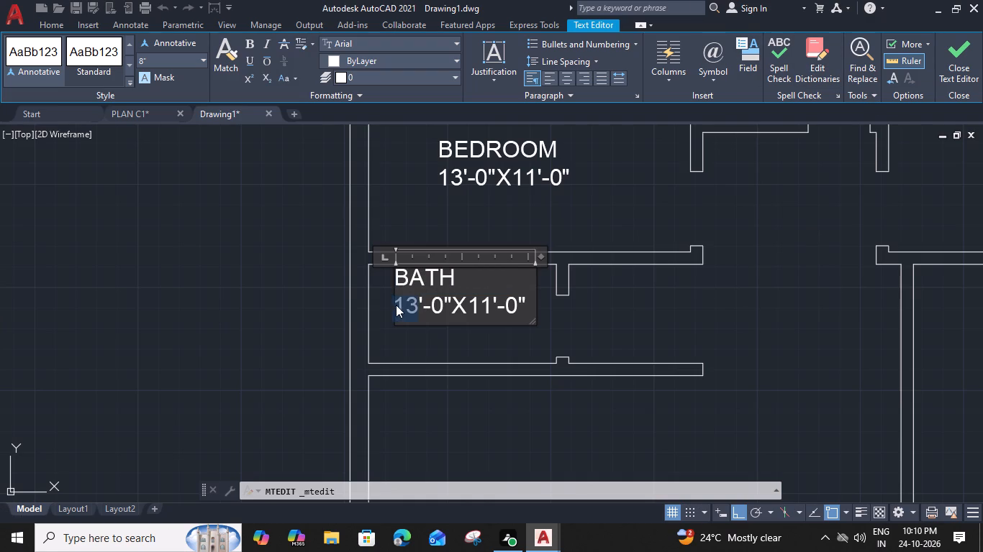
key("7")
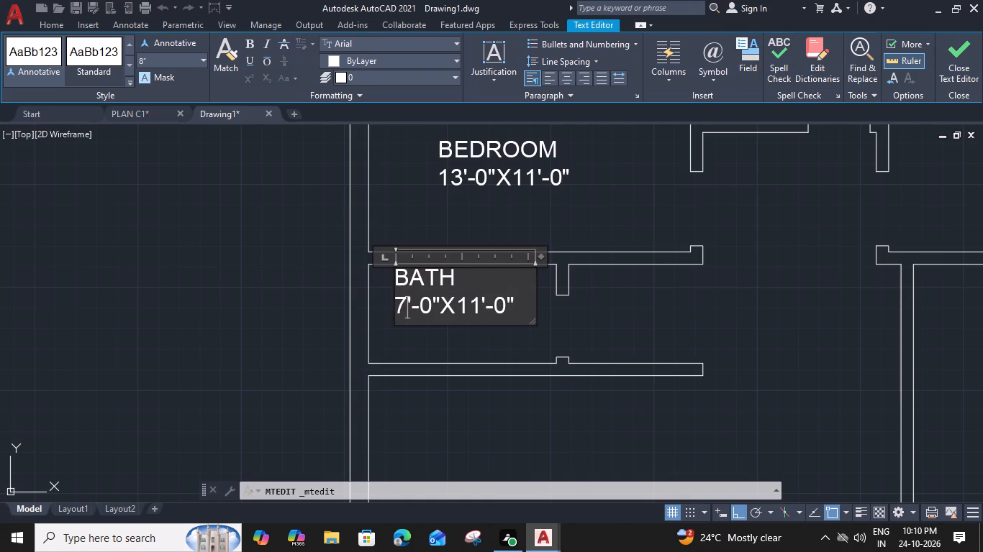
left_click_drag(430, 305, 424, 305)
key("7")
left_click_drag(476, 307, 472, 307)
left_click_drag(472, 307, 459, 305)
key("4")
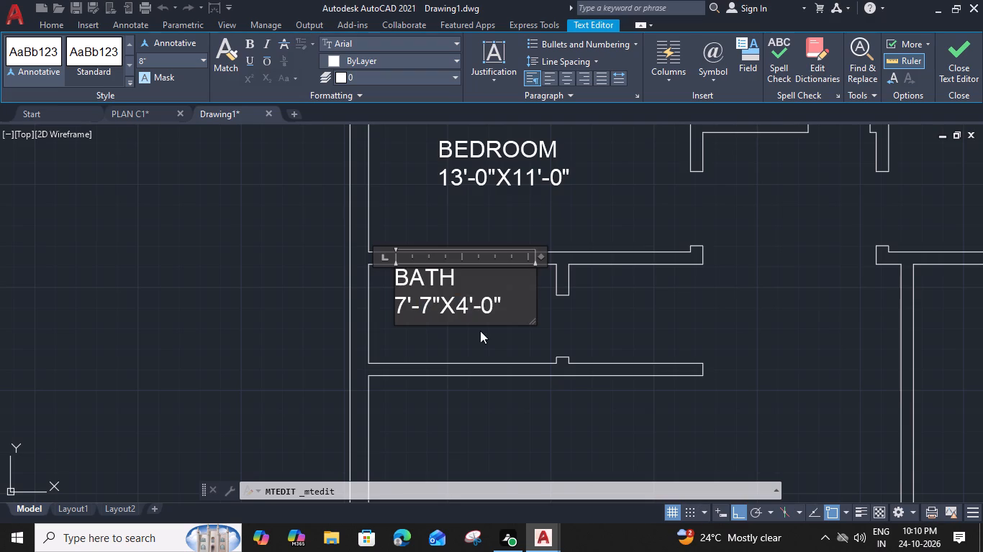
left_click(480, 331)
Measure the small bath's width and depth to check its label.
left_click(460, 305)
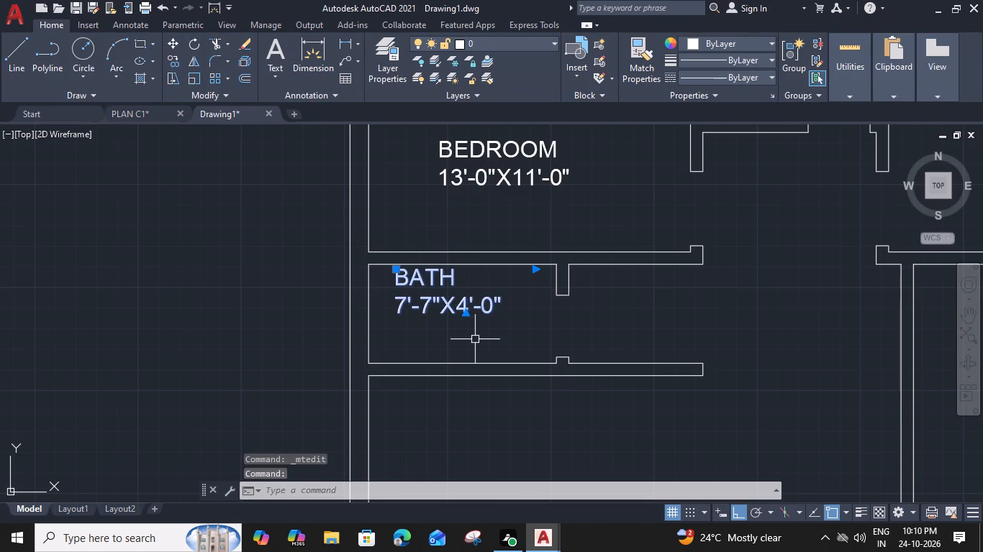
key("Escape")
type("MEA")
key("space")
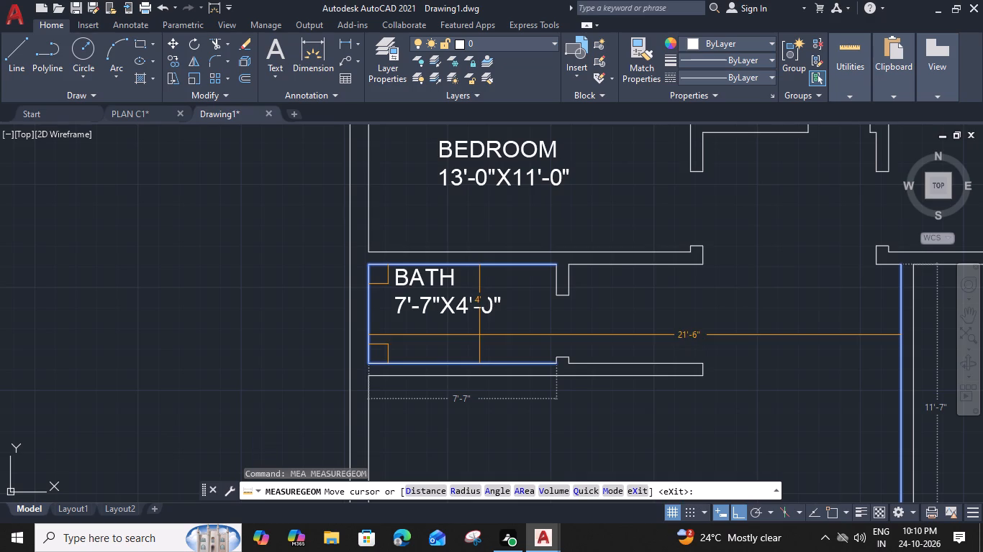
key("Escape")
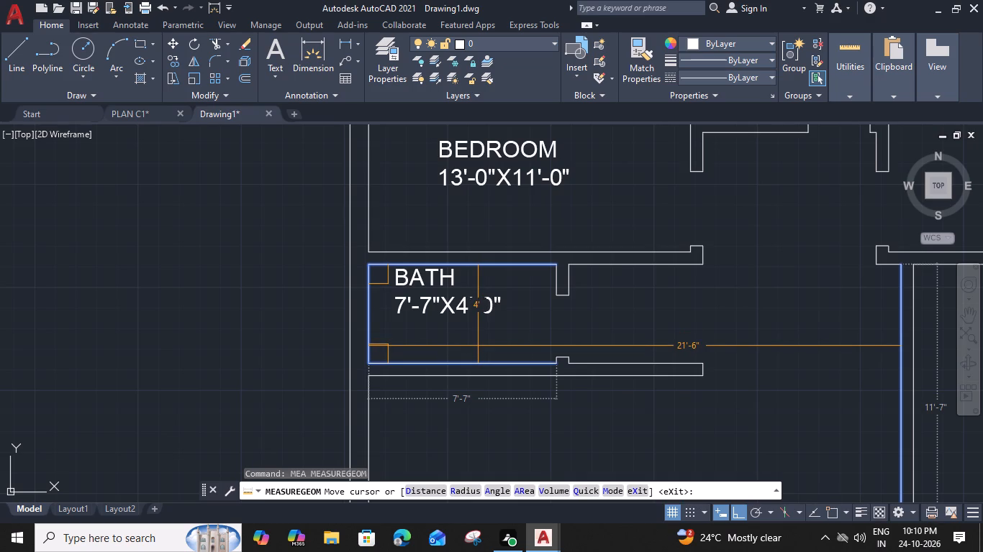
Indent the word BATH by three spaces to centre it over its size line and narrow the text frame to fit.
double_click(467, 307)
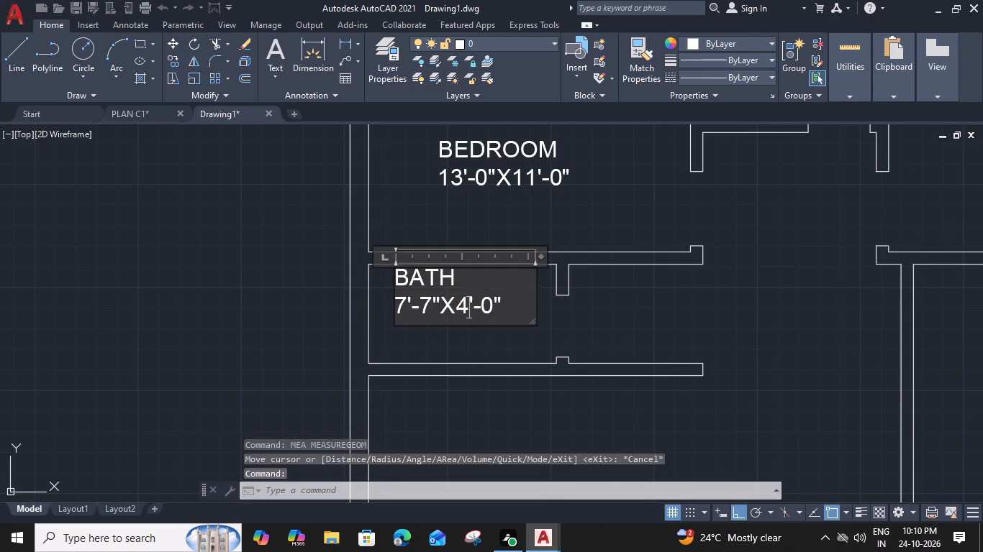
left_click(396, 275)
key("space")
key("space")
key("space")
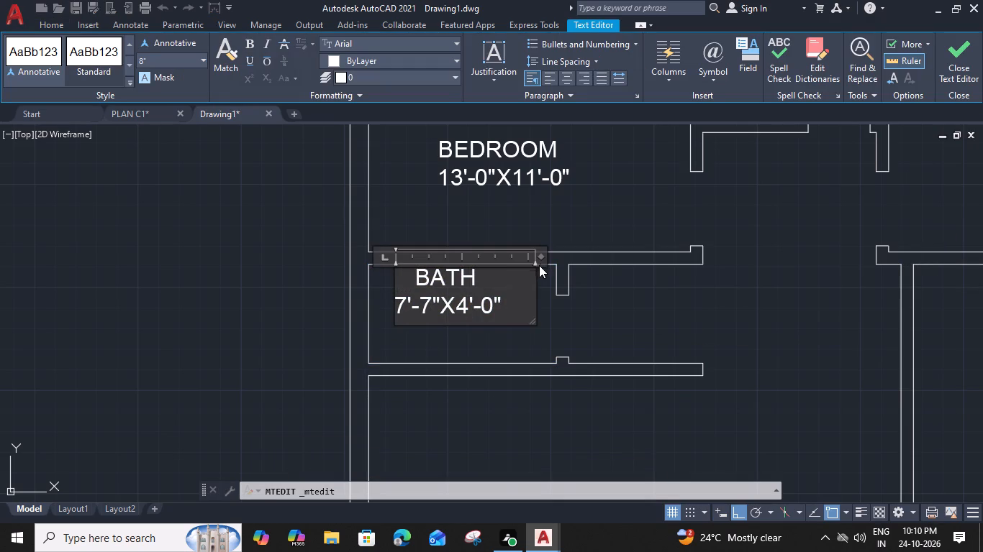
left_click_drag(539, 257, 507, 257)
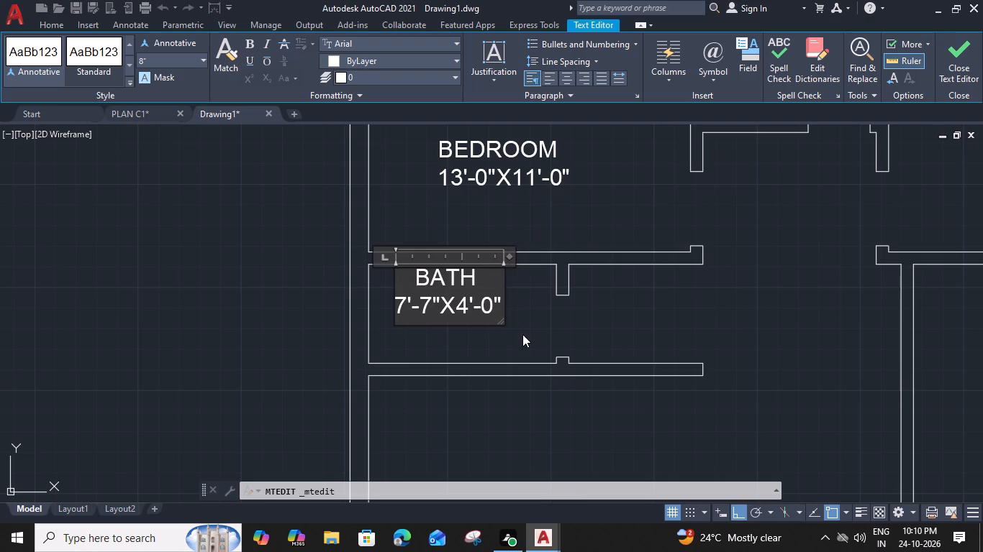
left_click(522, 341)
Move the BATH label down to the middle of the small room's depth.
left_click(405, 306)
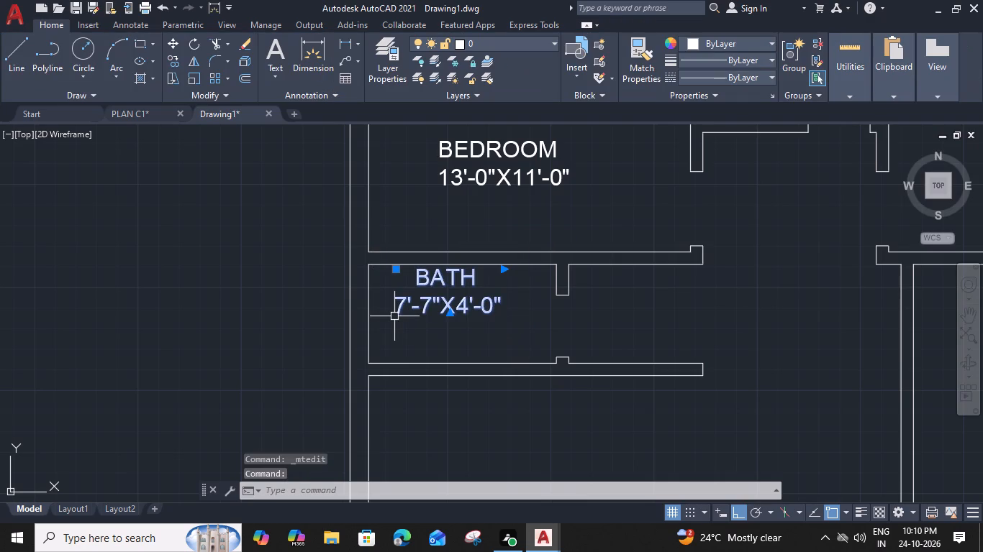
type("M")
key("space")
left_click(396, 313)
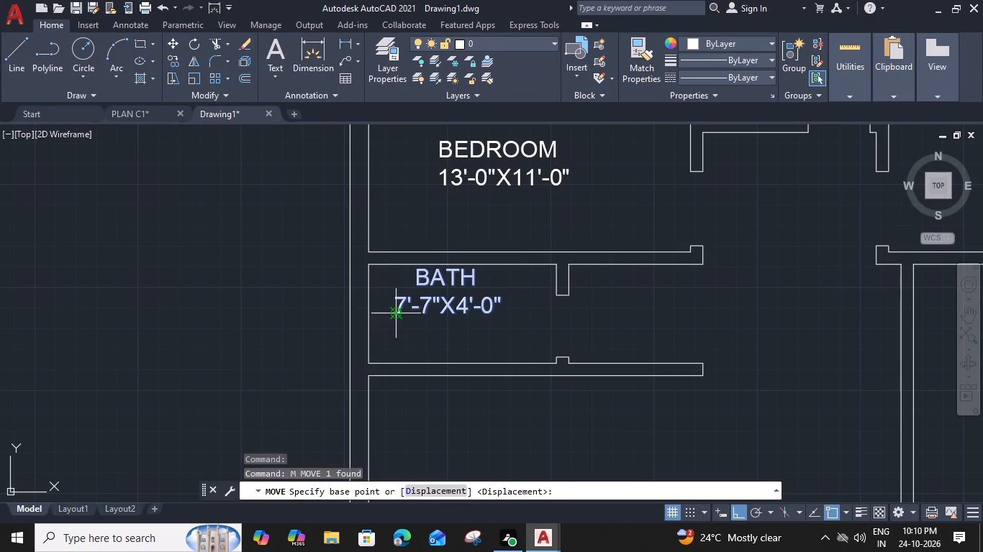
left_click(398, 338)
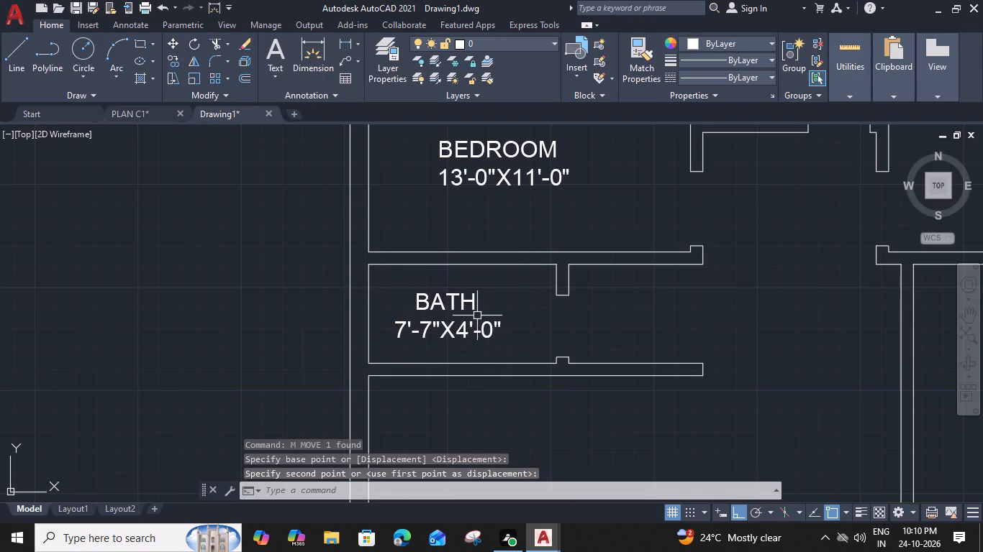
Copy the BATH label to the room between the two upper bedrooms, using the door opening's wall corner as base point.
left_click(472, 305)
type("CO")
key("space")
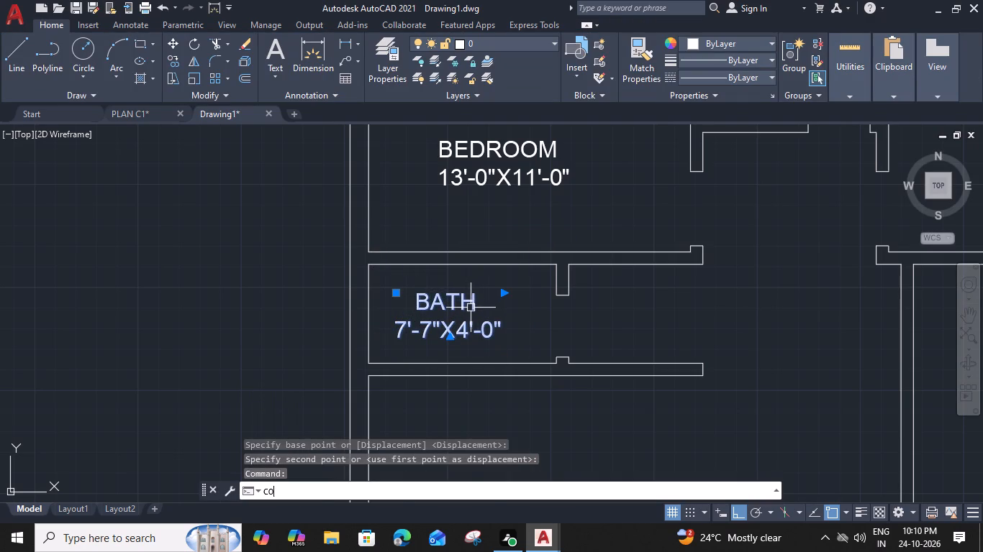
left_click(557, 355)
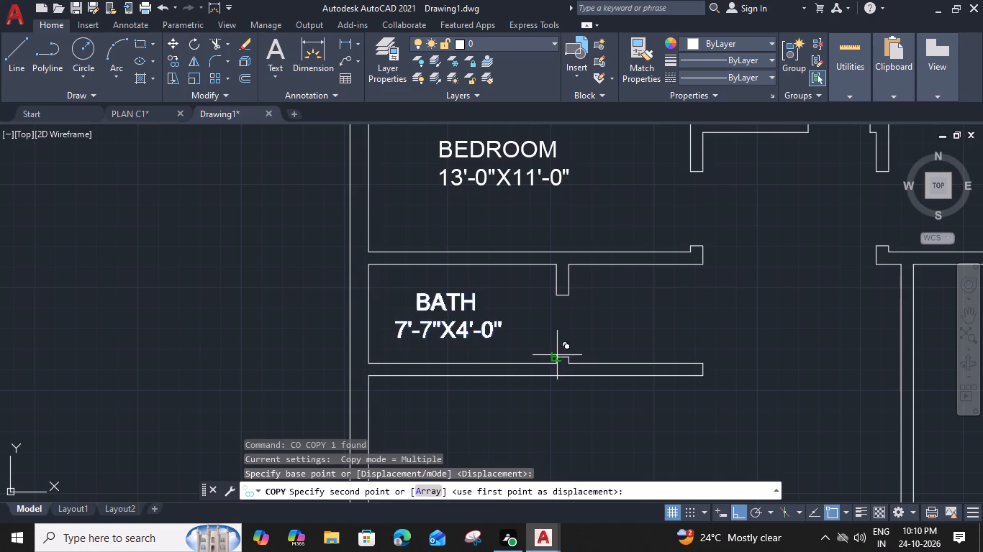
middle_click_drag(651, 280, 434, 403)
left_click(586, 240)
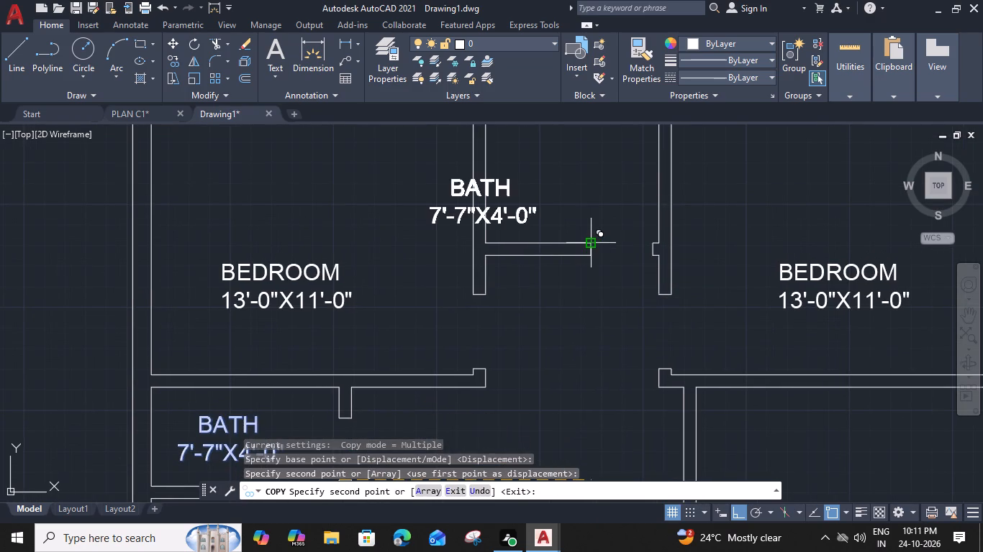
key("Escape")
Move the copied BATH label right so it sits between the side walls of the upper middle room.
middle_click_drag(590, 207, 499, 309)
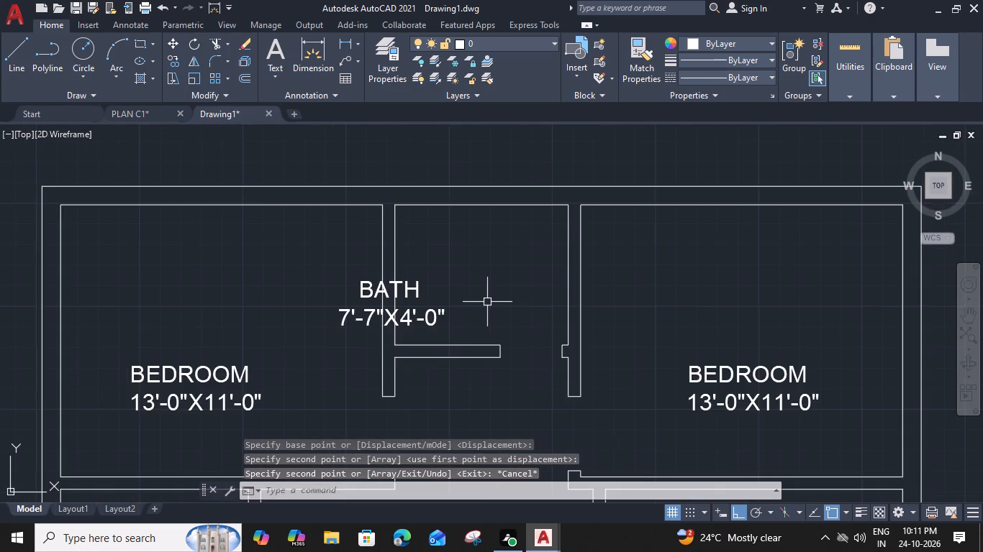
left_click(429, 317)
key("m")
key("space")
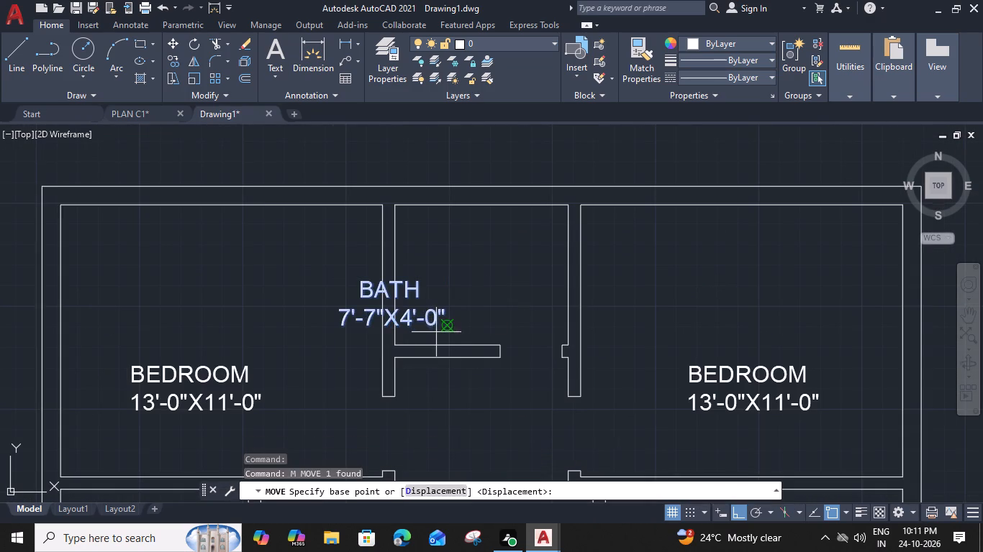
left_click(448, 323)
left_click(543, 320)
Set the size line of the upper middle bath's label to 7'-0"X5'-8".
double_click(466, 315)
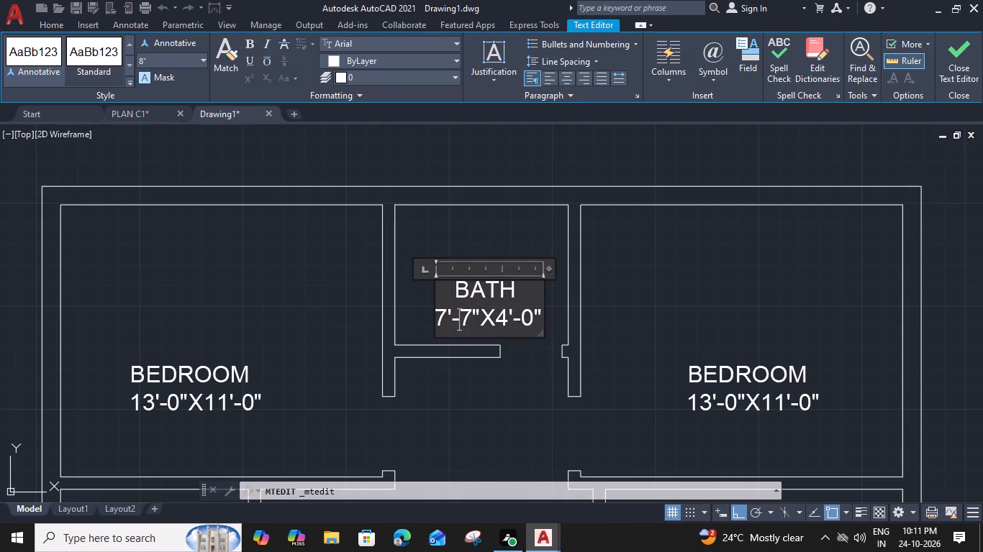
left_click_drag(474, 321, 463, 321)
key("0")
left_click_drag(506, 321, 498, 318)
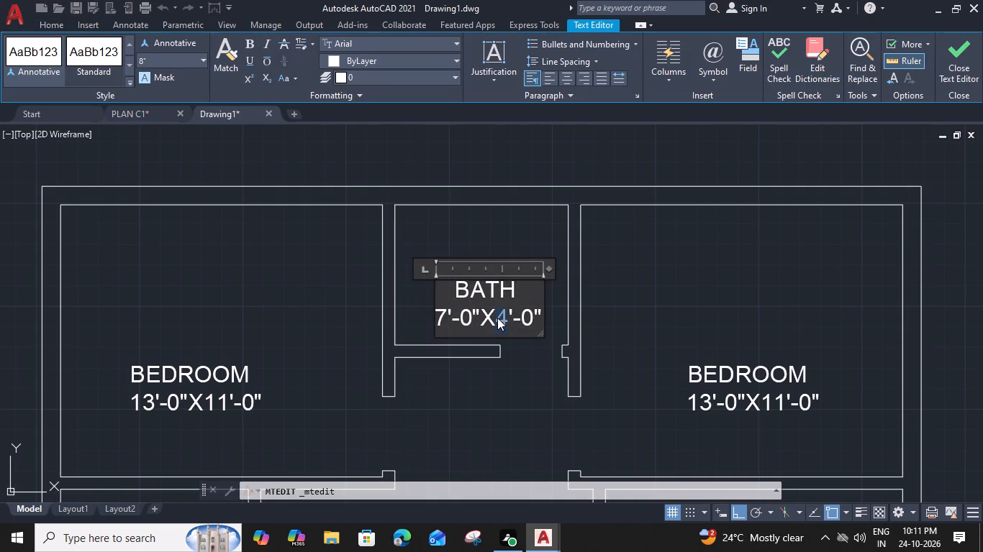
key("5")
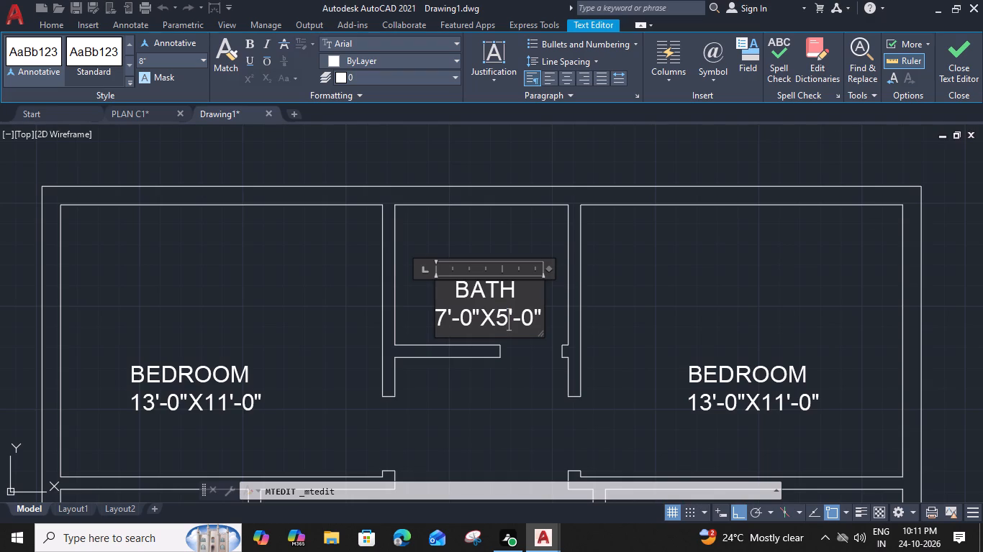
left_click_drag(534, 319, 525, 319)
key("8")
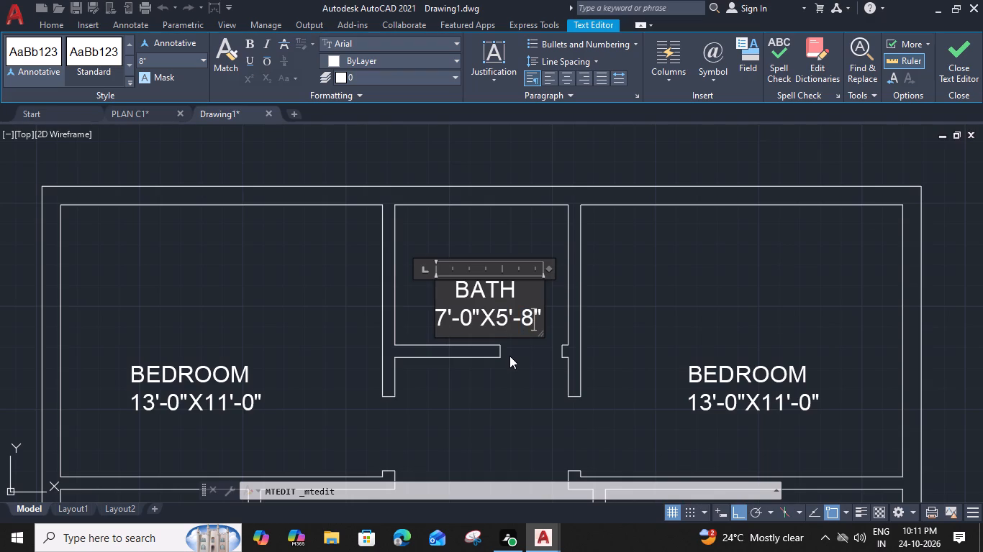
left_click(509, 356)
Copy the upper middle BATH label down into the small room below the living room, using the side wall as base point.
left_click(448, 314)
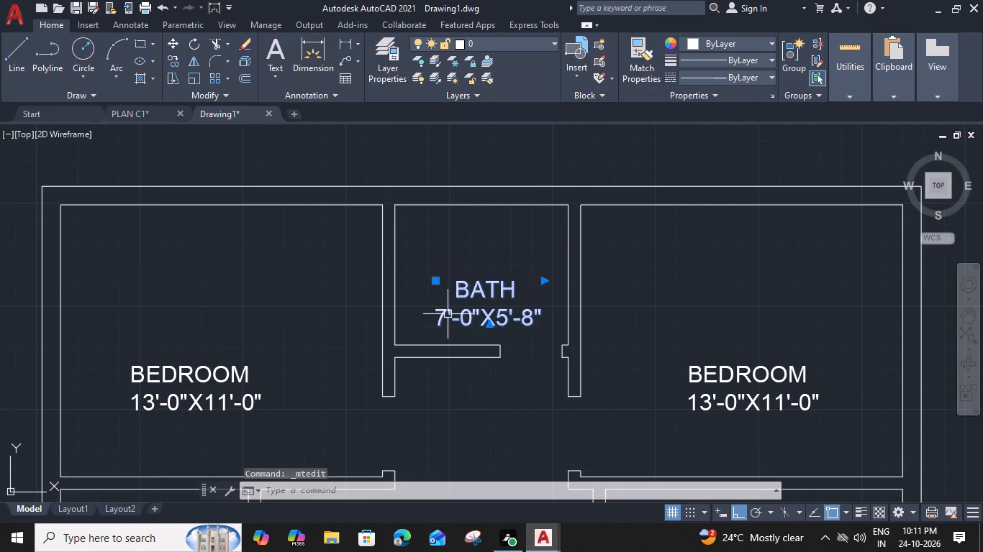
key("c")
type("O")
key("space")
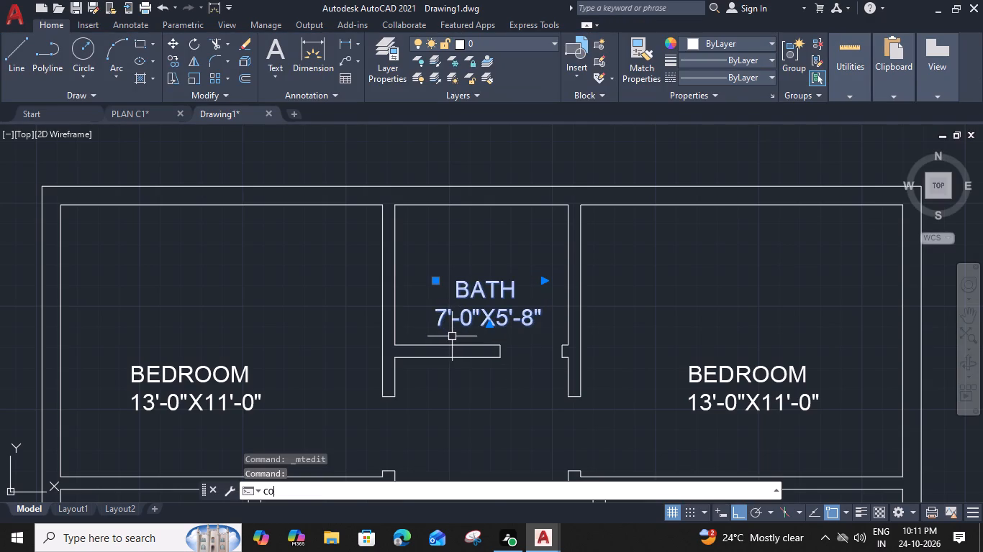
left_click(567, 275)
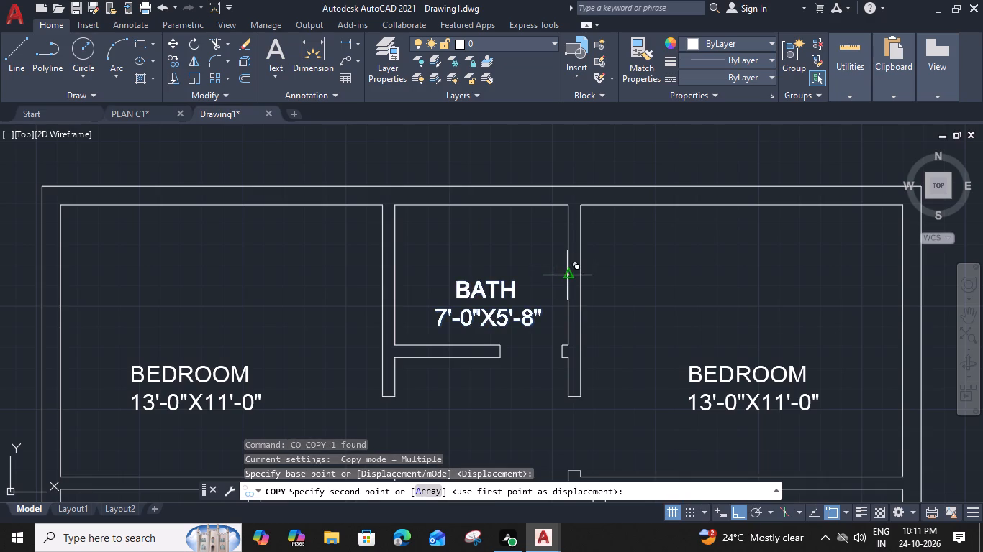
scroll(576, 390, "down", 2)
middle_click_drag(575, 377, 484, 180)
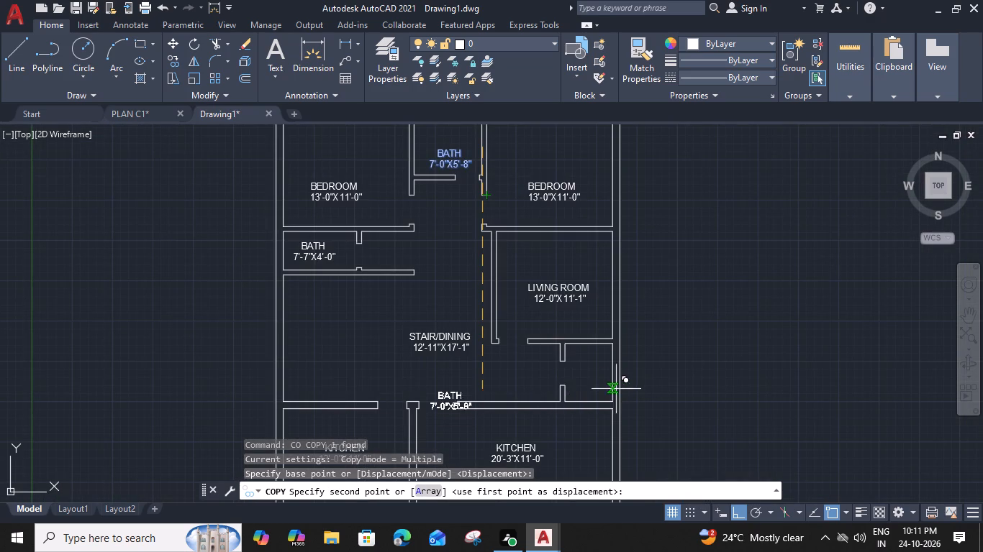
left_click(612, 372)
key("Escape")
Measure the small room below the living room and set its BATH label's size line to 4'-11"X6'-0".
middle_click_drag(597, 396, 563, 376)
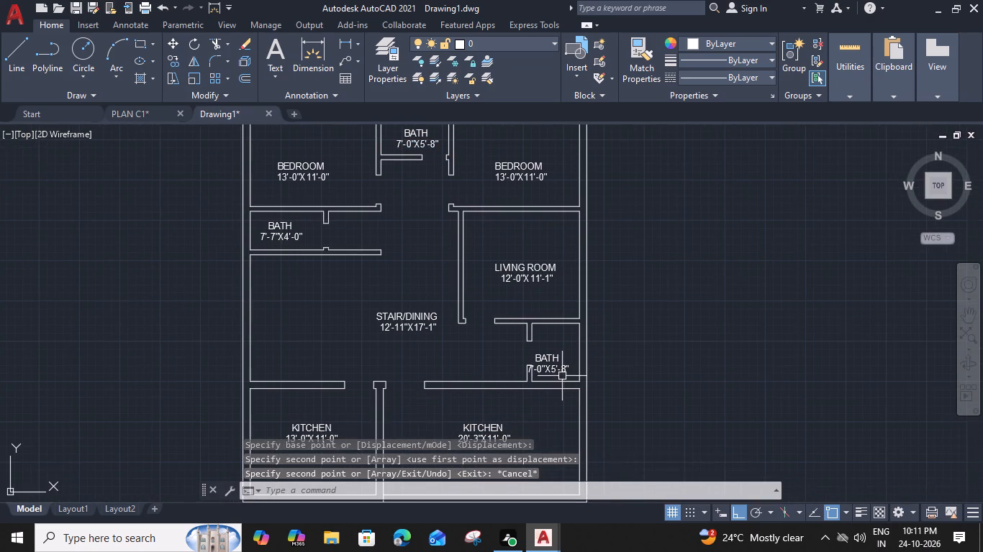
key("m")
type("EA")
key("space")
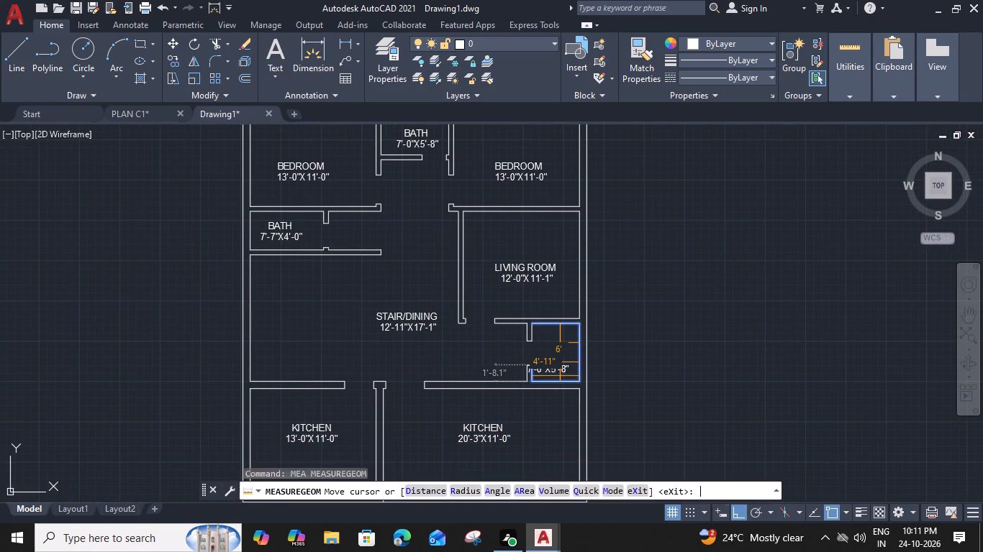
scroll(561, 373, "up", 2)
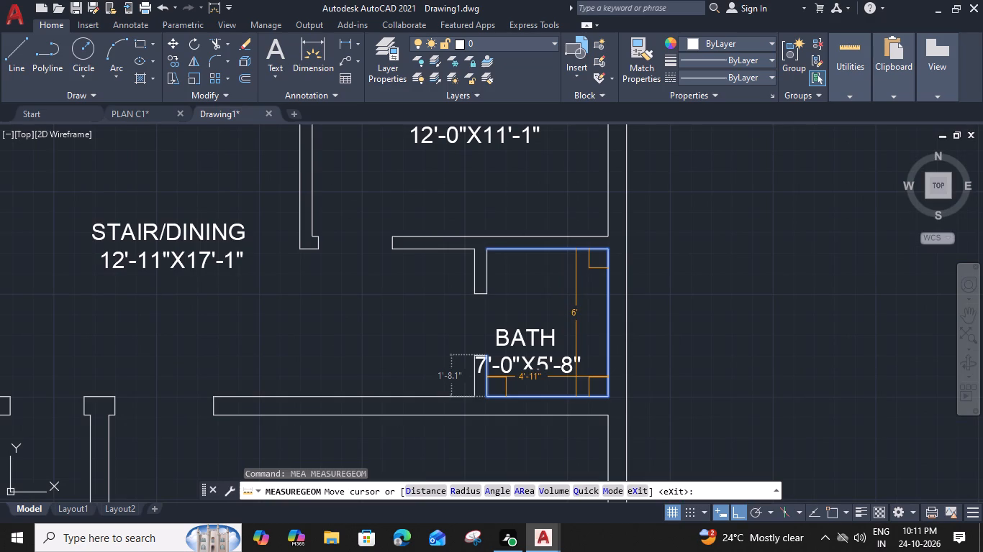
key("Escape")
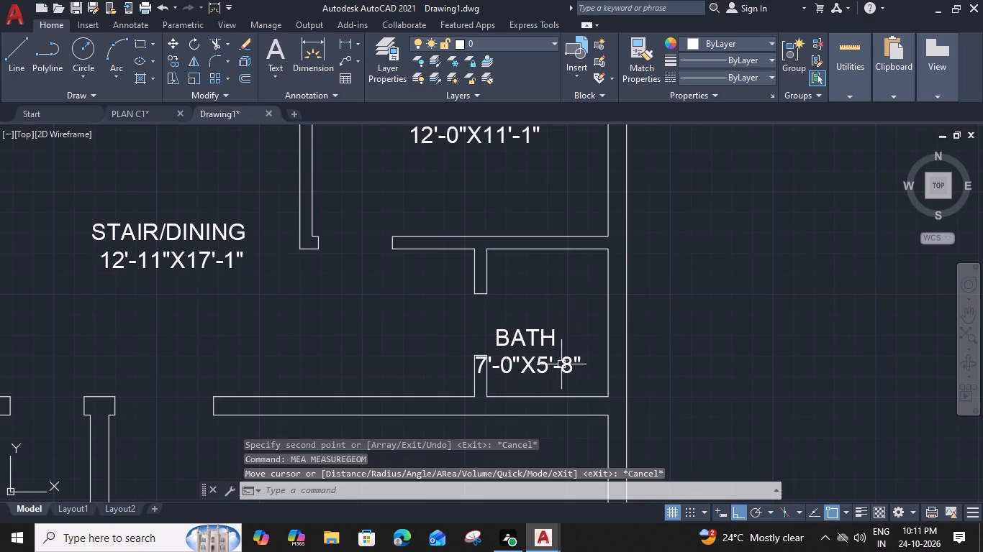
double_click(561, 364)
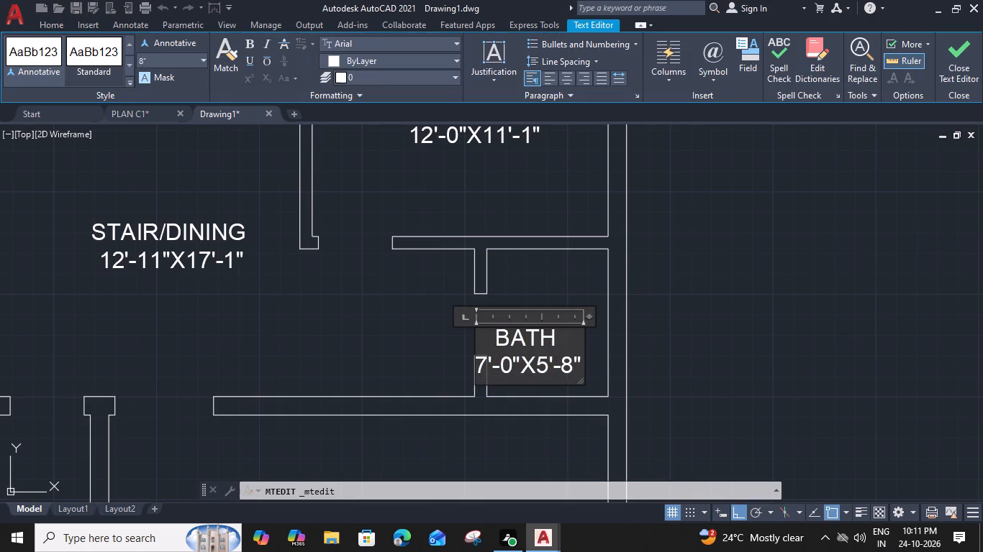
left_click(484, 362)
key("4")
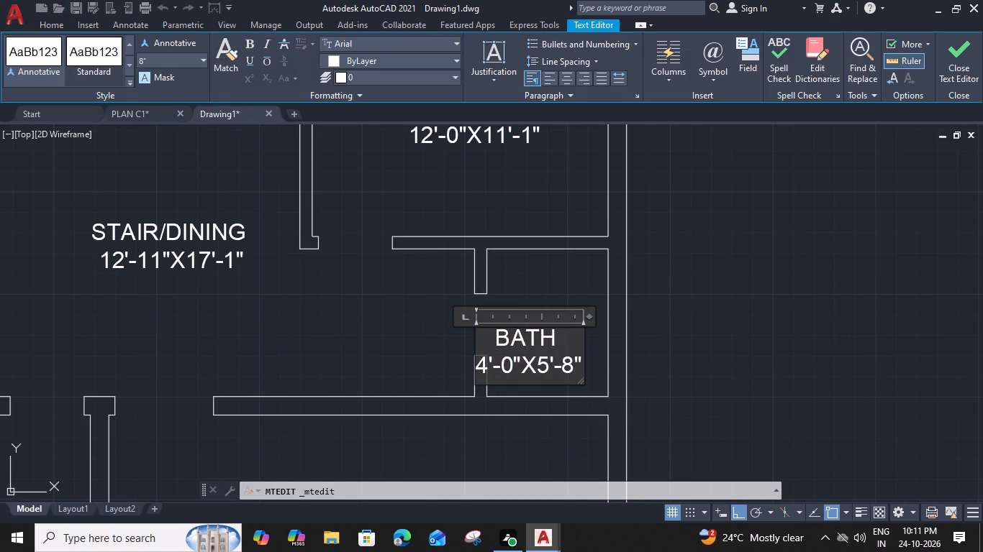
left_click_drag(510, 367, 503, 367)
type("11")
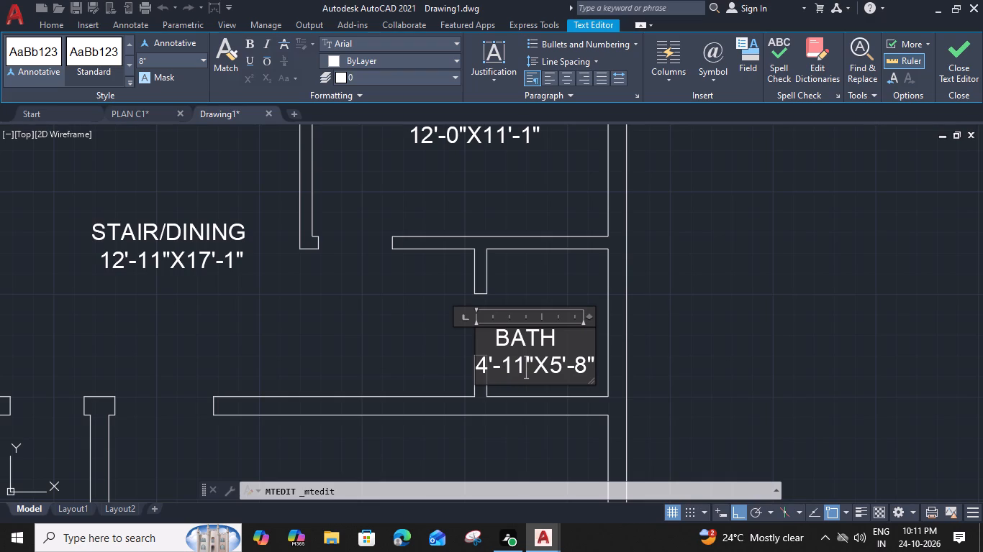
left_click(556, 373)
key("6")
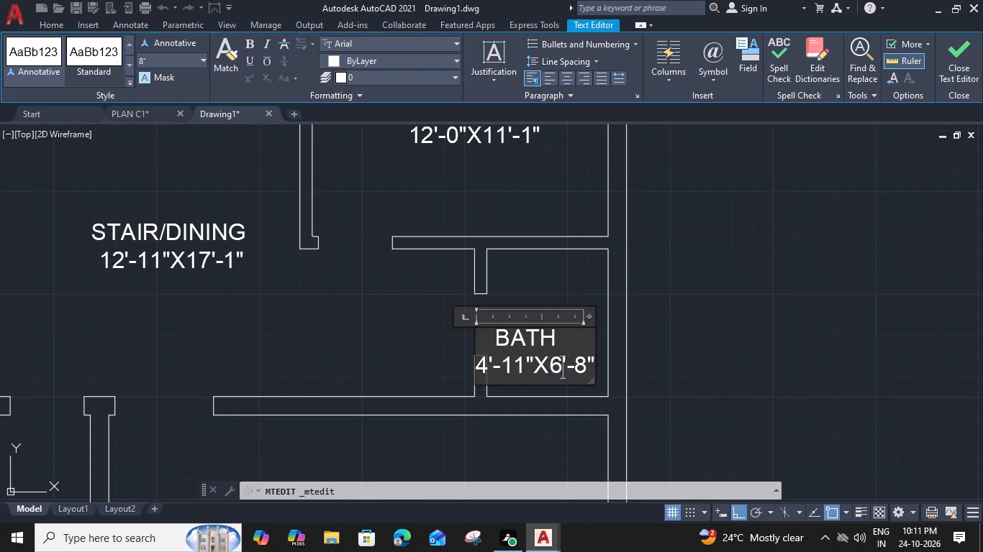
left_click(579, 372)
key("0")
left_click(583, 283)
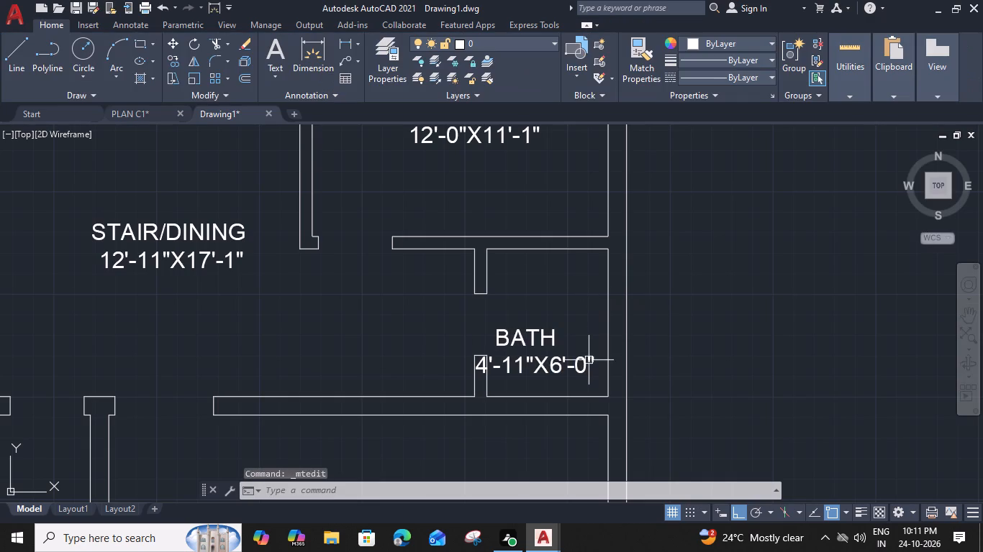
Move the BATH label below the living room straight up to about the middle of the room's depth.
left_click(586, 362)
type("M")
key("space")
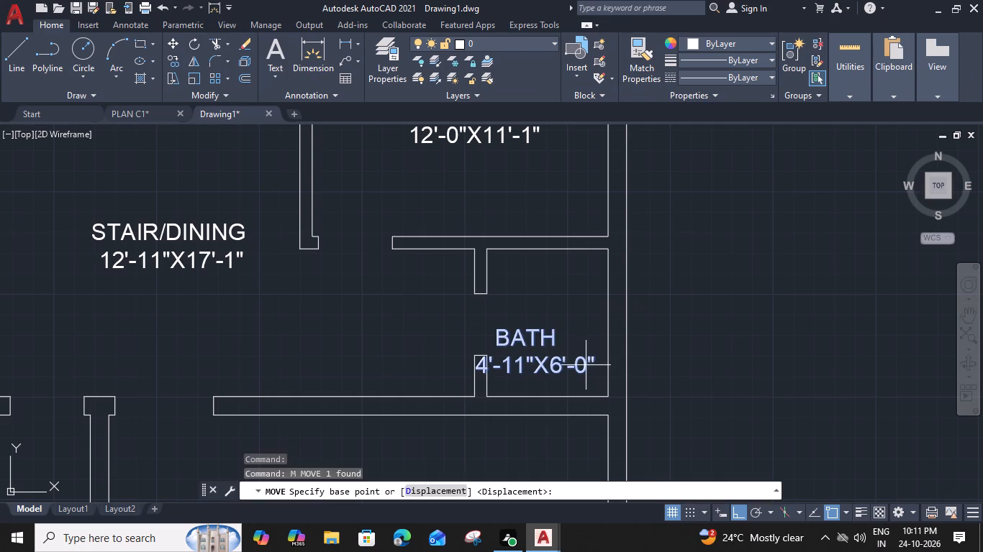
left_click(589, 370)
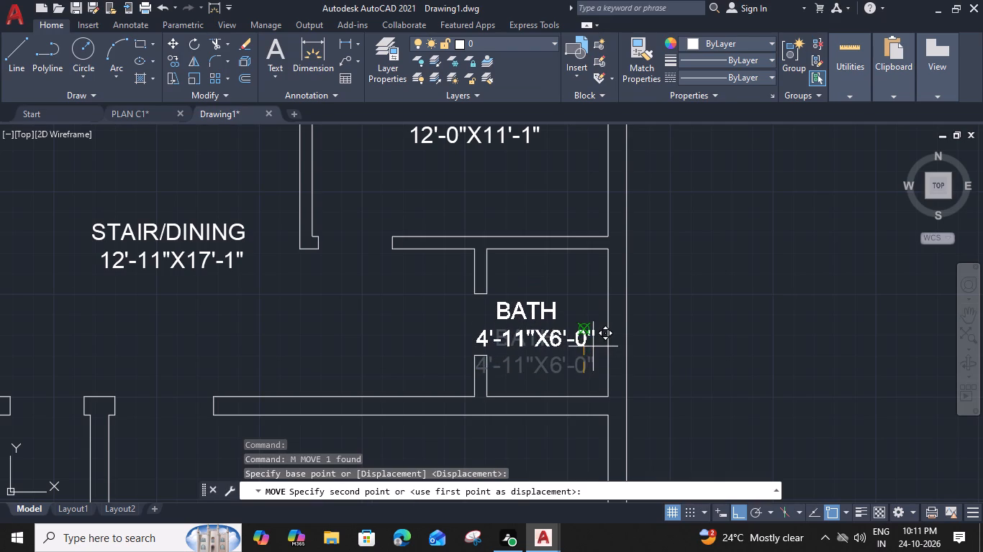
left_click(593, 346)
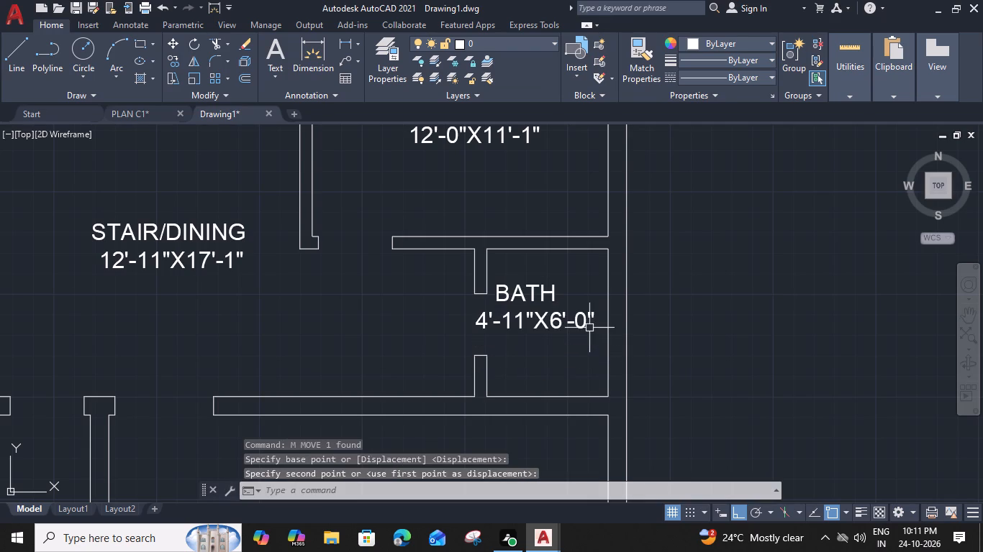
Insert the Door - Imperial block from the architectural tool palette into the empty area beside the STAIR/DINING label.
scroll(420, 363, "down", 1)
middle_click_drag(420, 363, 605, 210)
scroll(486, 337, "down", 1)
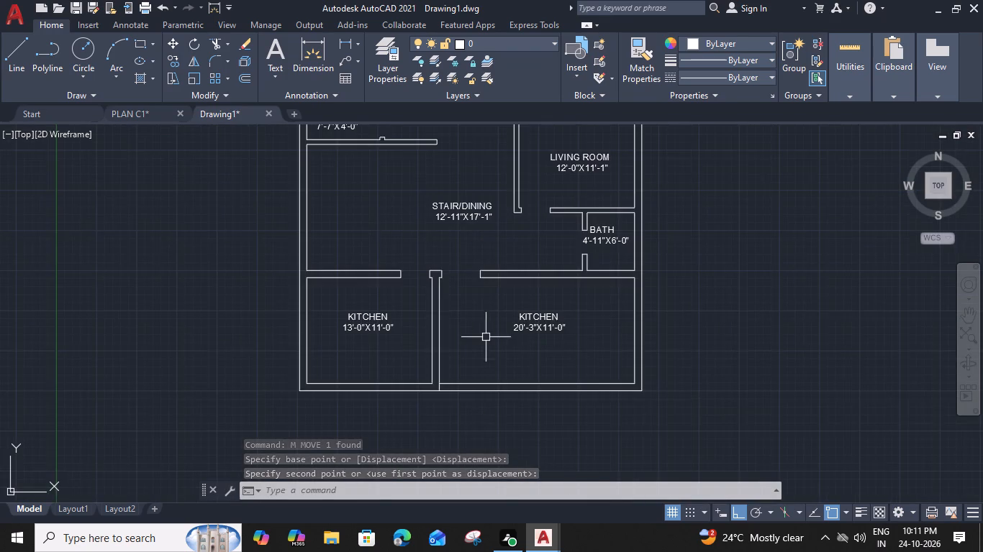
middle_click_drag(475, 331, 515, 416)
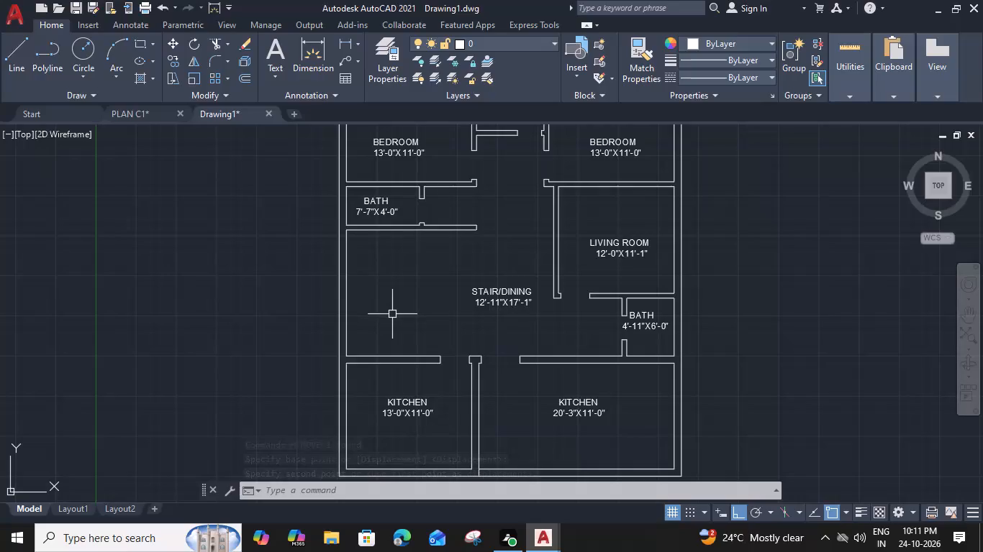
key("ctrl+3")
left_click(611, 150)
left_click(418, 286)
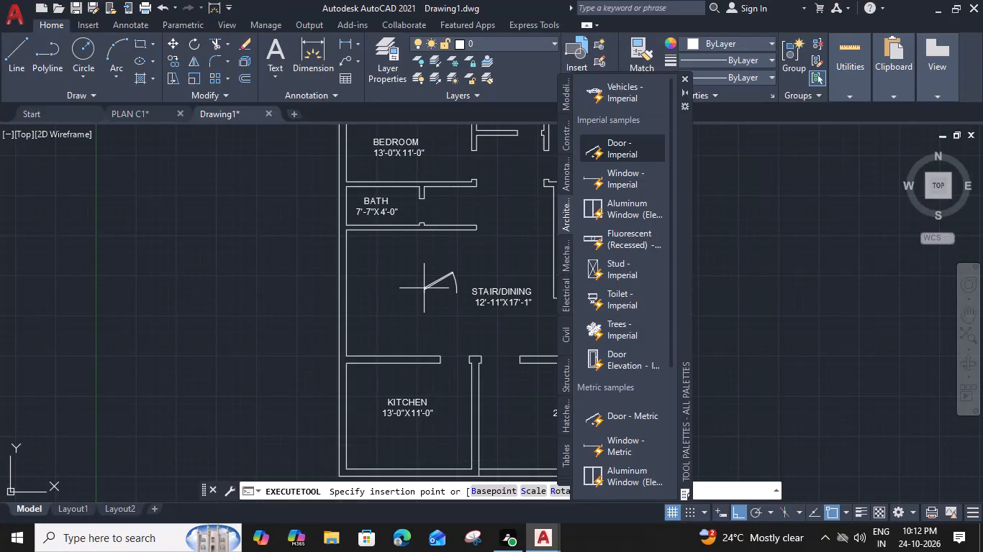
left_click(684, 77)
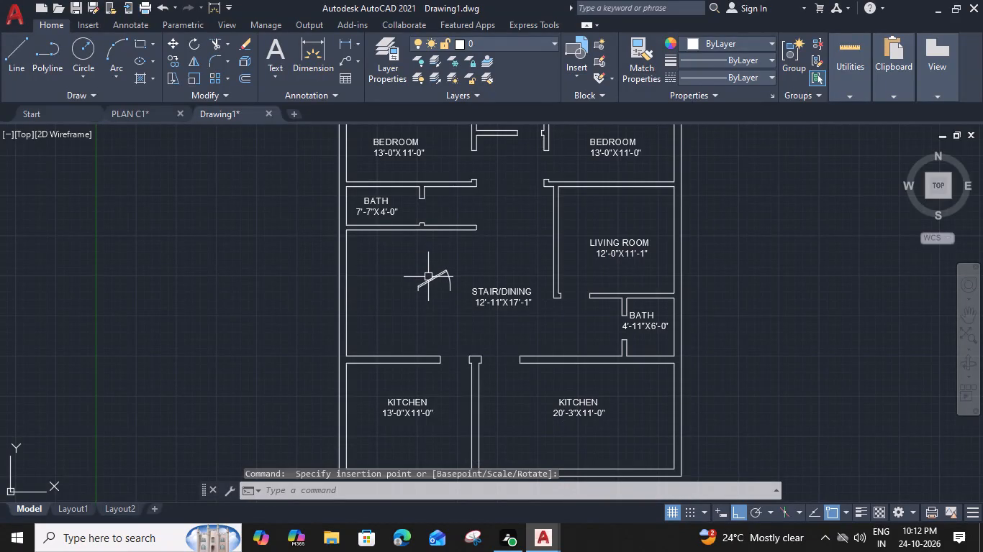
Set the inserted door block's opening angle to Open 90º.
left_click(431, 277)
left_click(414, 275)
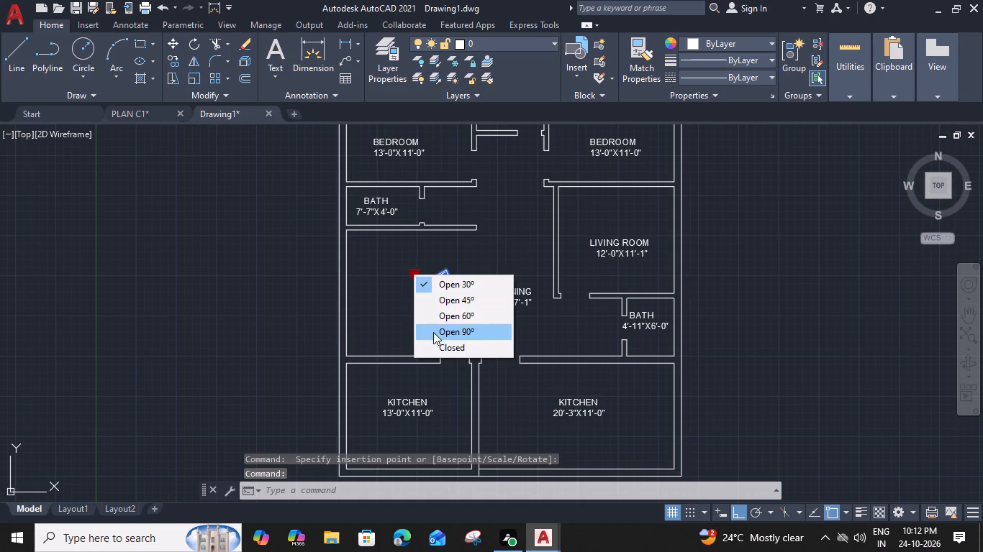
left_click(433, 332)
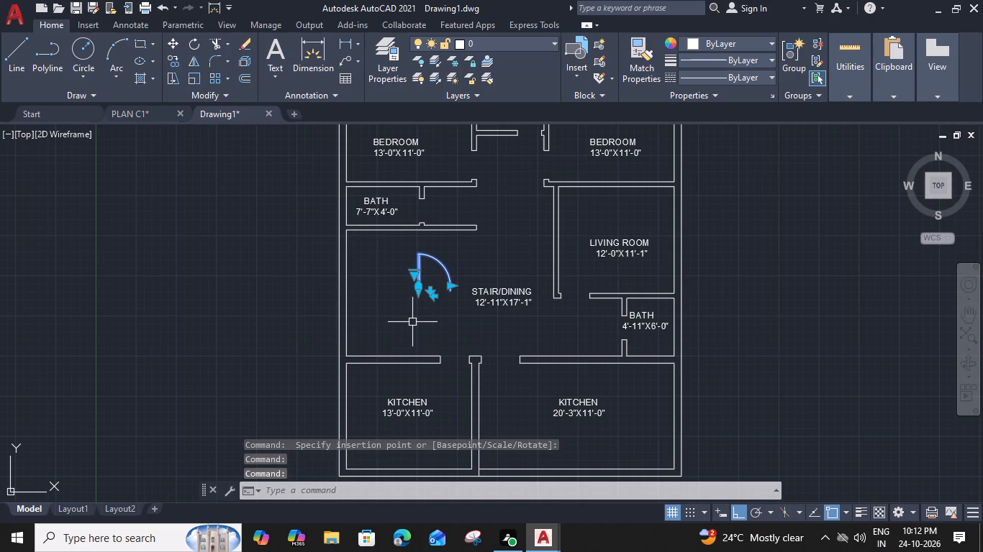
Move the door by its hinge-side base corner to the wall end's lower corner at the 13'-0"X11'-0" kitchen's door opening.
type("M")
key("space")
left_click(417, 295)
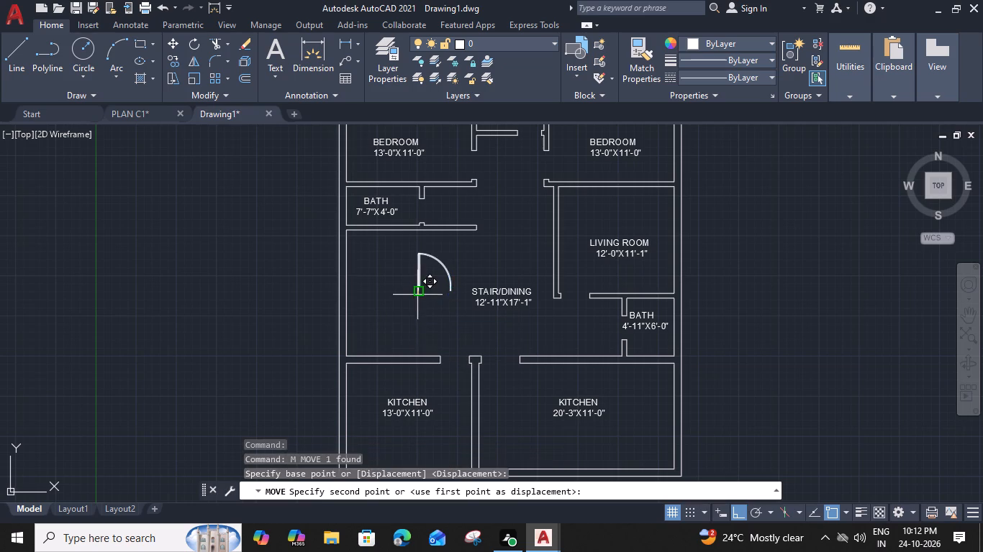
scroll(429, 363, "up", 2)
left_click(453, 367)
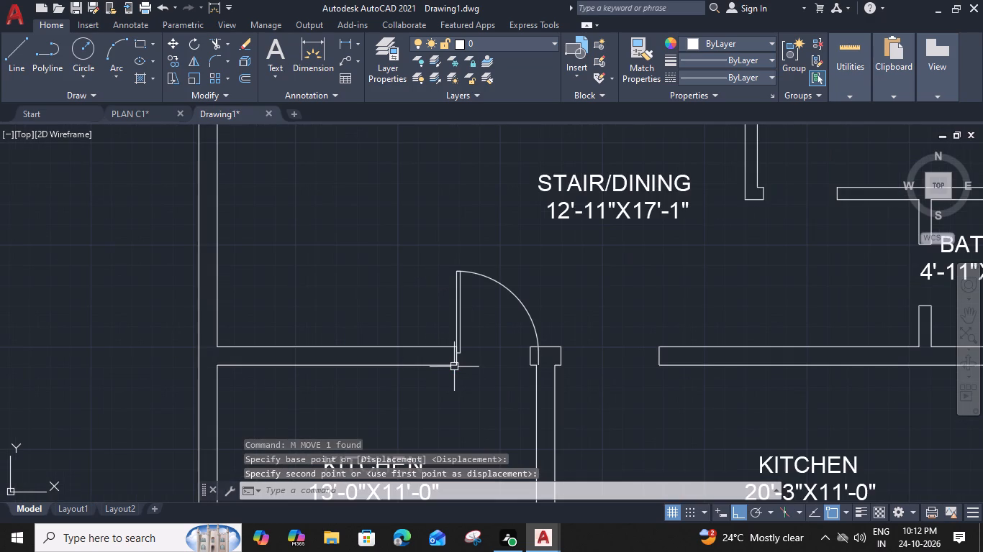
key("Escape")
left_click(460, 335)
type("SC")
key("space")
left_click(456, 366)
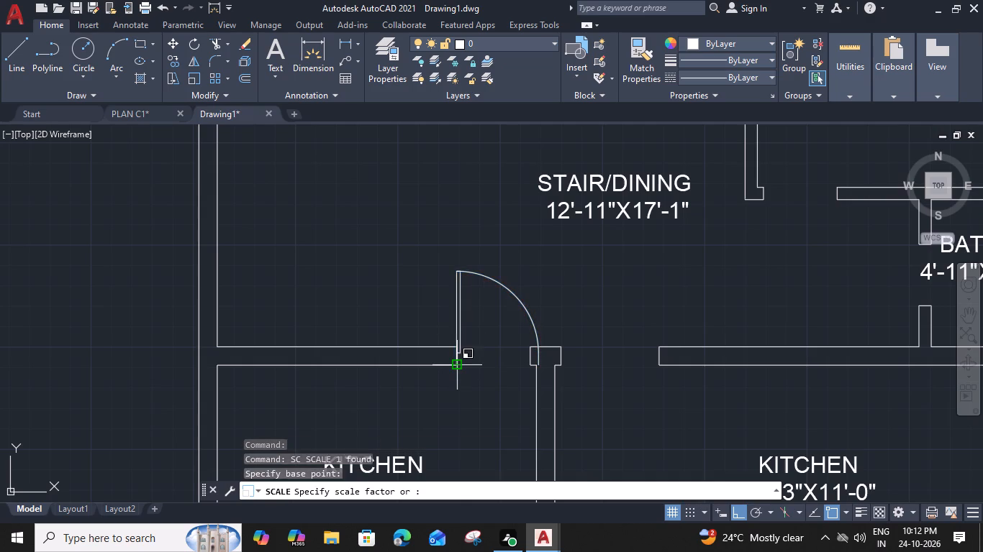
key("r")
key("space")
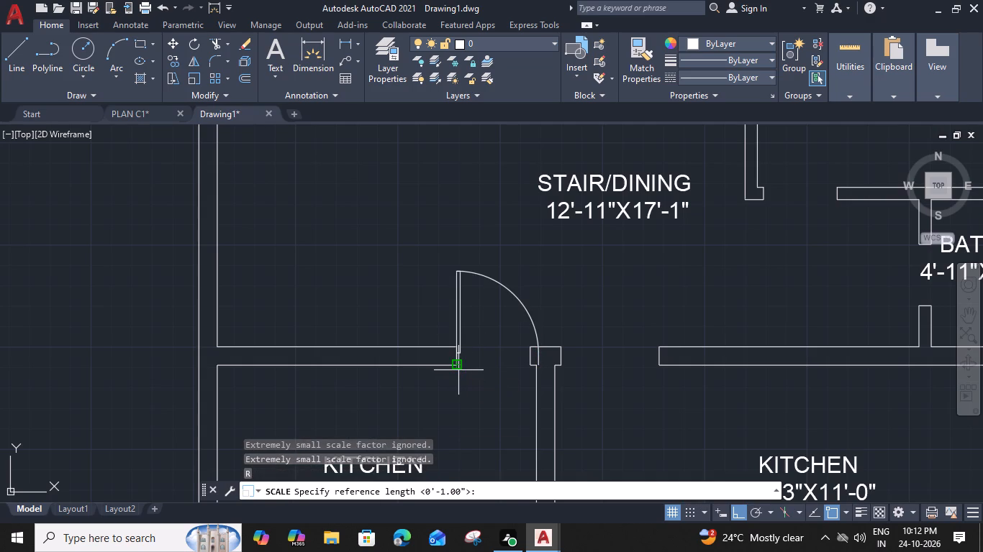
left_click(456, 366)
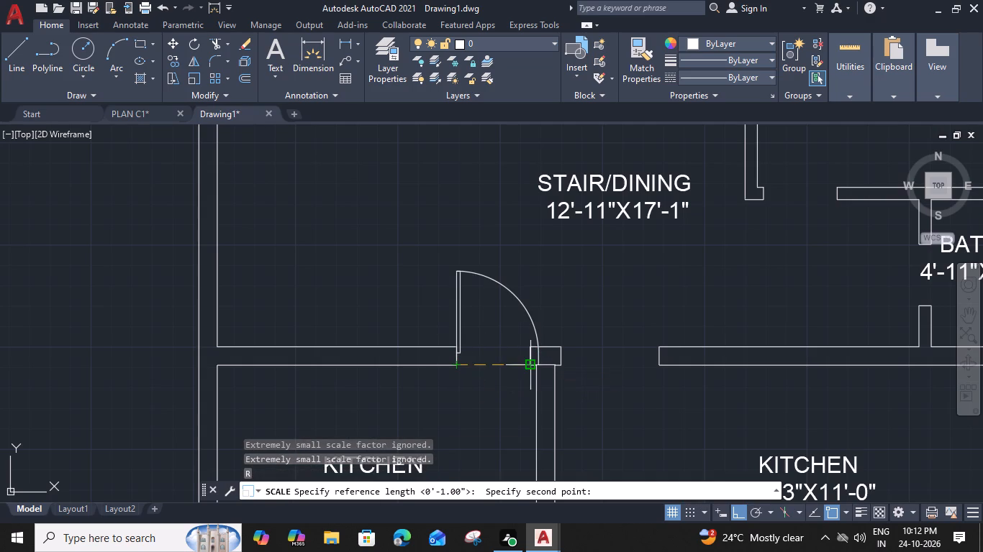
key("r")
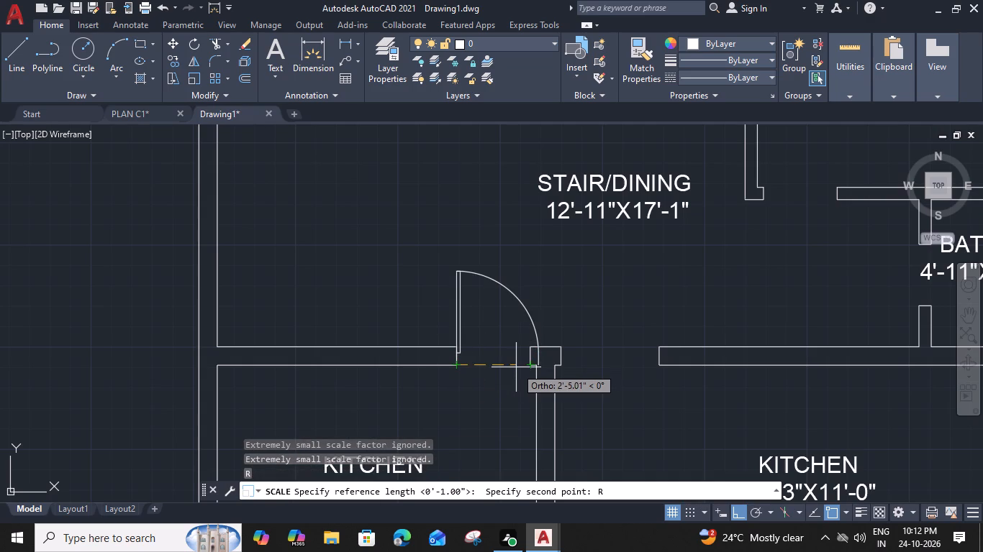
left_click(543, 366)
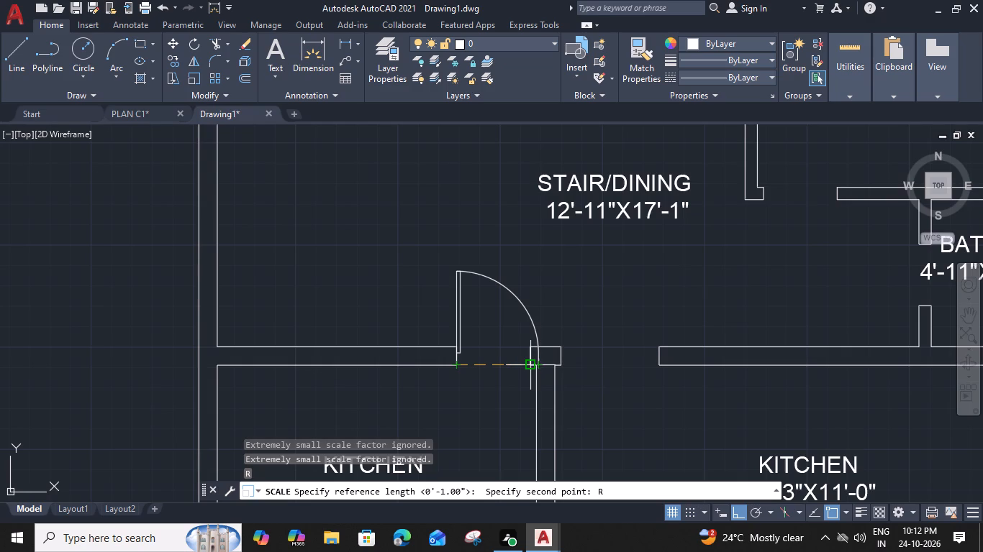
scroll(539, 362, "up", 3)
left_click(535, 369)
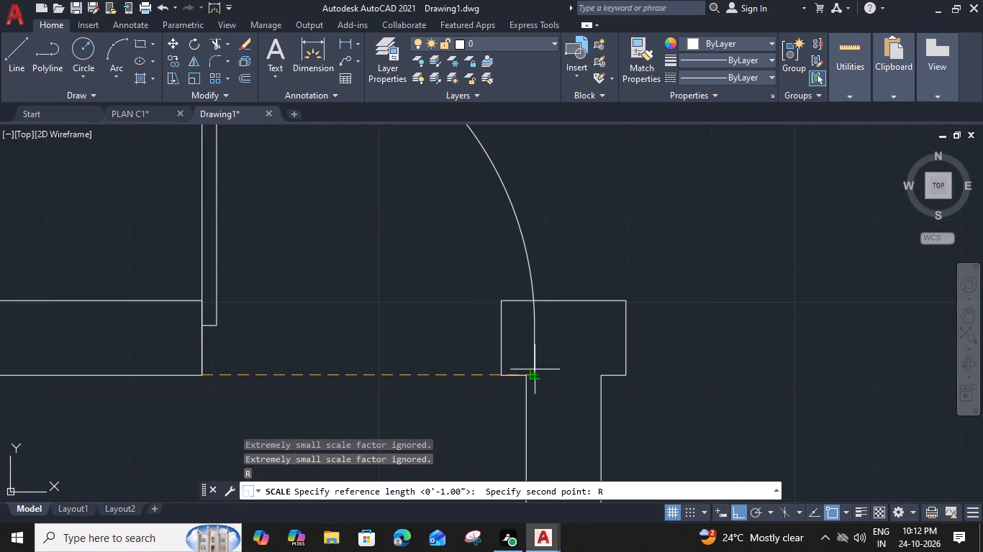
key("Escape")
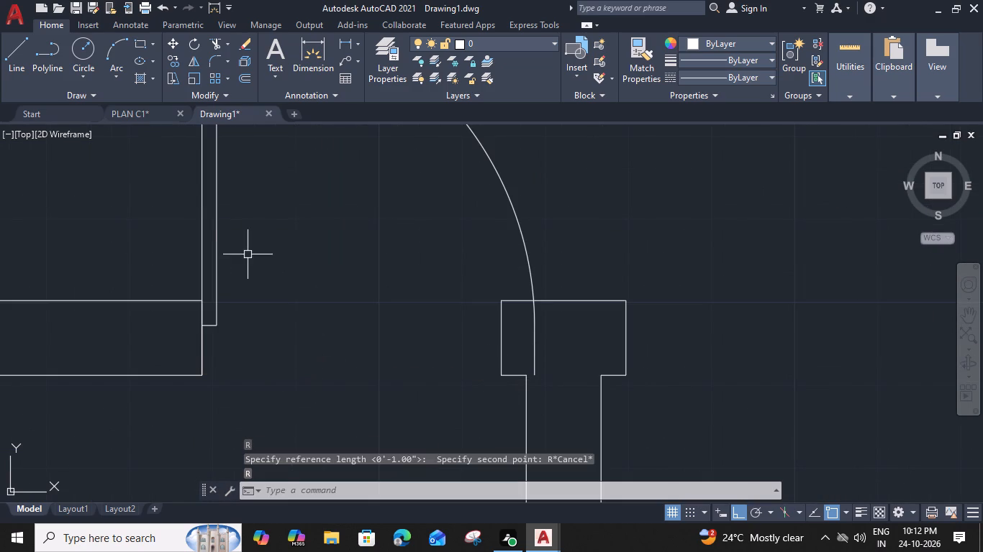
Scale the door by reference from its hinge-side base corner, fitting its width to the 13'-0"X11'-0" kitchen's door opening.
left_click(219, 206)
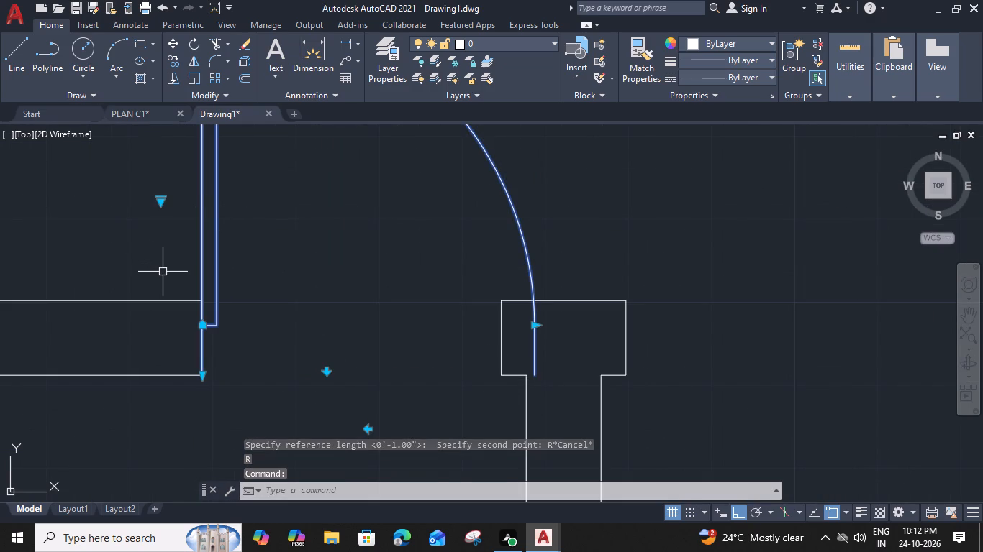
type("SC")
key("space")
left_click(200, 372)
type("R")
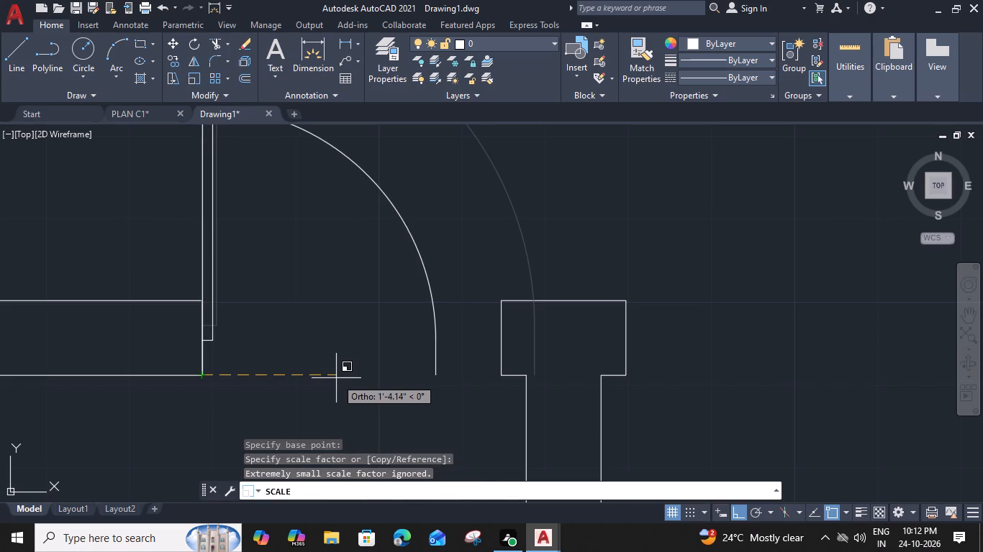
key("space")
left_click(204, 378)
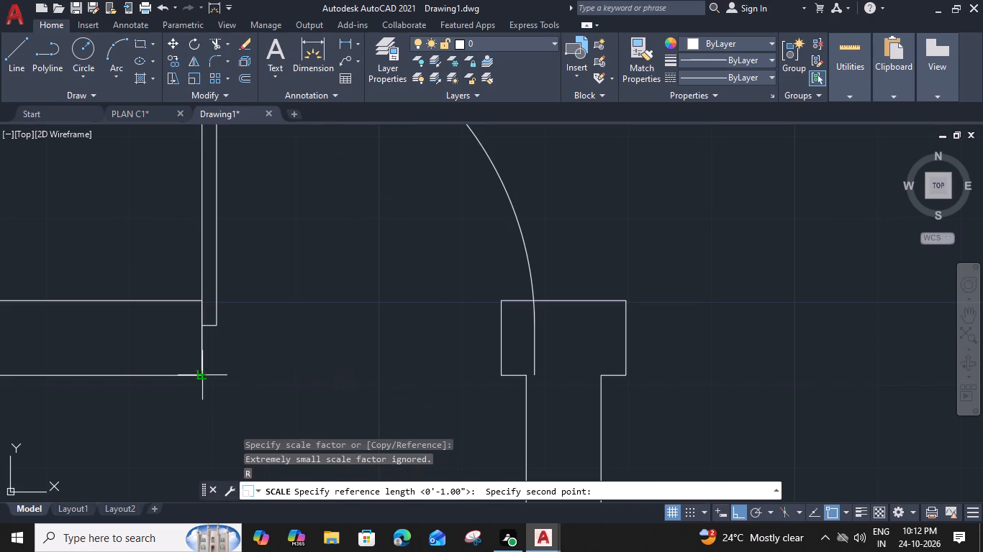
left_click(540, 374)
left_click(505, 373)
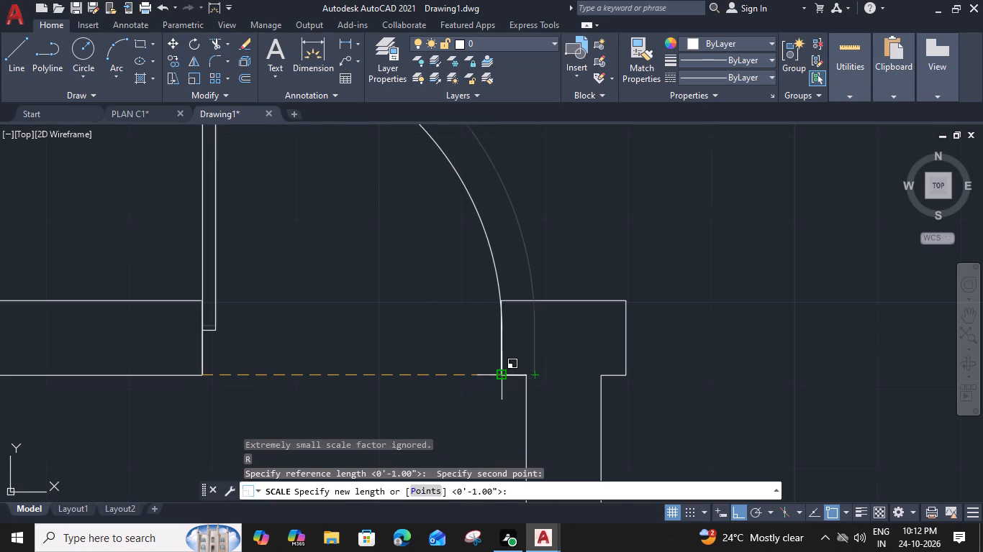
Flip the door both ways so it swings into the 13'-0"X11'-0" kitchen and hinges beside the partition between the kitchens.
scroll(446, 372, "down", 2)
left_click(356, 302)
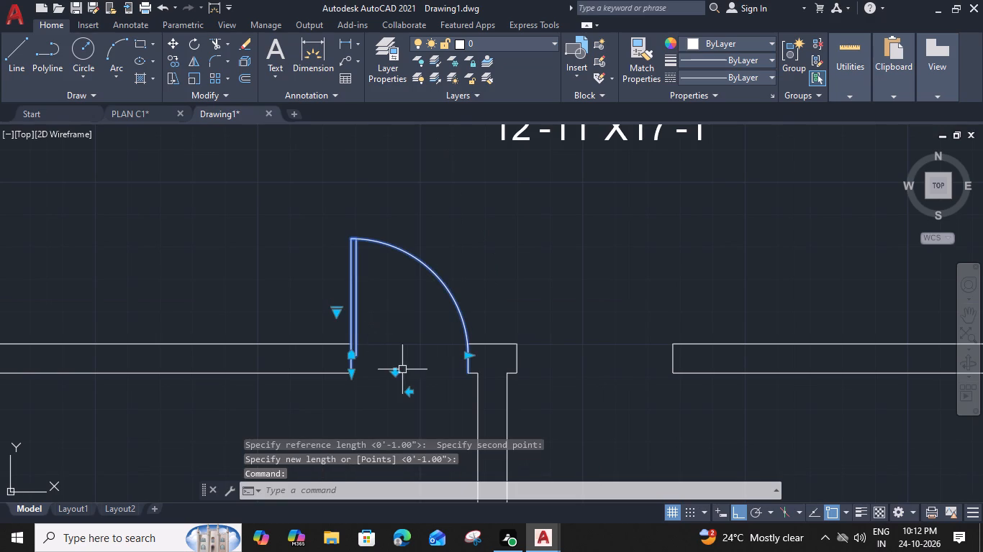
left_click(394, 373)
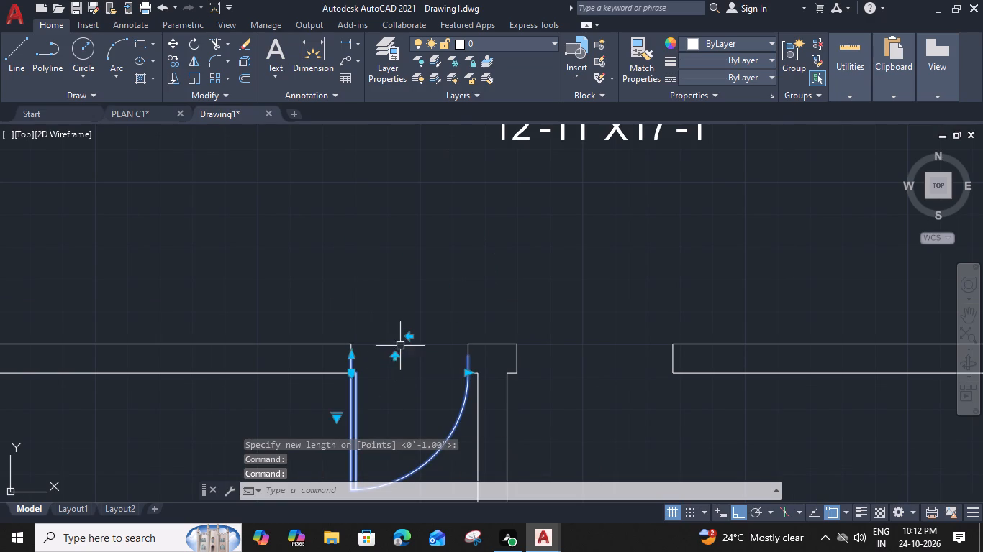
left_click(411, 335)
Mirror the kitchen door about a vertical line through the midpoint of the wall stub between the two kitchen openings, keeping the original.
middle_click_drag(437, 382, 457, 300)
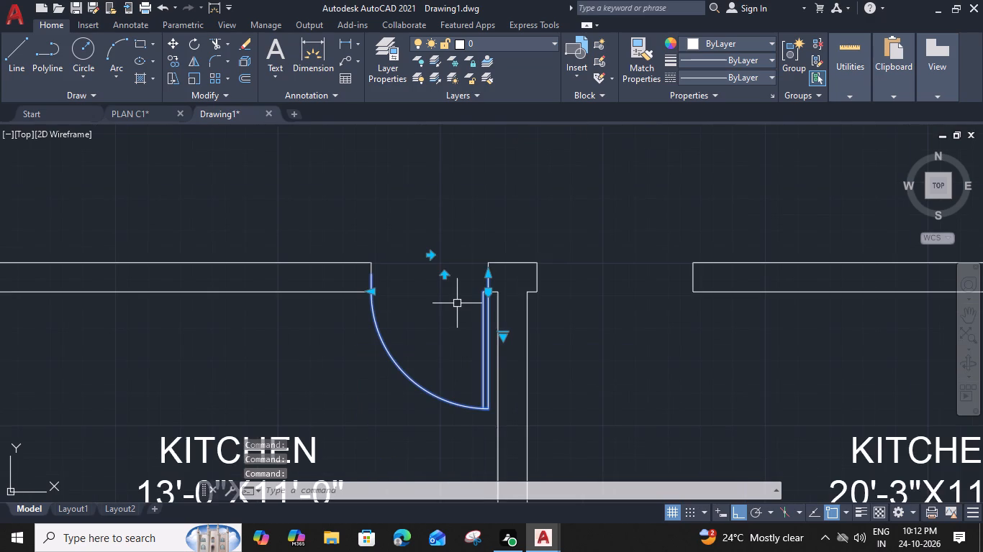
key("m")
type("I")
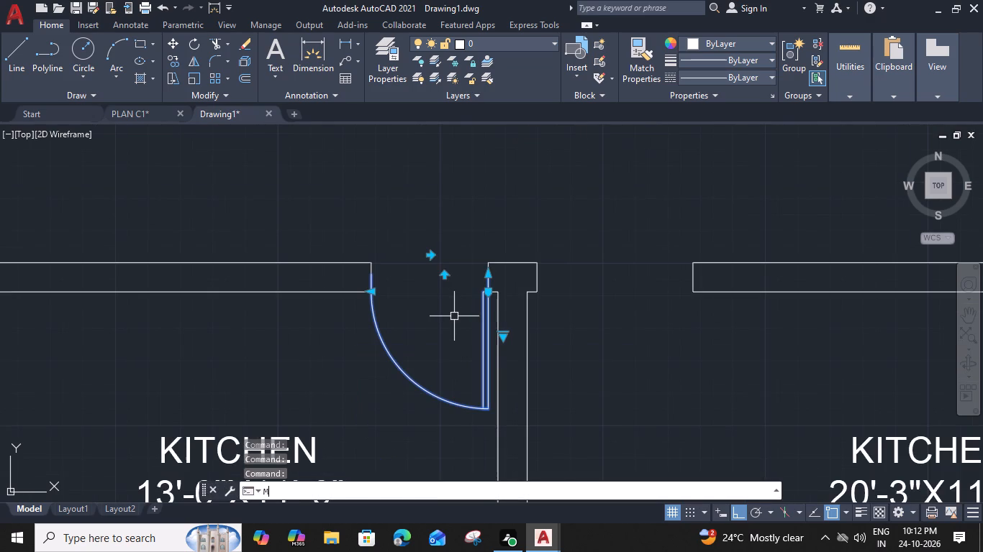
key("space")
left_click(512, 265)
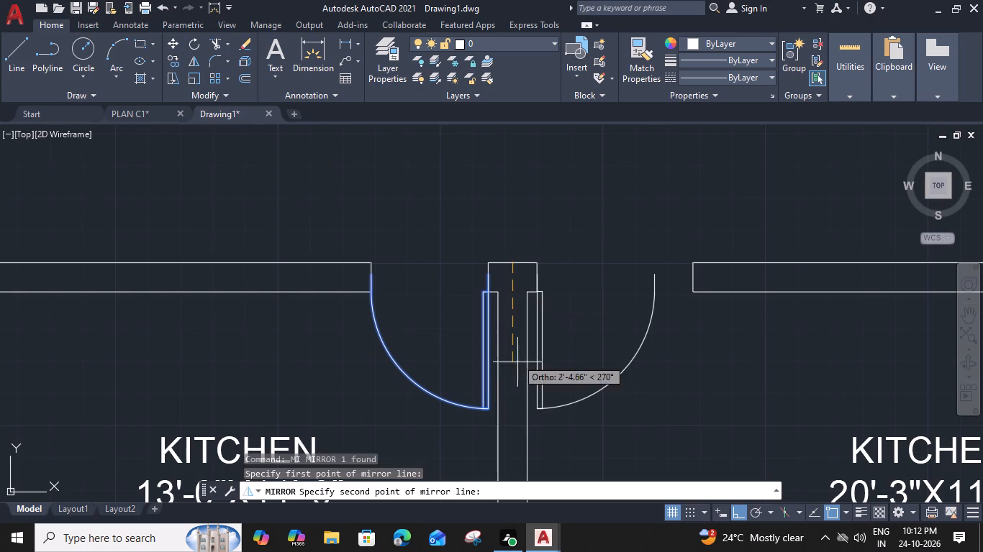
left_click(513, 414)
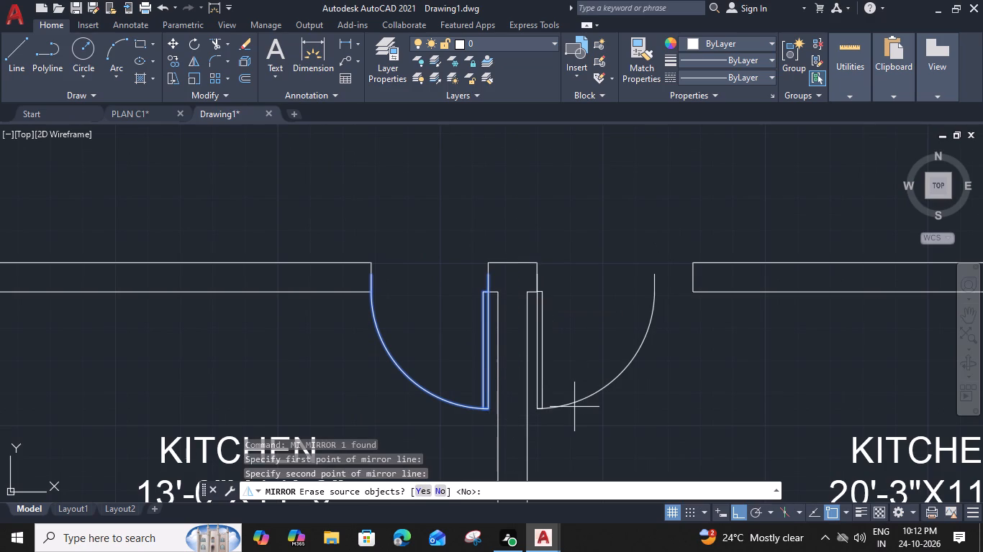
left_click(576, 404)
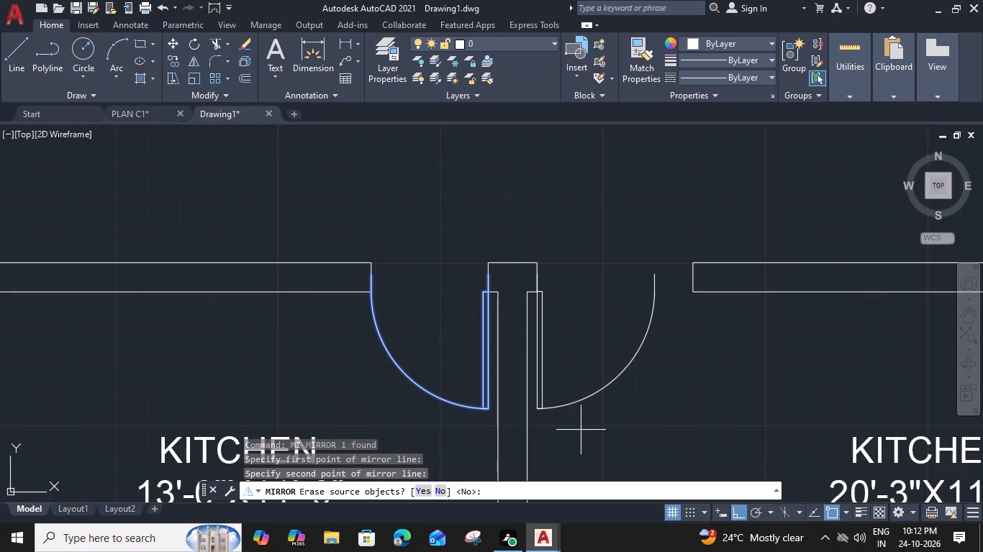
left_click(581, 430)
key("space")
Scale the mirrored door by reference from its hinge side to span the 20'-3"X11'-0" kitchen's door opening.
middle_click_drag(640, 415, 530, 423)
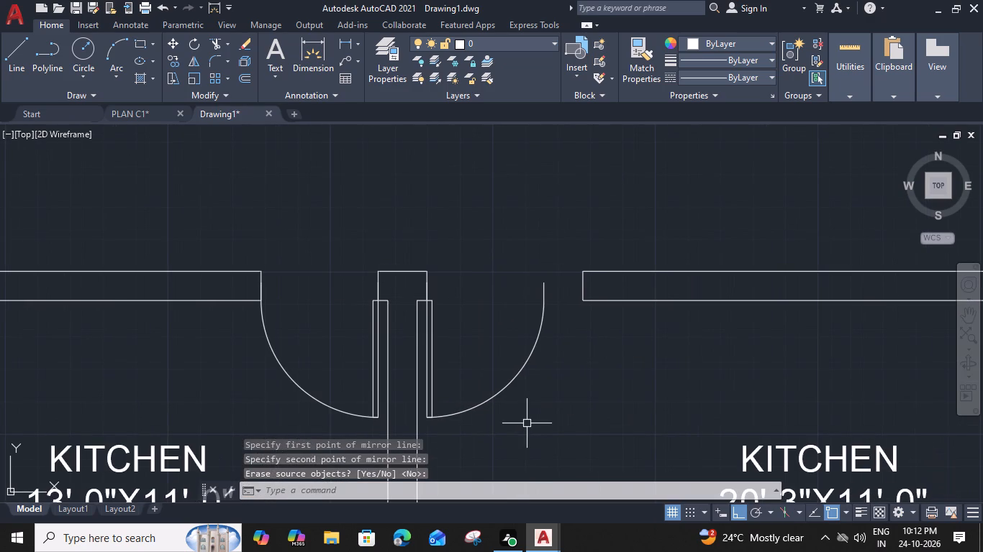
left_click(512, 377)
type("SC")
key("space")
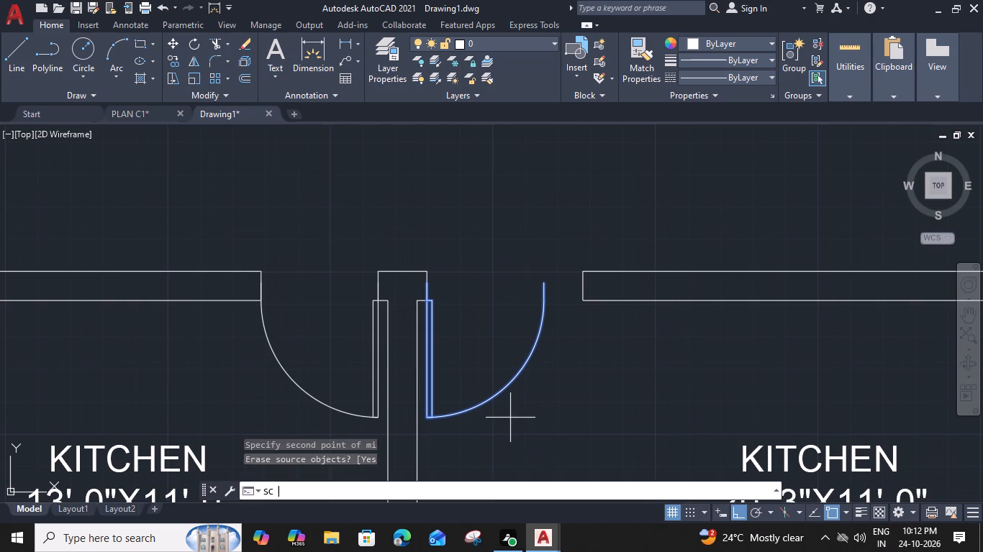
left_click(425, 288)
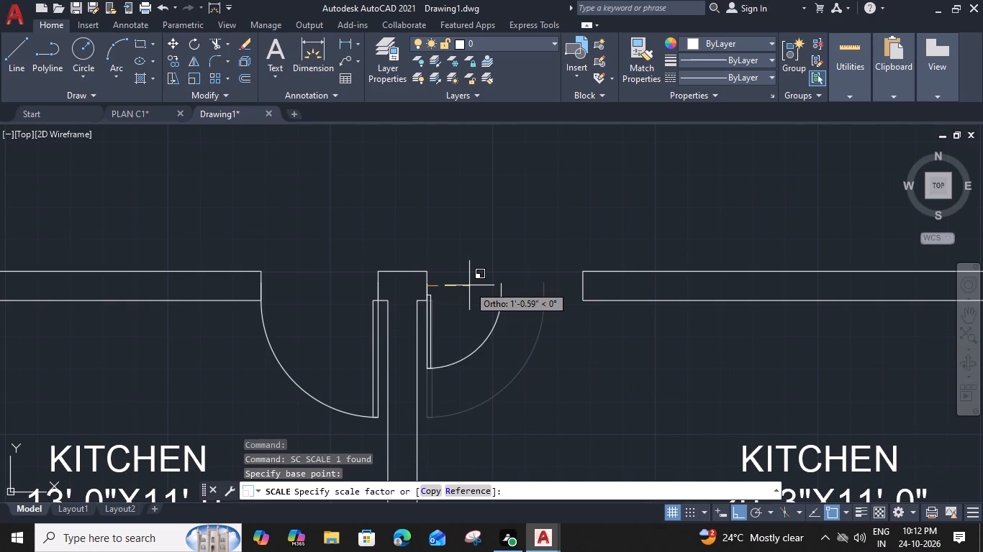
type("R")
key("space")
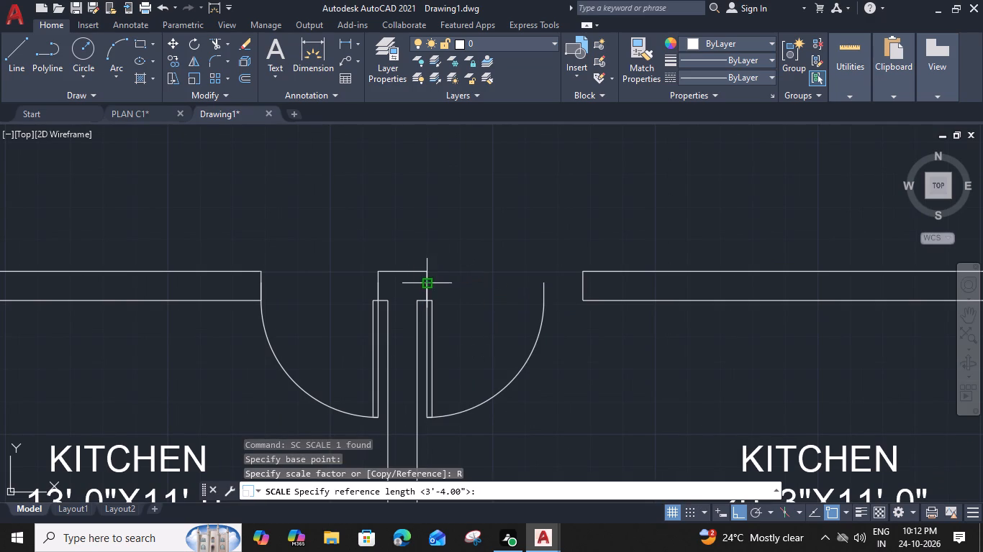
left_click(430, 281)
left_click(539, 285)
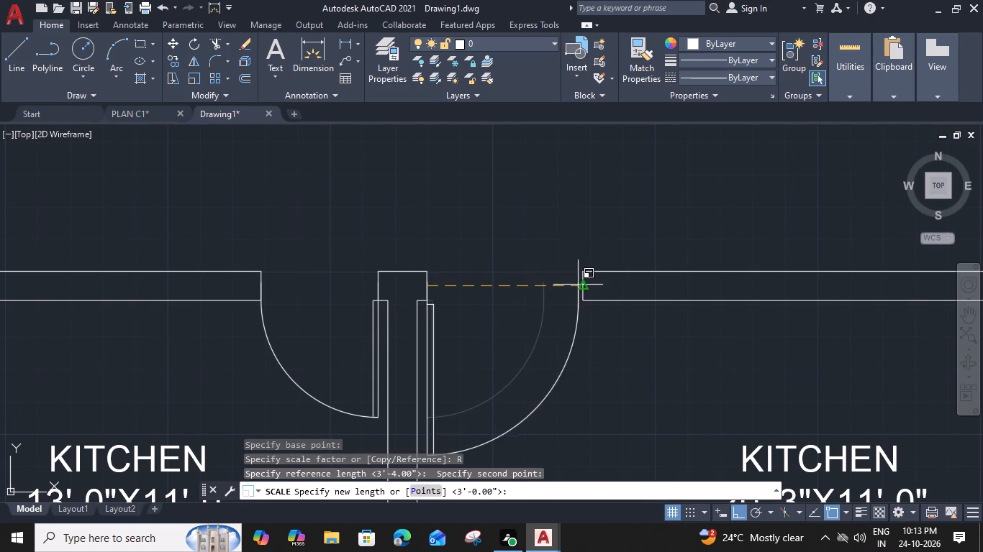
left_click(586, 285)
Copy the 13'-0"X11'-0" kitchen's door to the 7'-0"X5'-8" bath opening and to the wall corner at the entrance of the bedroom above the living room.
scroll(550, 316, "down", 2)
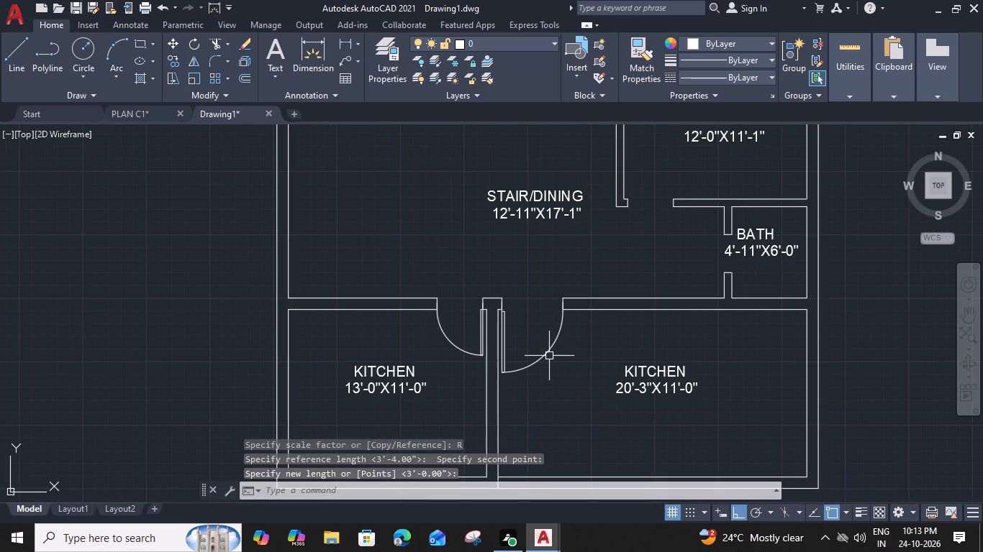
left_click(476, 350)
left_click(444, 365)
key("c")
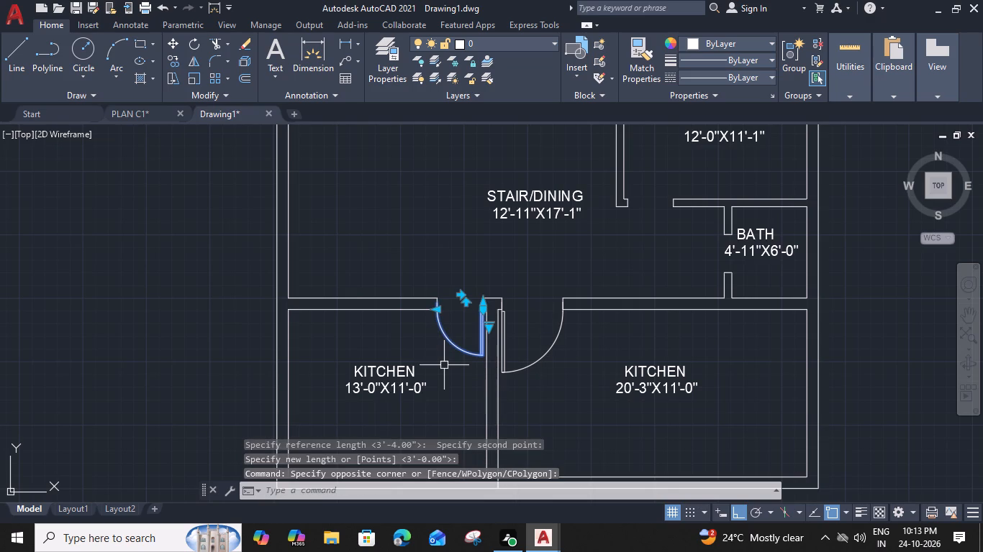
type("O")
key("space")
scroll(503, 267, "up", 3)
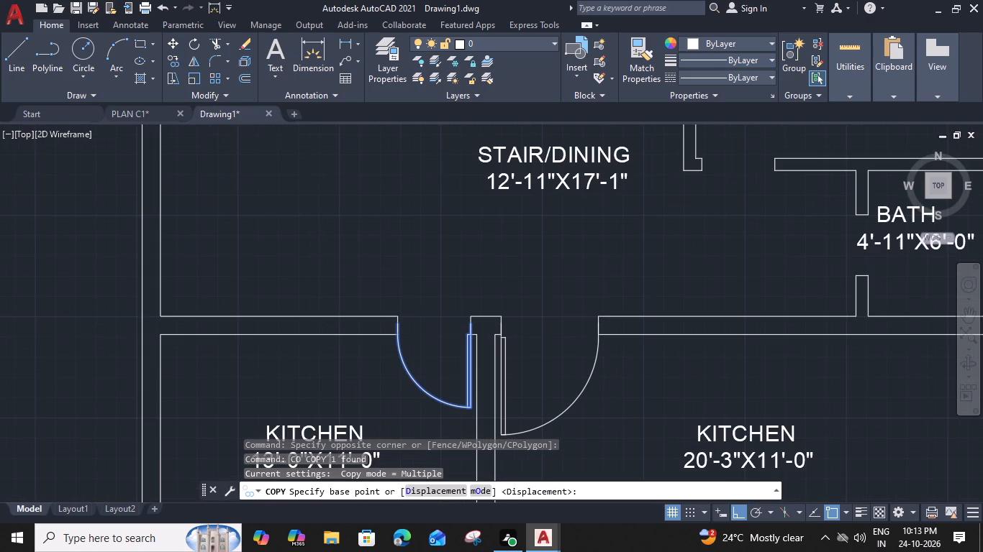
left_click(422, 410)
scroll(422, 387, "down", 3)
middle_click_drag(438, 244, 424, 466)
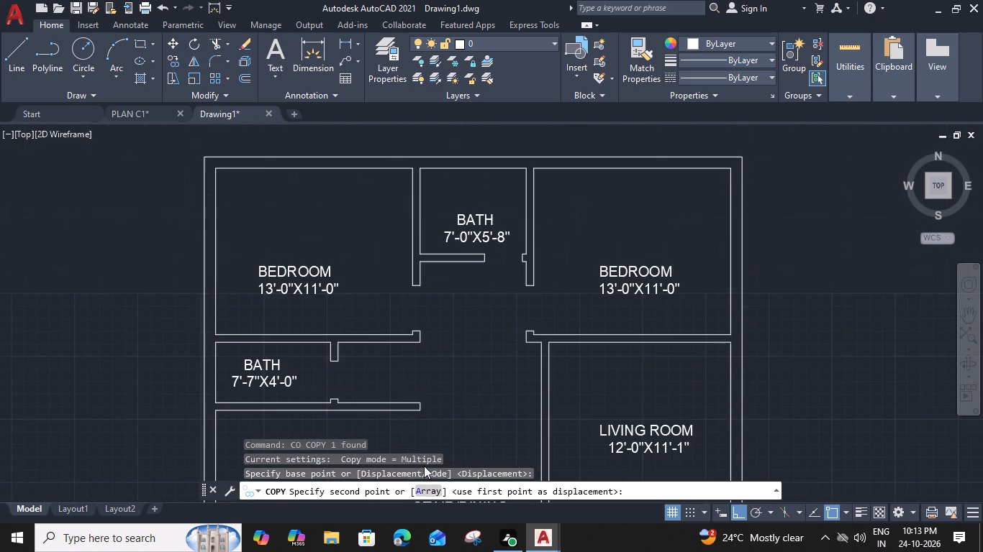
scroll(520, 264, "up", 2)
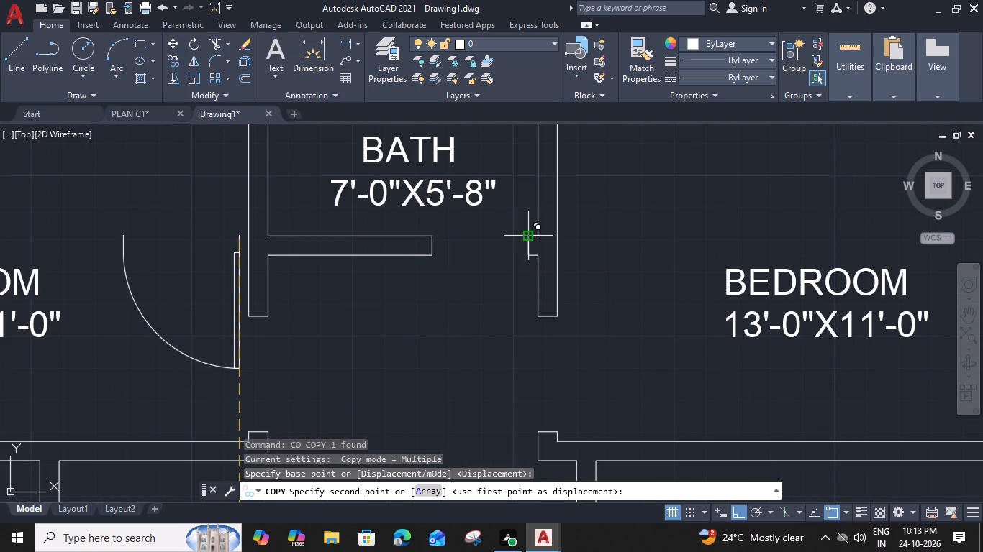
left_click(531, 236)
left_click(559, 433)
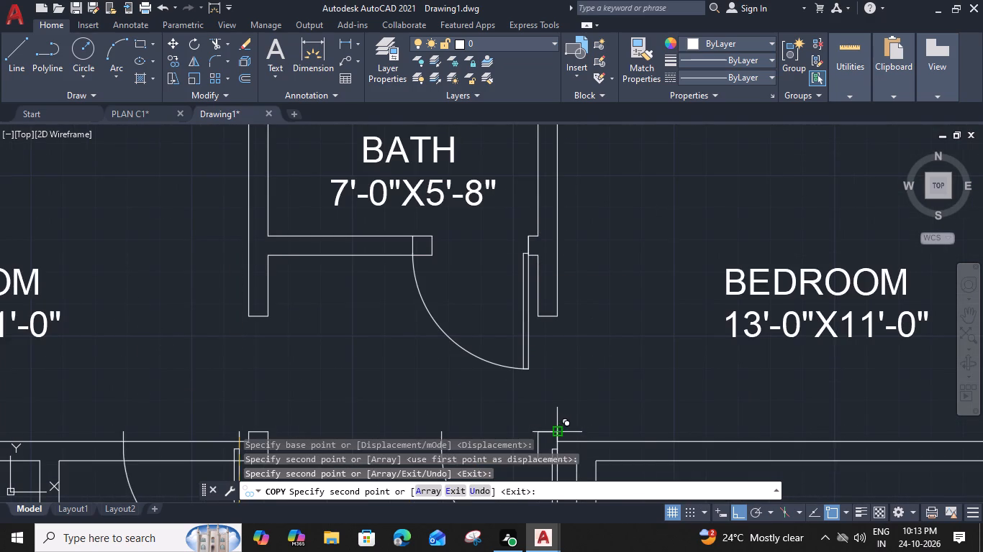
key("Escape")
Flip the copied door to swing into the 7'-0"X5'-8" bath and scale it by reference to the bath's opening width.
left_click(524, 364)
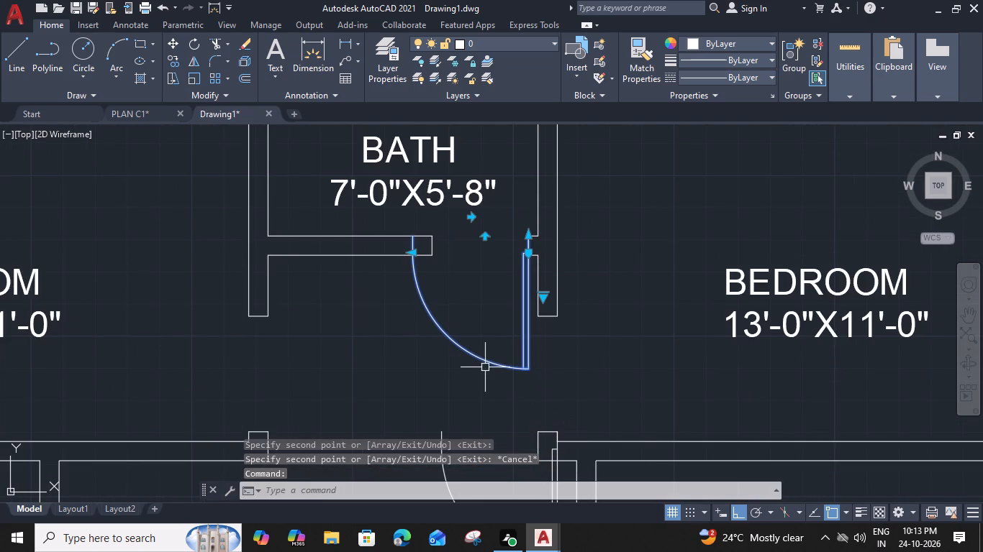
left_click(484, 239)
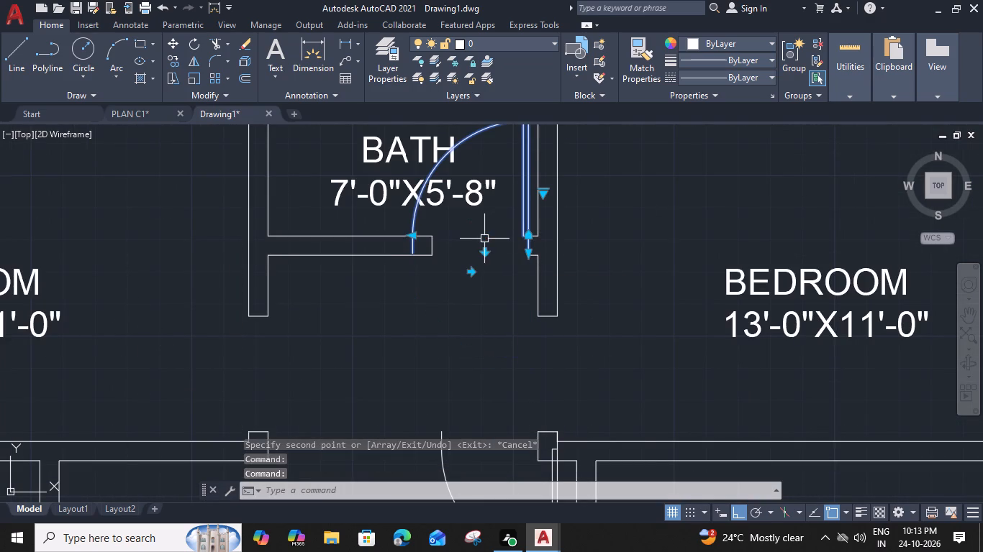
type("SC")
key("space")
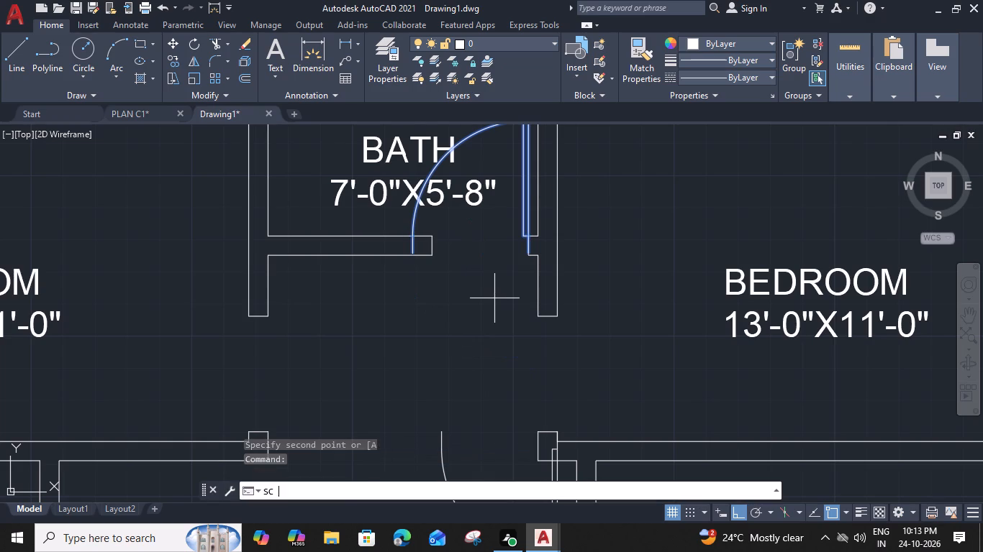
left_click(528, 259)
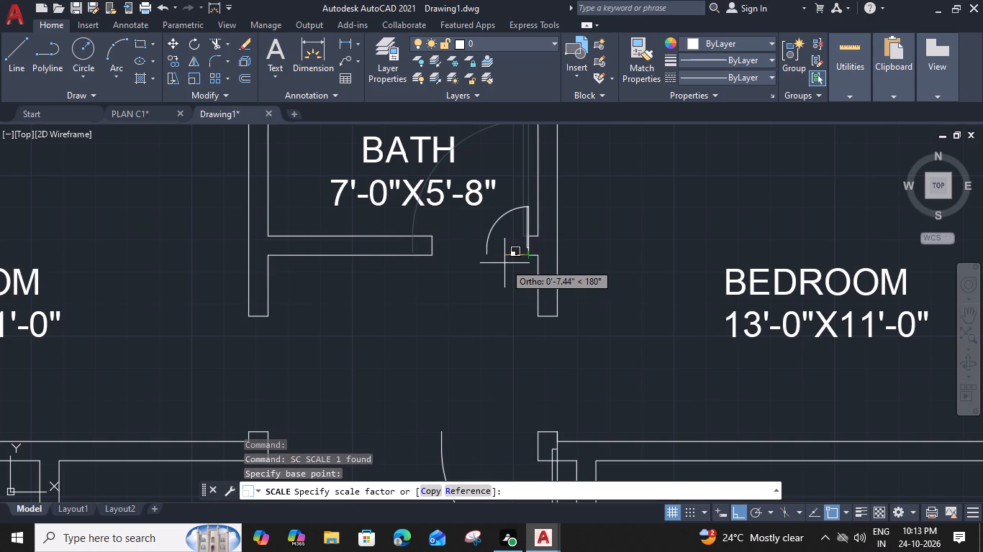
type("R")
key("space")
left_click(525, 258)
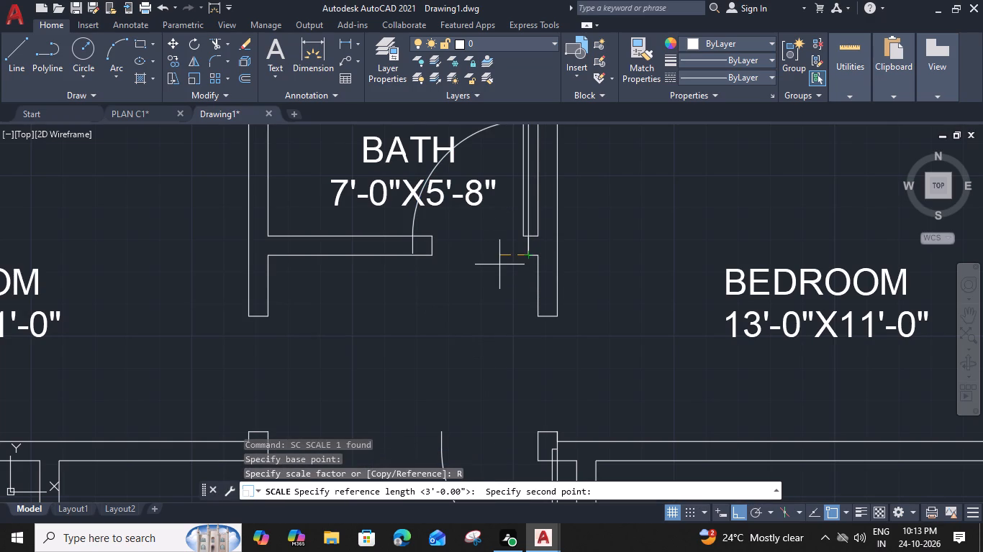
left_click(412, 254)
left_click(429, 255)
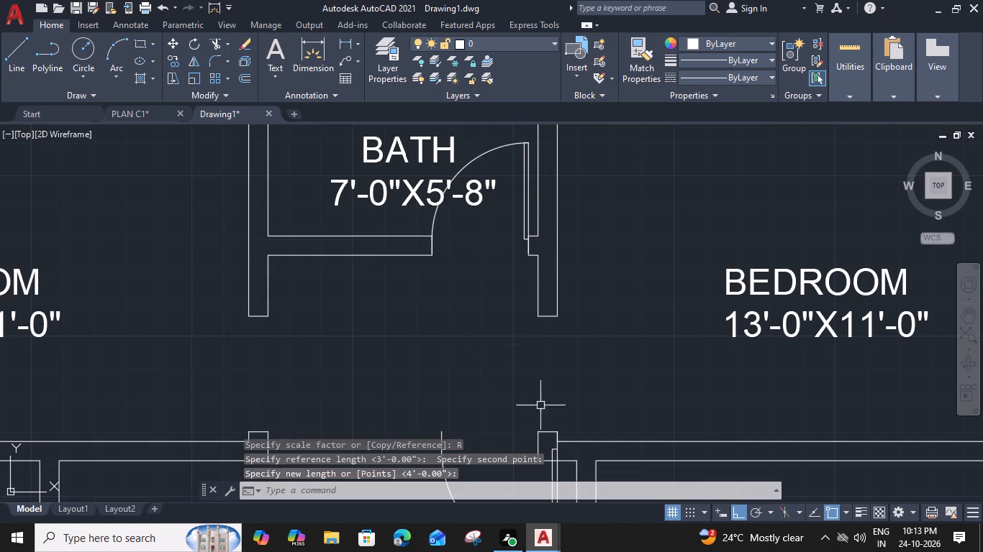
Rotate the door copy at the entrance of the bedroom above the living room 90° clockwise about its hinge-side corner.
middle_click_drag(543, 403, 531, 288)
left_click(546, 388)
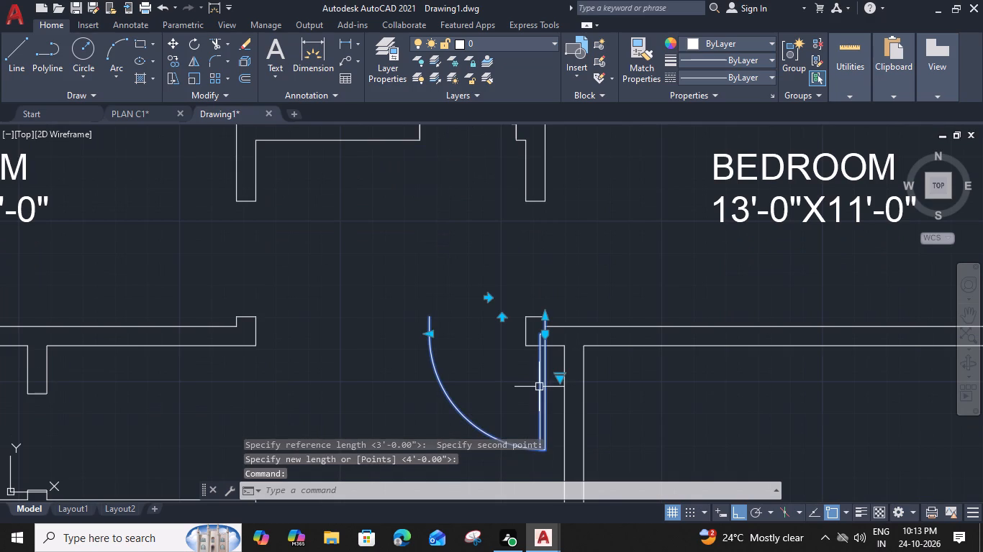
type("RO")
key("space")
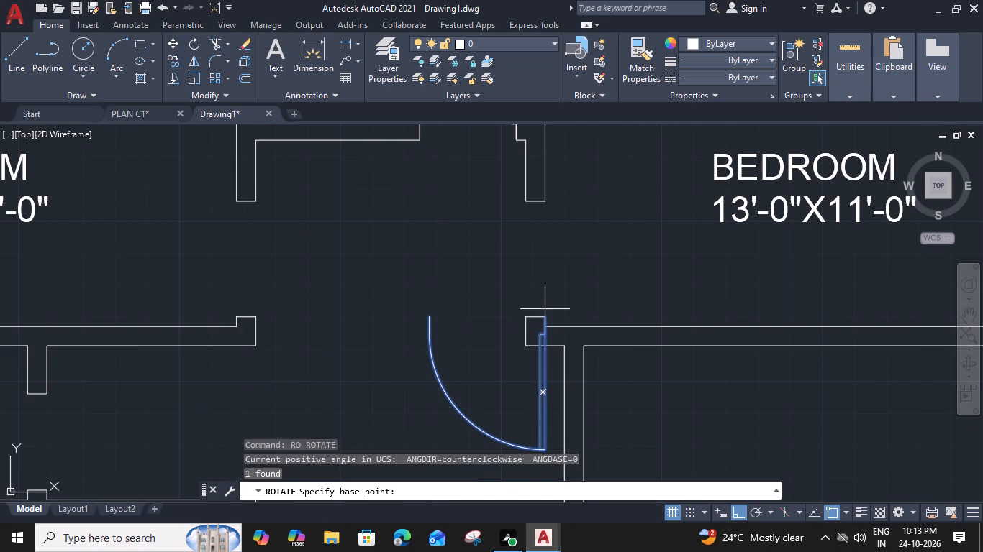
left_click(545, 317)
scroll(545, 347, "up", 2)
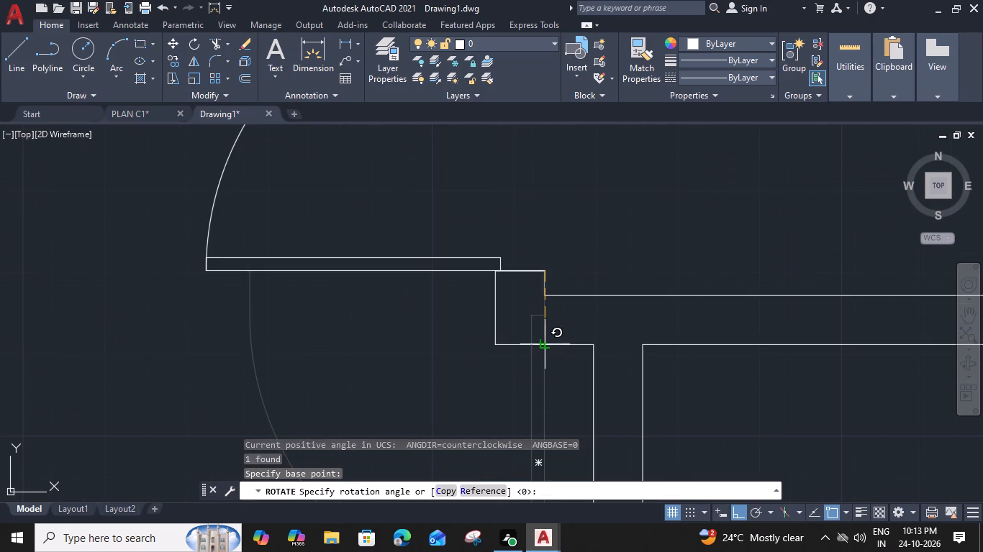
left_click(545, 349)
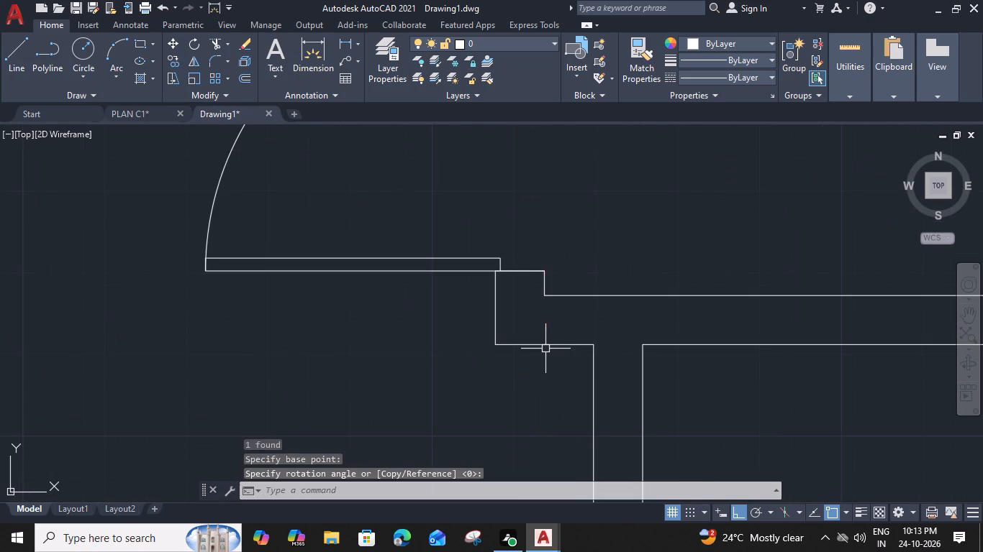
Flip the rotated door so it swings into the 13'-0"X11'-0" bedroom above the living room.
scroll(545, 349, "down", 3)
middle_click_drag(536, 346, 508, 360)
left_click(488, 340)
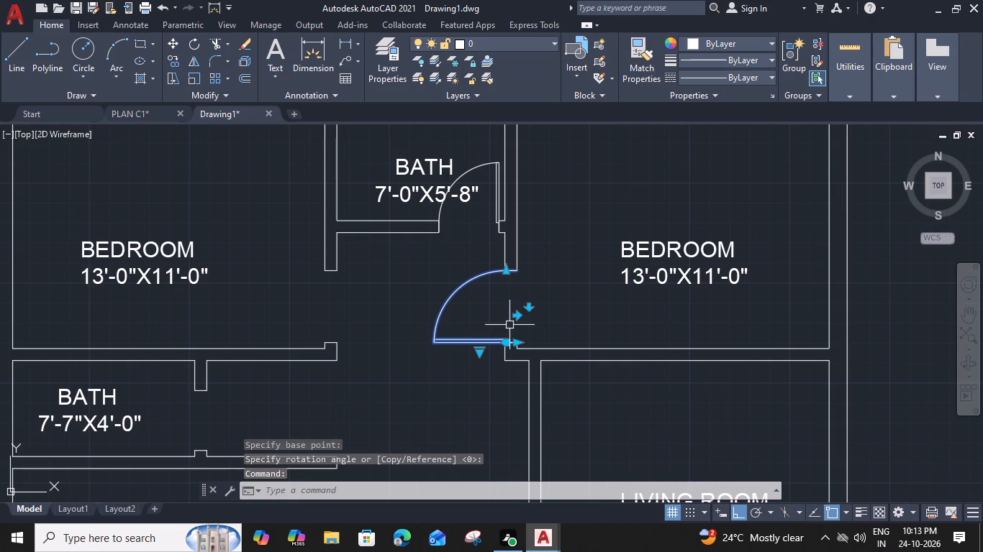
left_click(518, 318)
Copy the door of the 13'-0"X11'-0" bedroom above the living room to the wall corner at the opposite bedroom's entrance.
type("CO")
key("space")
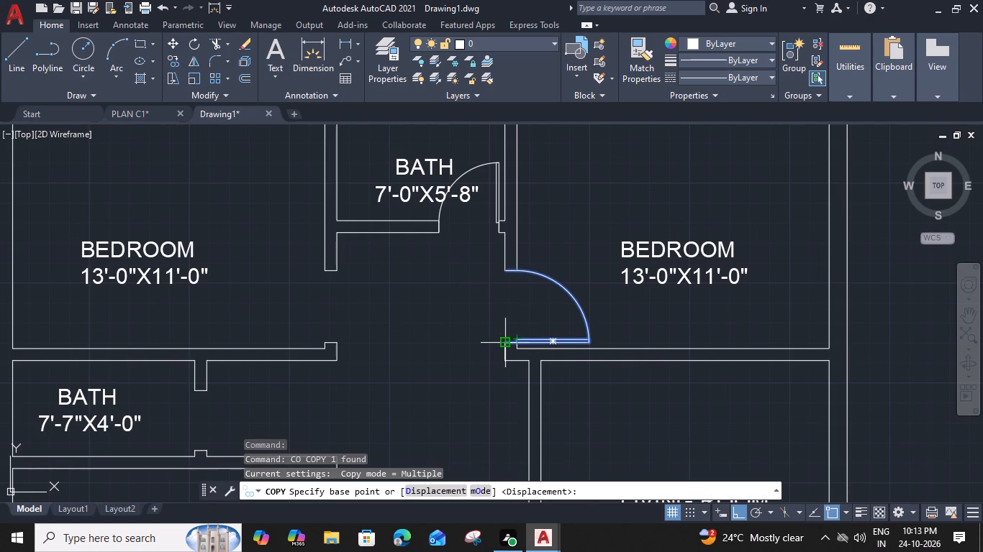
left_click(503, 344)
left_click(340, 344)
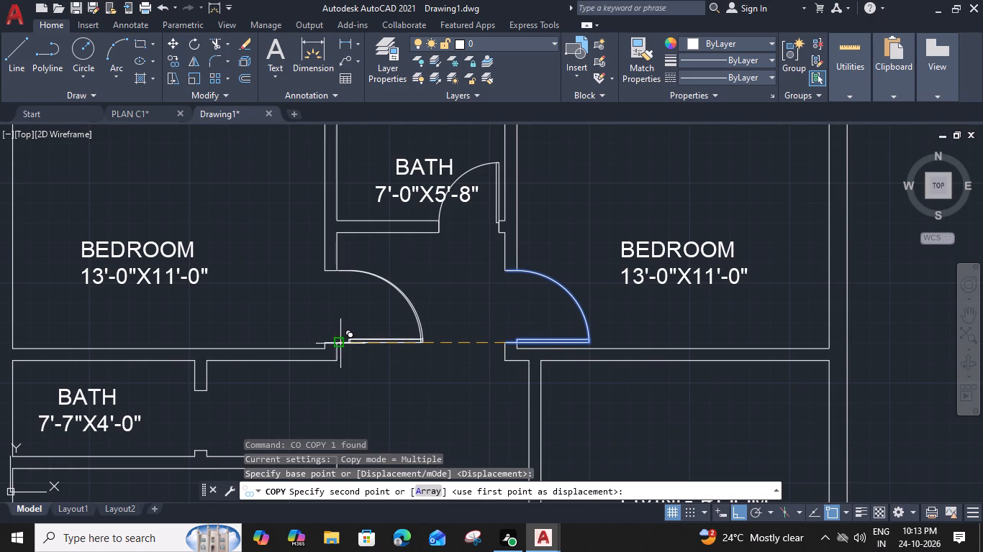
key("Escape")
Flip the copied door to swing into the bedroom above the 7'-7"X4'-0" bath and move its hinge-side end onto the wall corner.
left_click(363, 345)
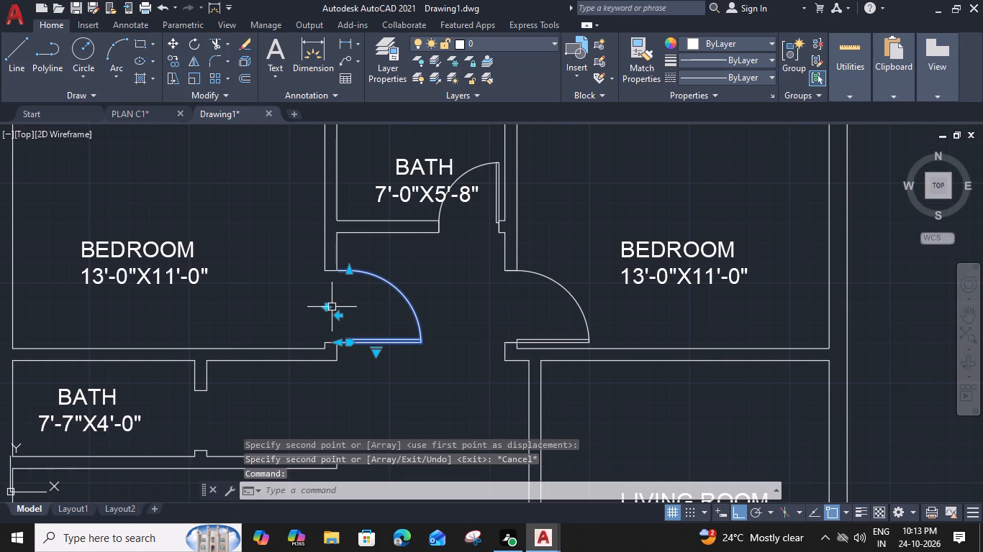
left_click(338, 316)
middle_click_drag(379, 373, 405, 374)
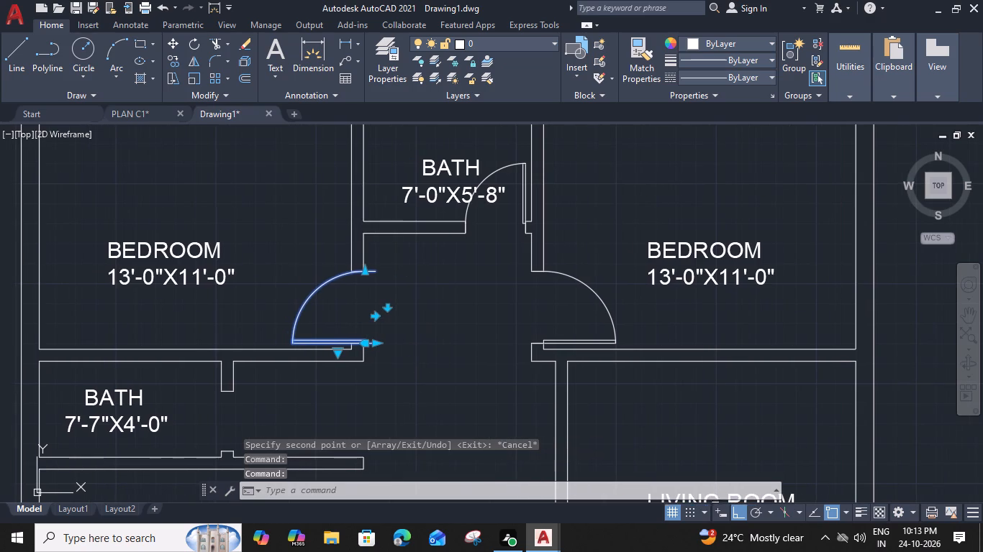
key("m")
key("space")
scroll(374, 336, "up", 3)
left_click(374, 369)
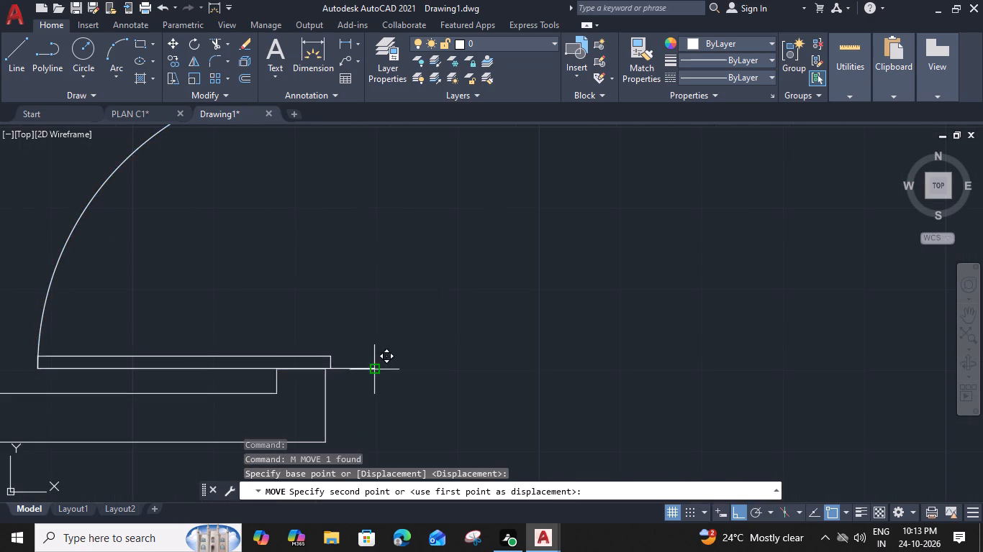
left_click(323, 371)
Move the BATH 7'-0"X5'-8" label straight up, clear of the door swing.
scroll(326, 369, "down", 3)
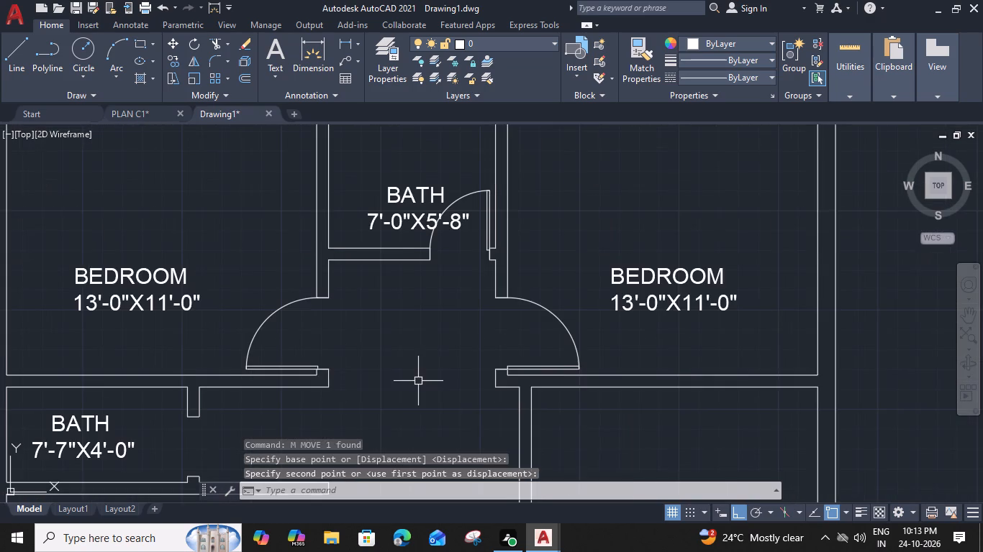
middle_click_drag(423, 379, 418, 405)
middle_click_drag(417, 272, 427, 372)
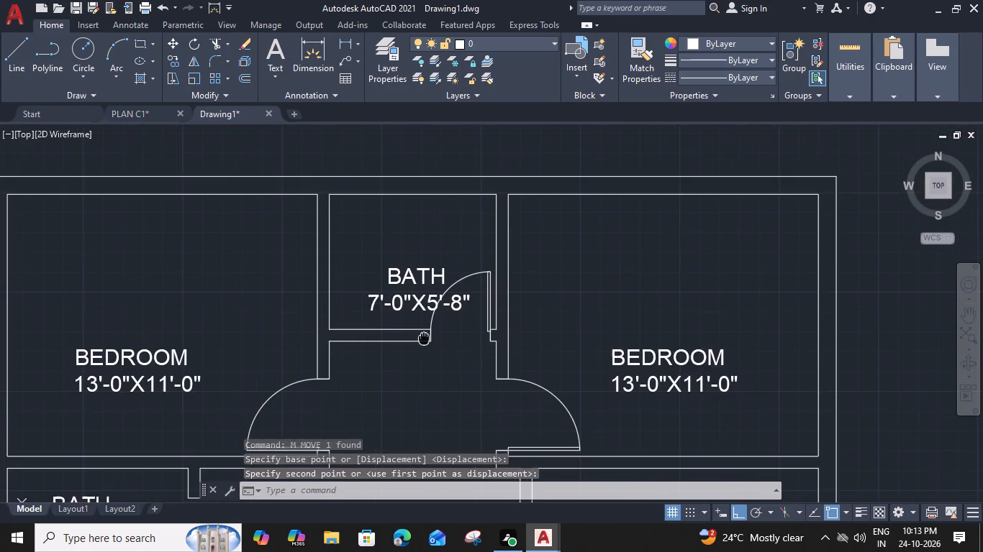
left_click(384, 340)
type("M")
key("space")
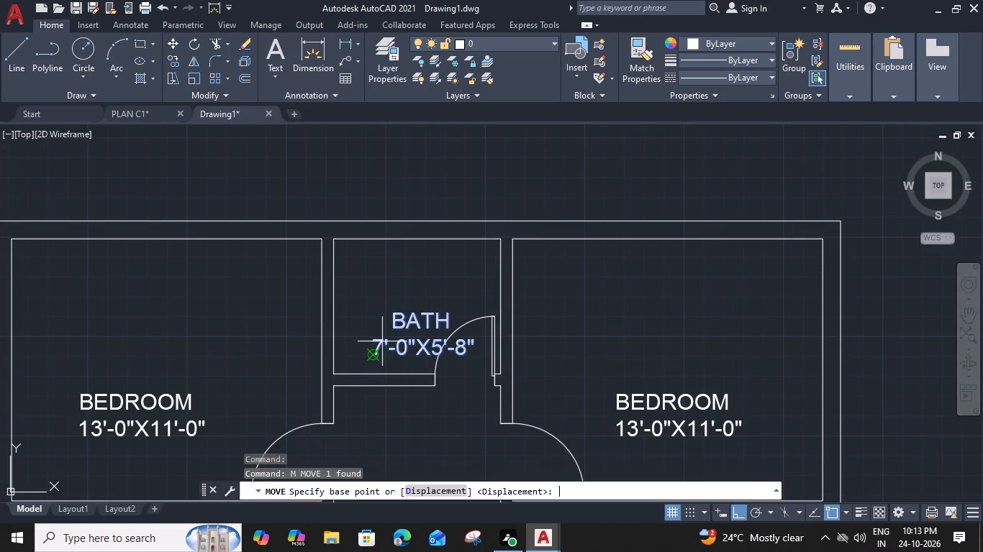
left_click(368, 358)
left_click(371, 313)
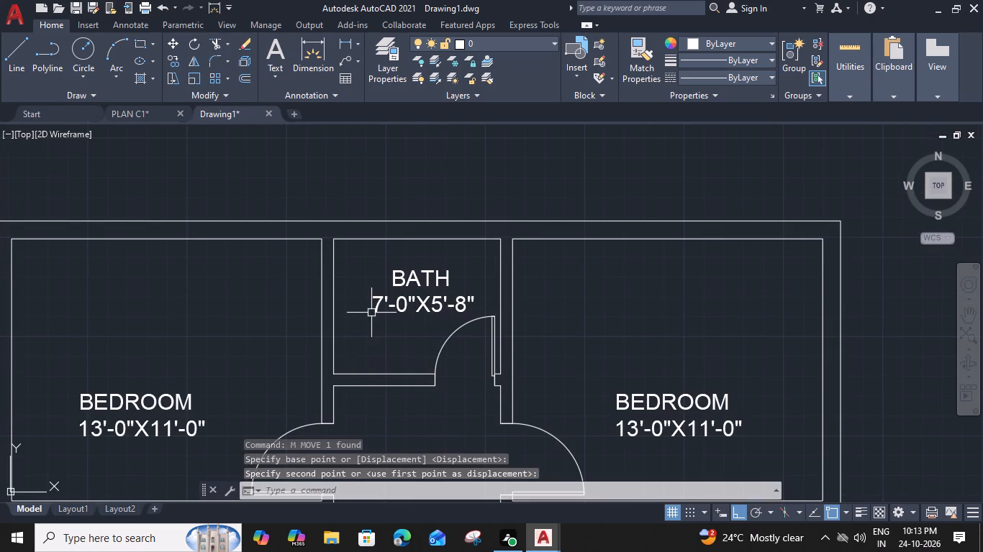
Copy the 7'-0"X5'-8" bath's door to the upper wall corner of the 7'-7"X4'-0" bath's opening.
left_click(448, 340)
key("c")
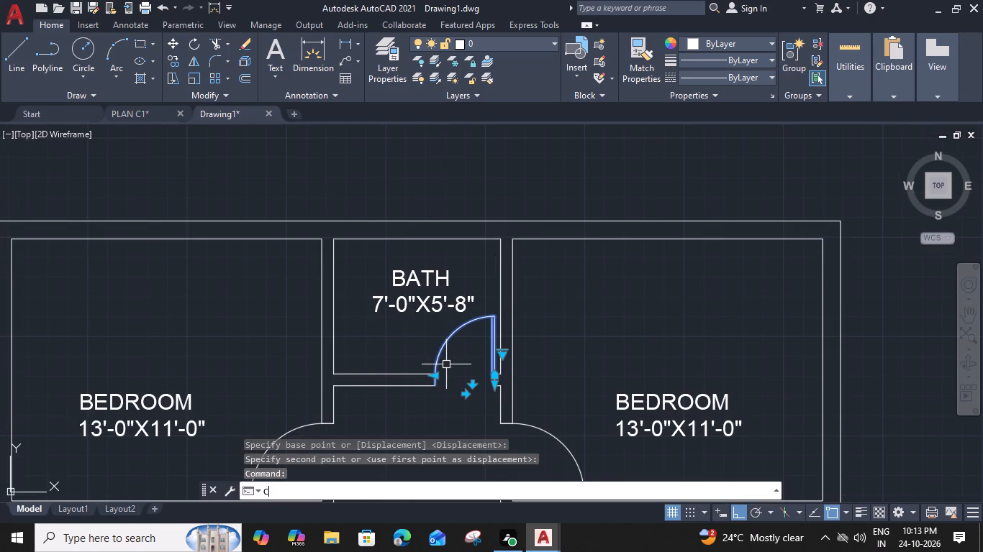
type("O")
key("space")
left_click(491, 388)
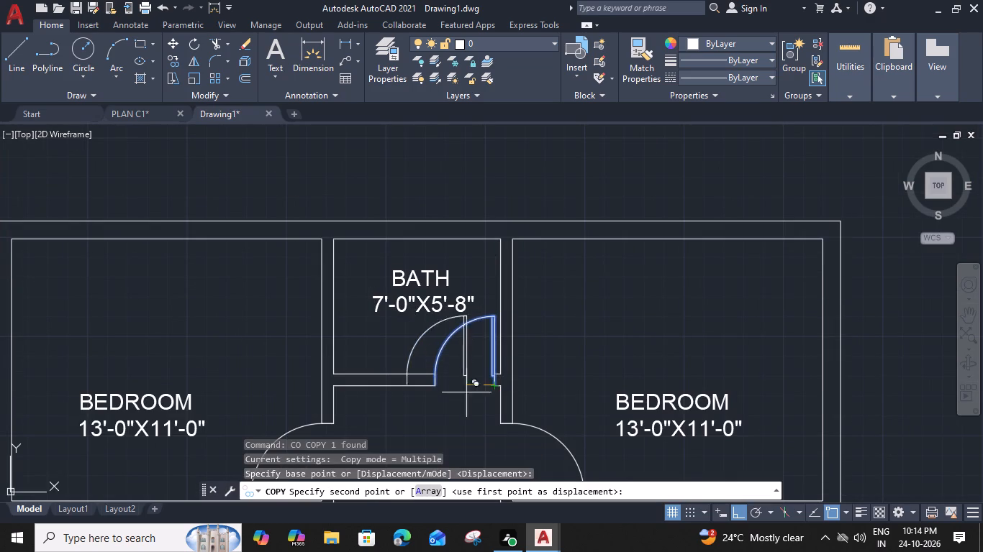
scroll(373, 409, "down", 2)
middle_click_drag(377, 413, 414, 257)
scroll(382, 309, "up", 2)
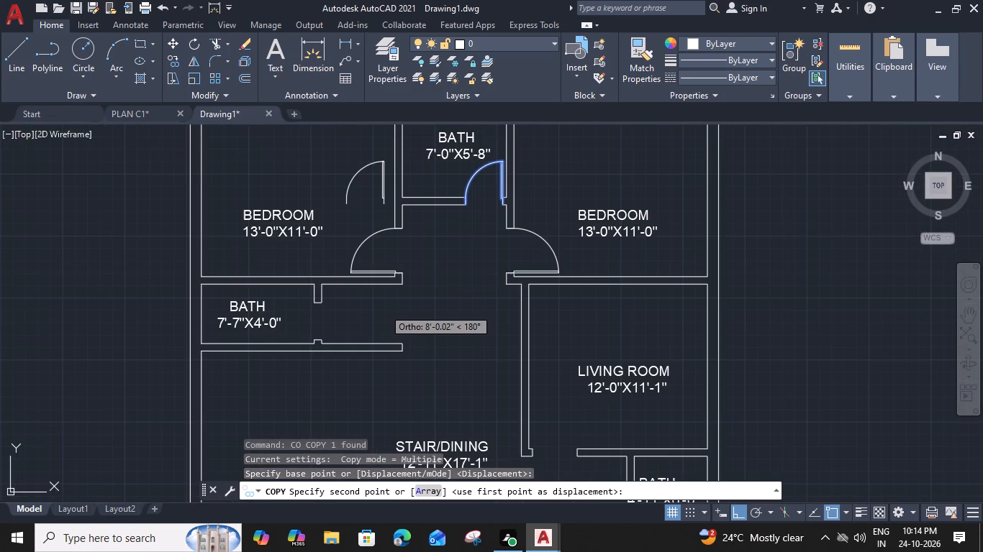
left_click(287, 300)
key("Escape")
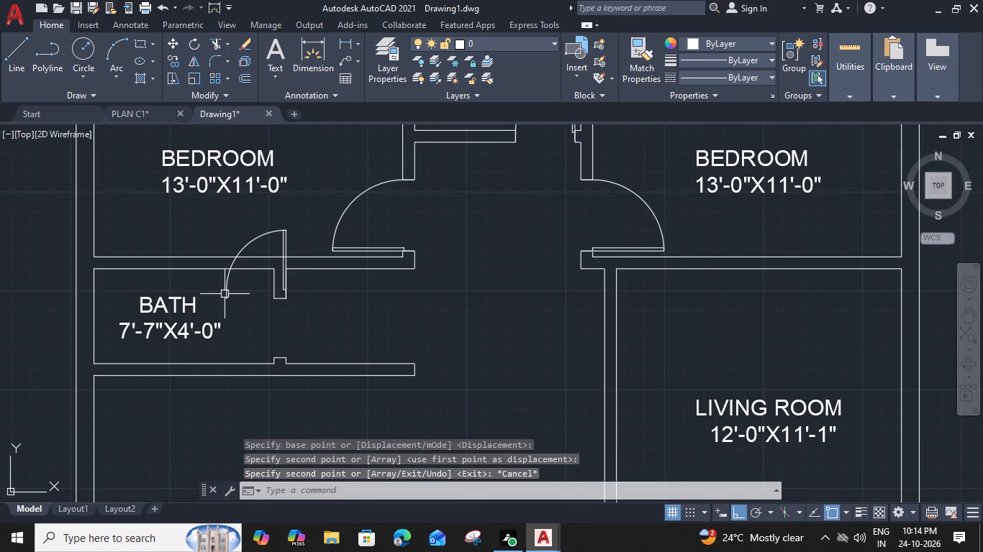
Rotate the door copy at the 7'-7"X4'-0" bath 90° counterclockwise about its hinge-side corner.
left_click(227, 293)
type("RO")
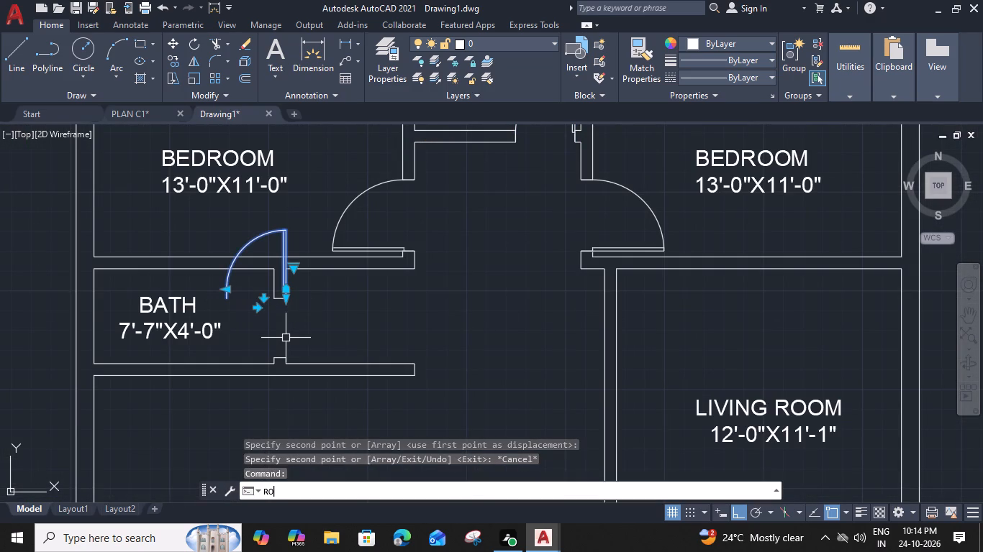
key("space")
left_click(288, 301)
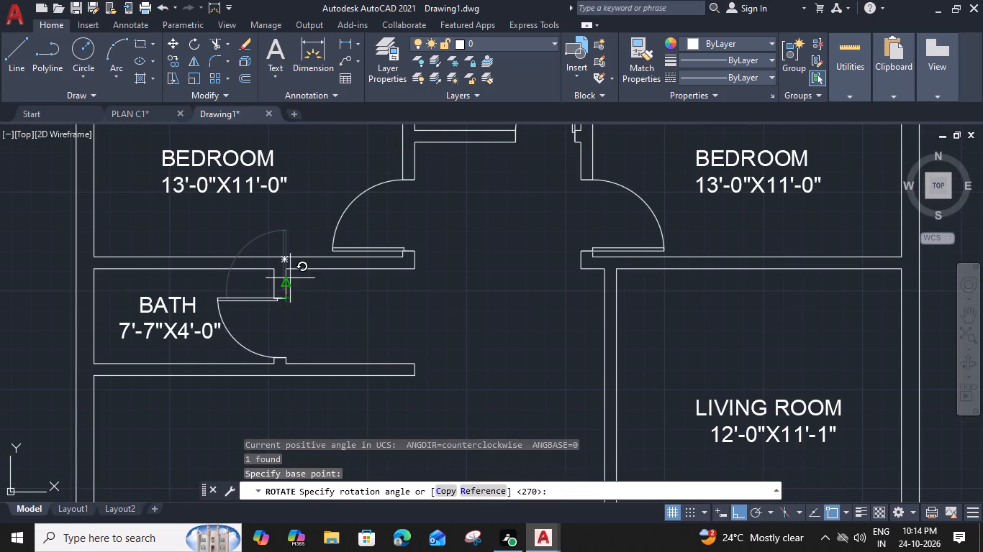
scroll(283, 273, "up", 3)
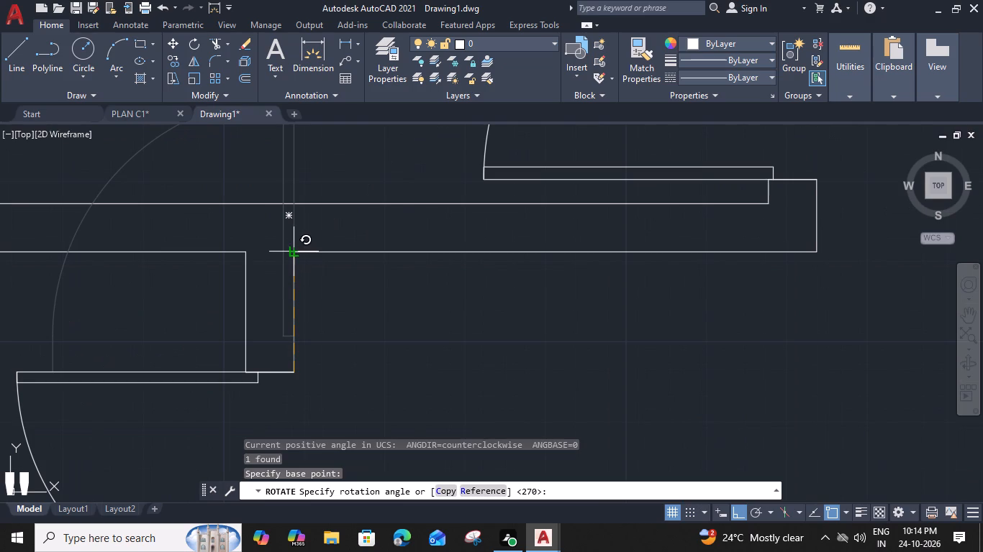
left_click(295, 252)
Flip the 7'-7"X4'-0" bath's door so it hinges on the lower side of the opening.
scroll(295, 256, "down", 4)
middle_click_drag(374, 344, 382, 346)
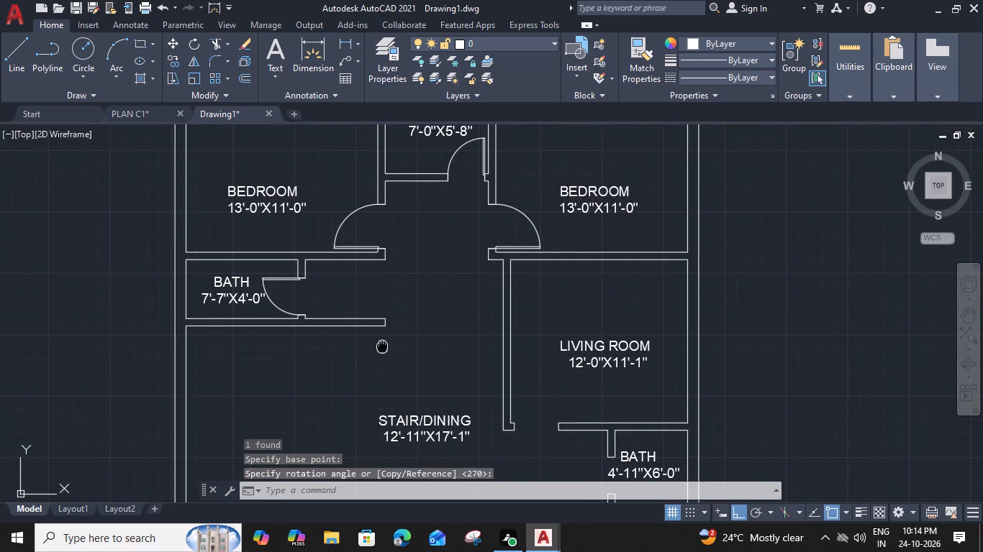
left_click(270, 298)
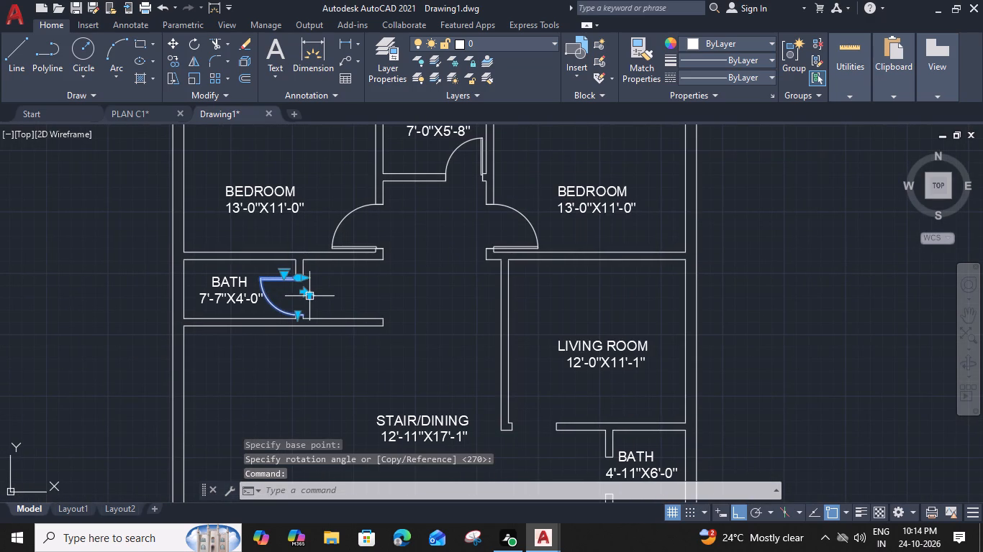
left_click(309, 298)
key("space")
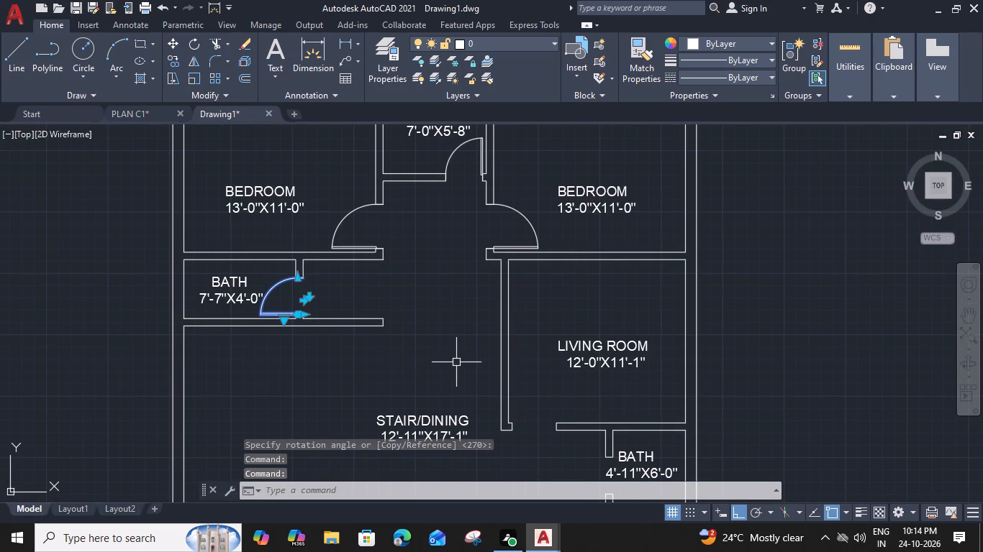
middle_click_drag(479, 383, 464, 214)
key("Escape")
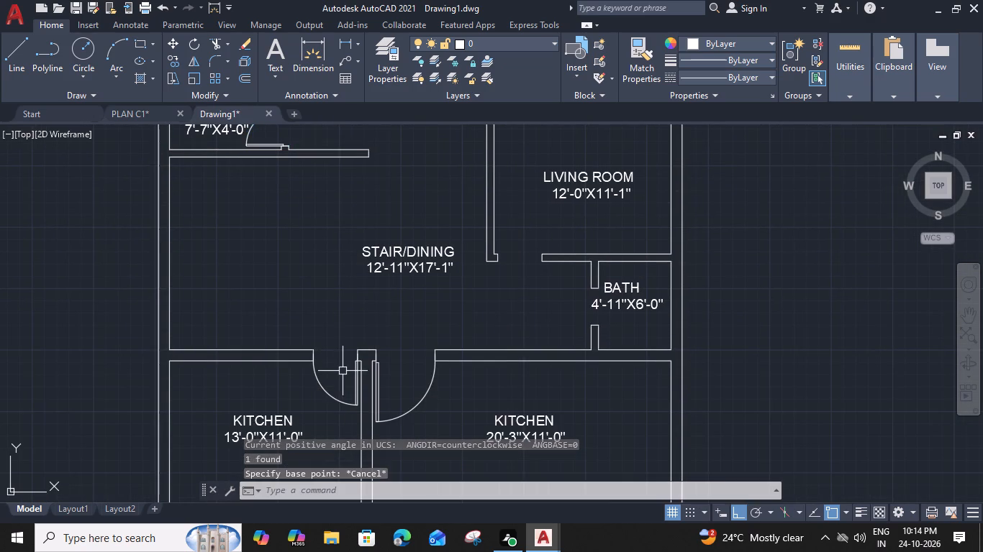
Copy the 13'-0"X11'-0" kitchen's door to the wall corner at the living room's opening beside the 4'-11"X6'-0" bath.
left_click(327, 393)
key("c")
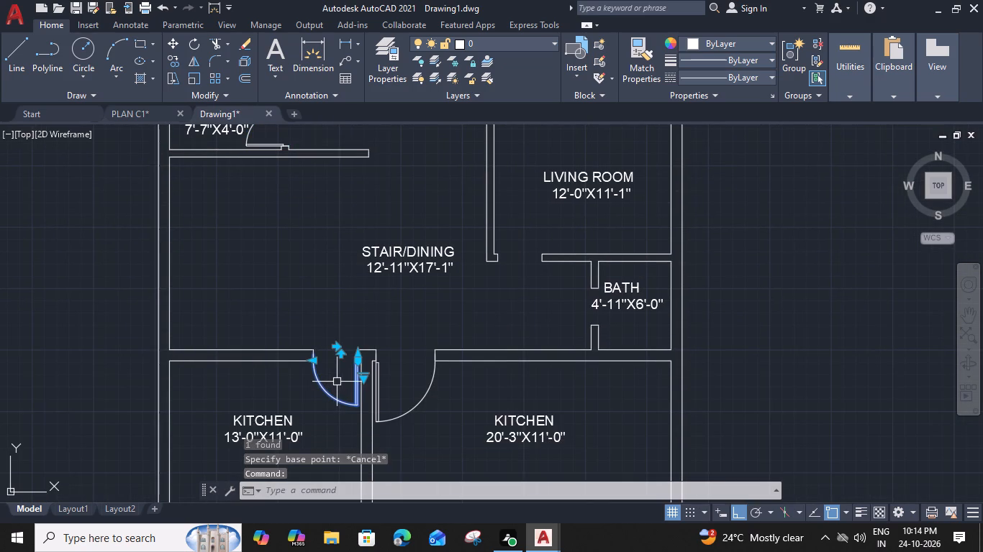
key("o")
key("space")
scroll(349, 364, "up", 3)
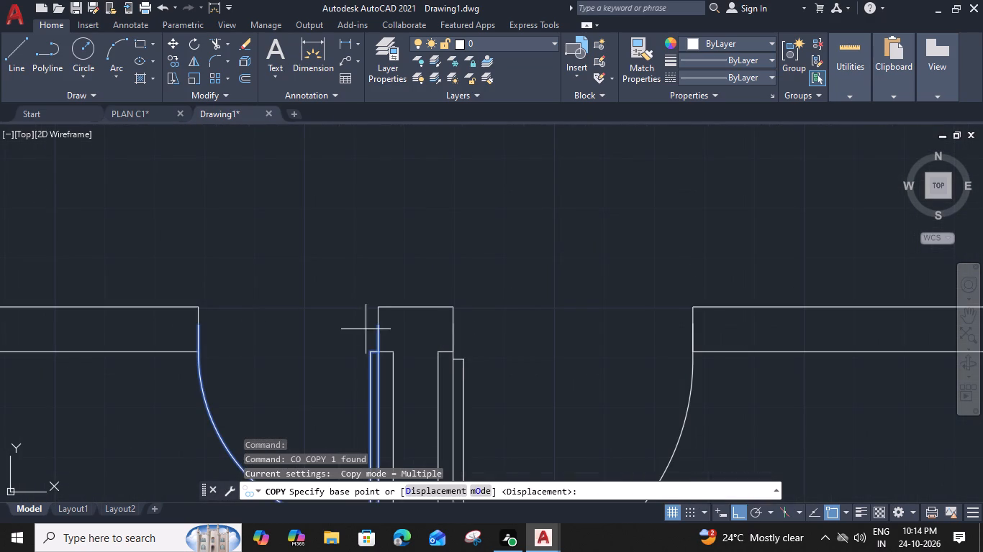
left_click(376, 325)
scroll(376, 326, "down", 3)
scroll(551, 230, "up", 2)
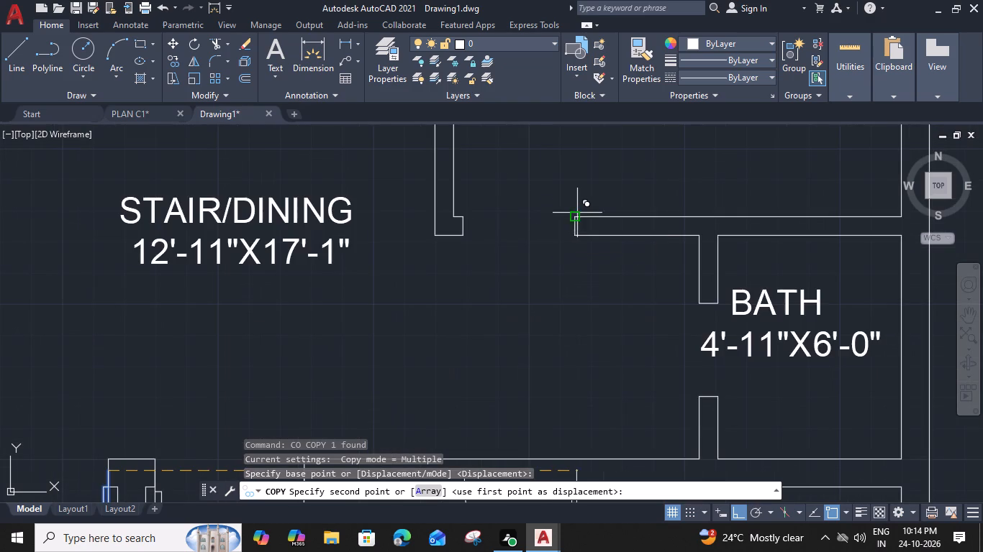
left_click(579, 214)
key("Escape")
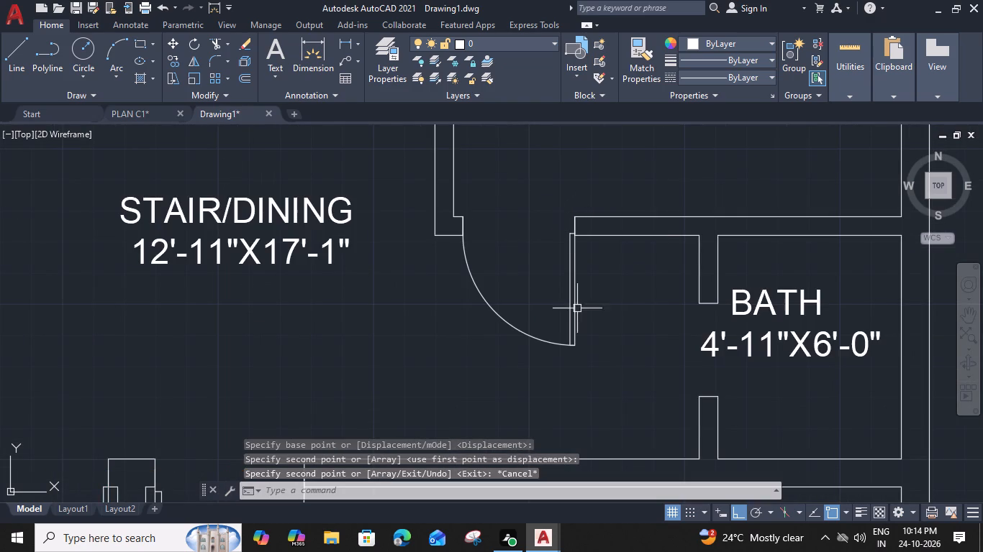
Flip the copied door both ways so it swings into the living room and hinges on the stair/dining side of the opening.
left_click(585, 310)
left_click(494, 372)
middle_click_drag(494, 346, 445, 413)
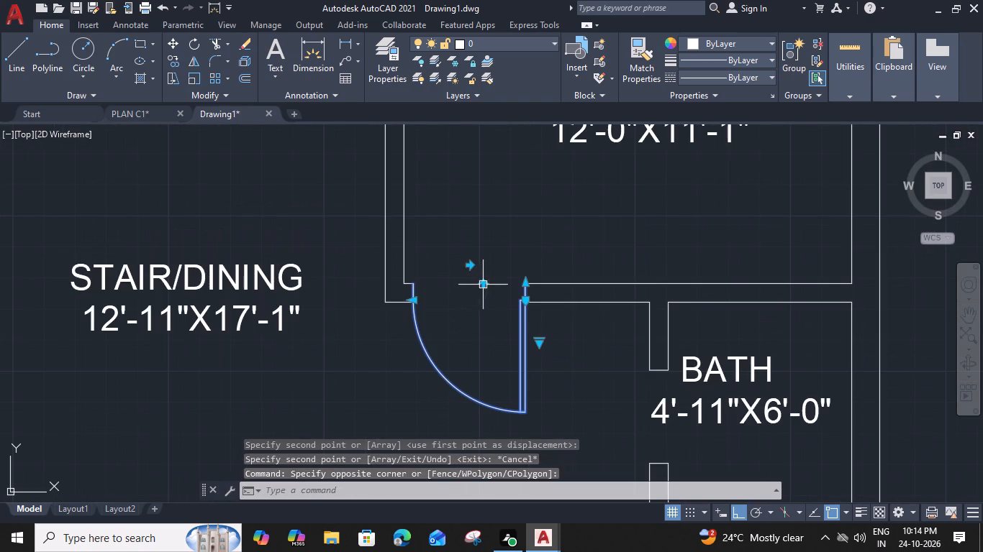
left_click(483, 285)
left_click(469, 318)
Copy the 7'-7"X4'-0" bath's door to the lower wall corner of the 4'-11"X6'-0" bath's opening.
scroll(451, 364, "down", 2)
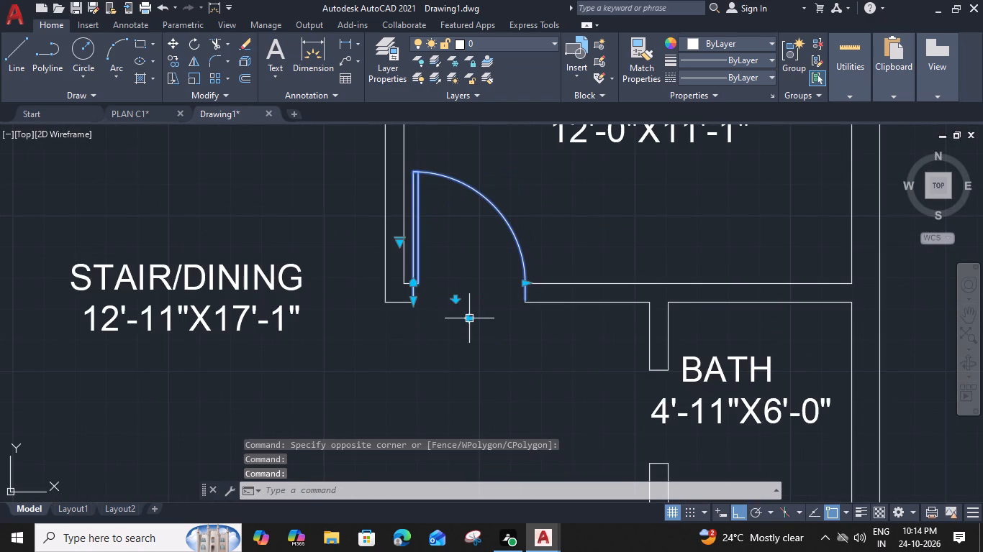
middle_click_drag(423, 364, 440, 414)
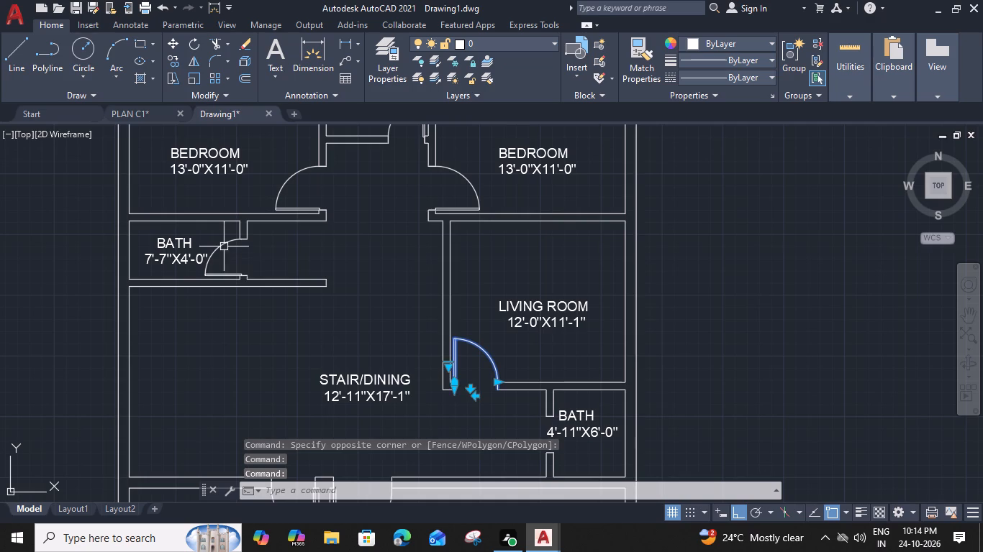
left_click(224, 246)
key("c")
key("o")
key("space")
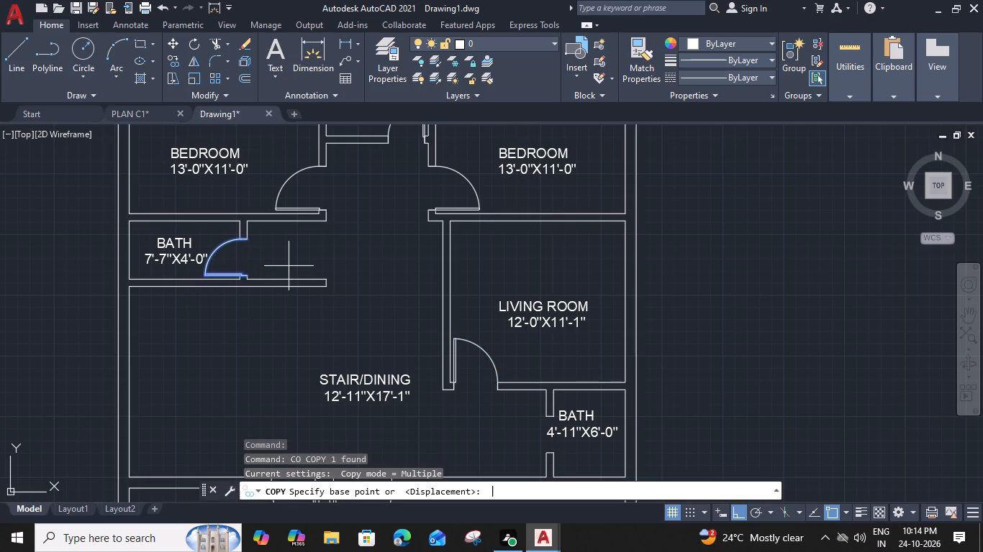
scroll(270, 267, "up", 2)
left_click(216, 288)
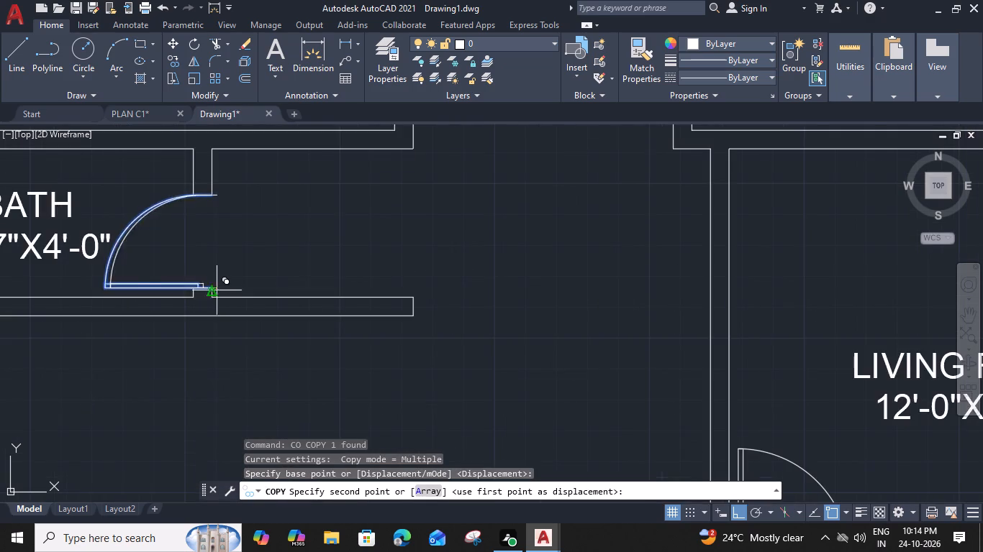
scroll(217, 290, "down", 2)
middle_click_drag(394, 367, 304, 235)
scroll(420, 314, "up", 2)
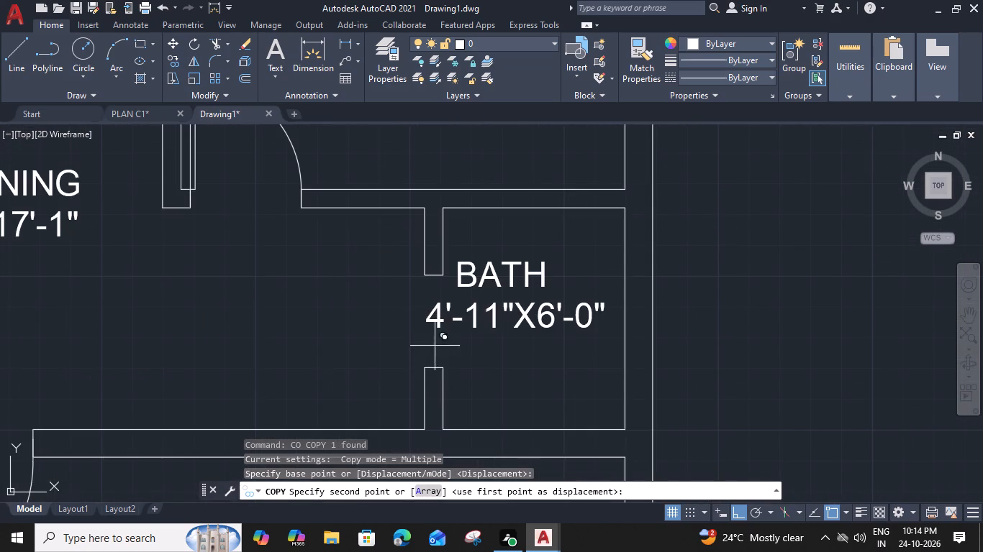
left_click(446, 367)
key("Escape")
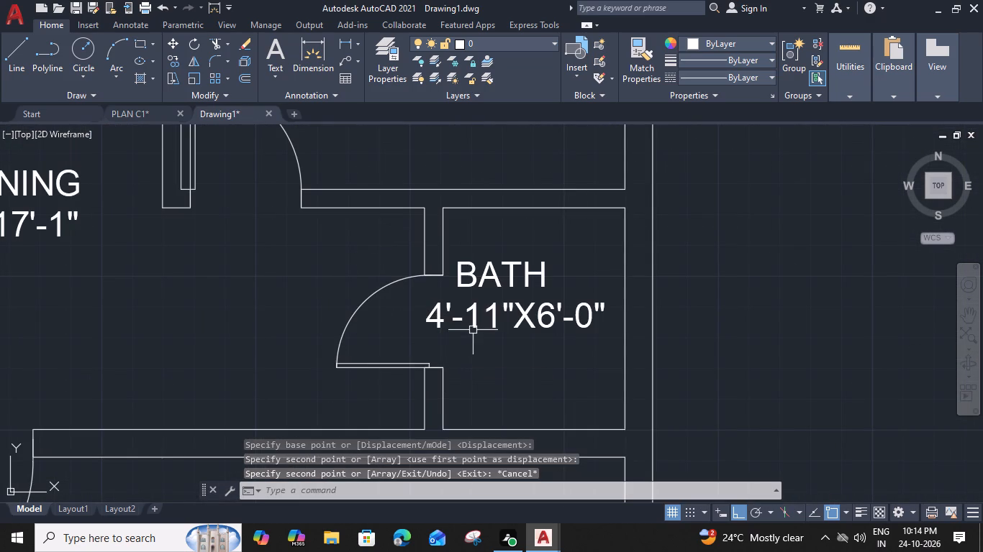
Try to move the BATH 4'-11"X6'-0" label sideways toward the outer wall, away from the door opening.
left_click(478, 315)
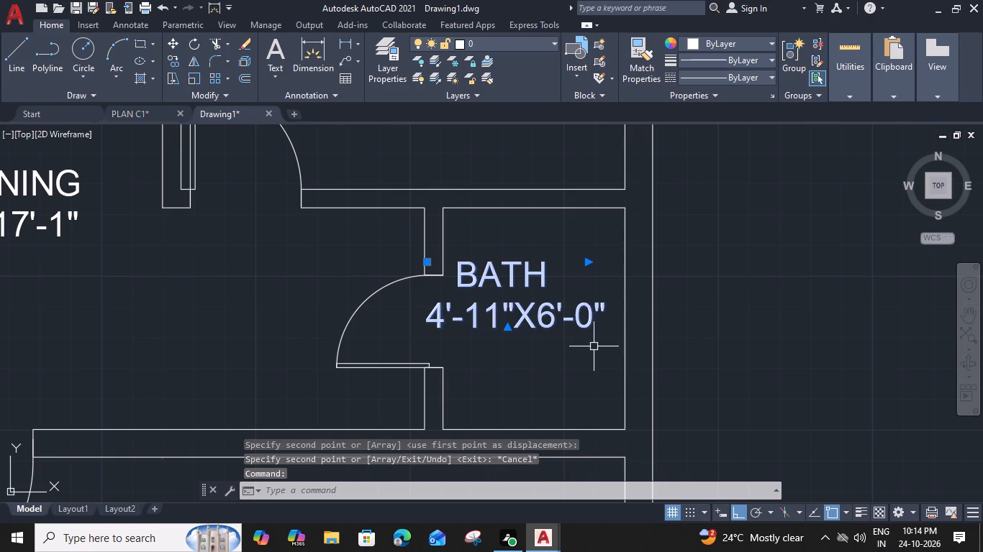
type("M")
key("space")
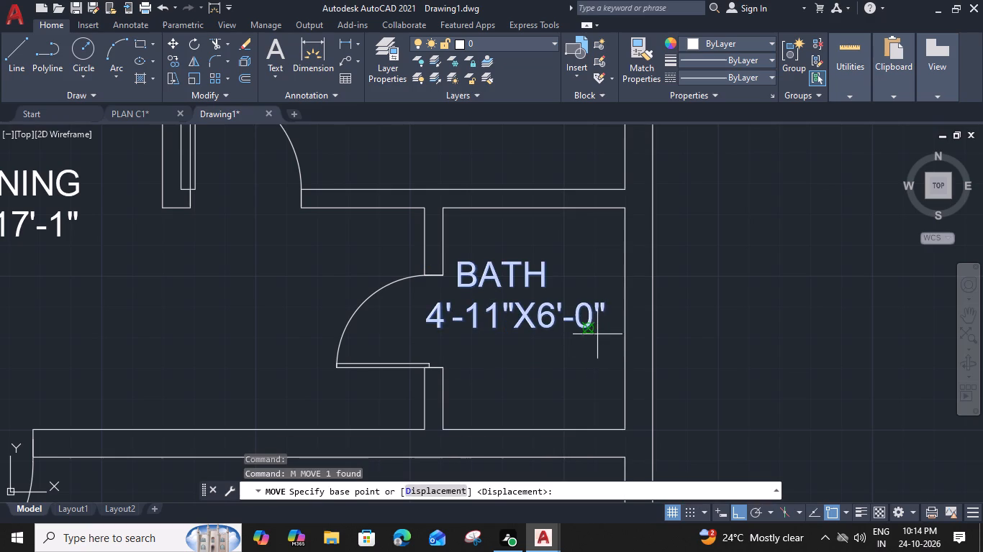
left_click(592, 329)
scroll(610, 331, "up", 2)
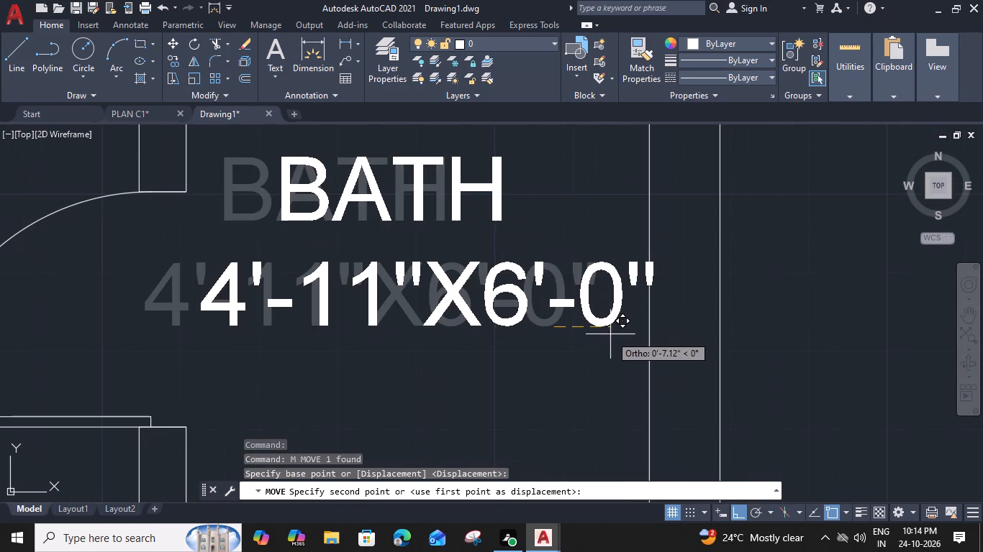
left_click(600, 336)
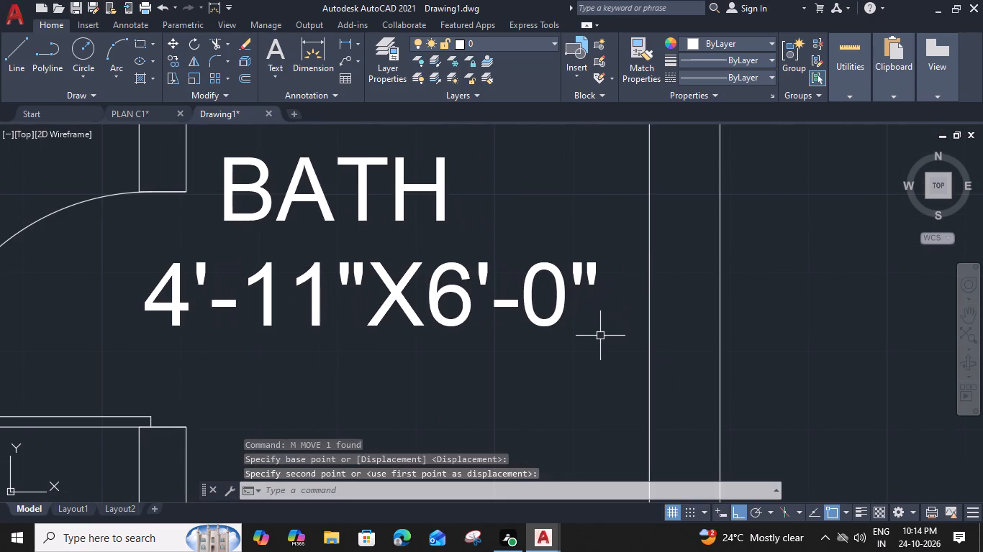
Flip the door of the 4'-11"X6'-0" bath so it swings into the bath.
scroll(600, 336, "down", 1)
left_click(579, 313)
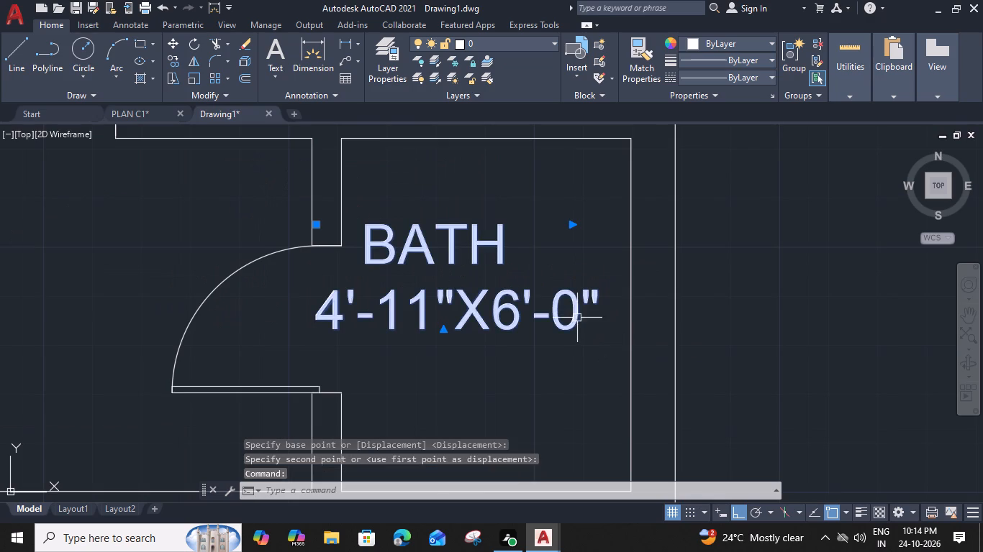
middle_click_drag(565, 359, 551, 326)
left_click(222, 353)
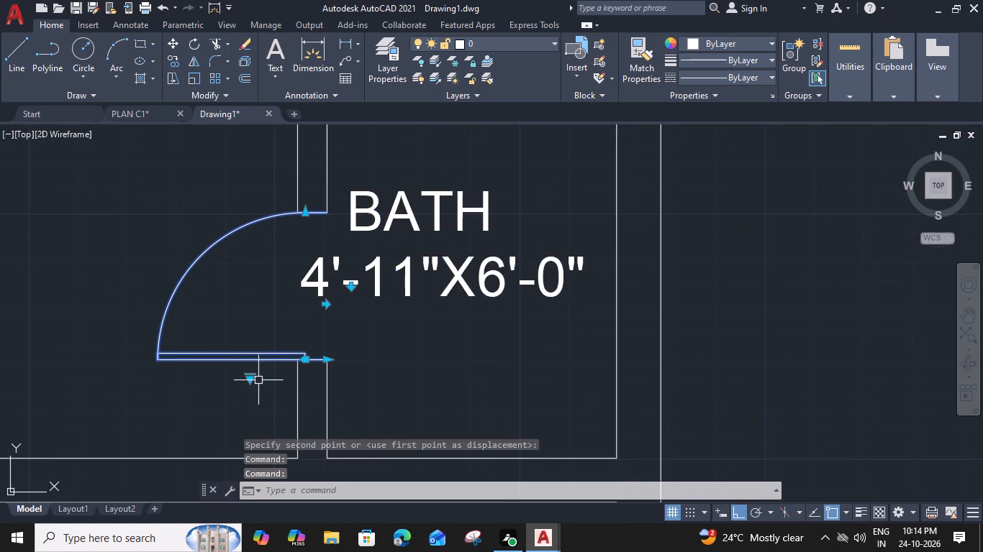
left_click(326, 304)
key("Escape")
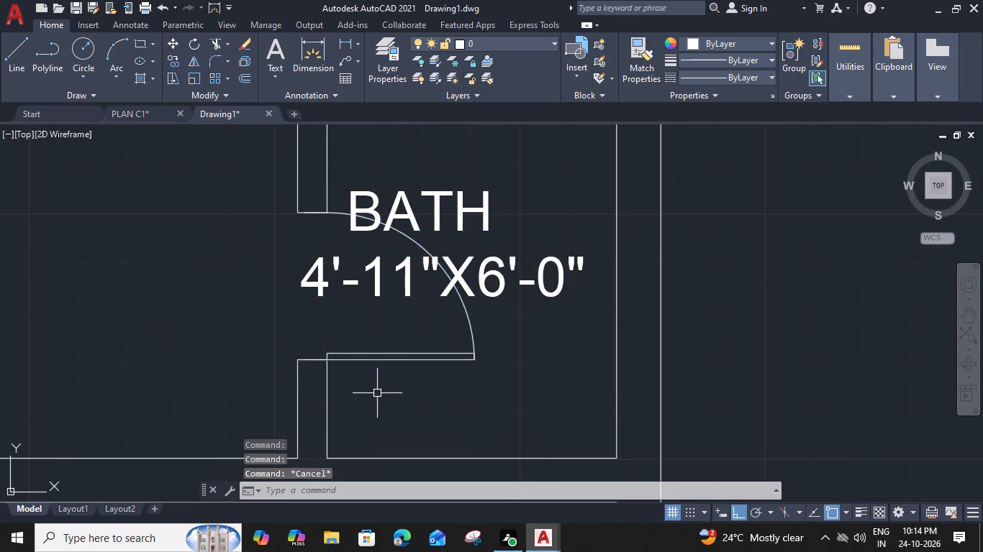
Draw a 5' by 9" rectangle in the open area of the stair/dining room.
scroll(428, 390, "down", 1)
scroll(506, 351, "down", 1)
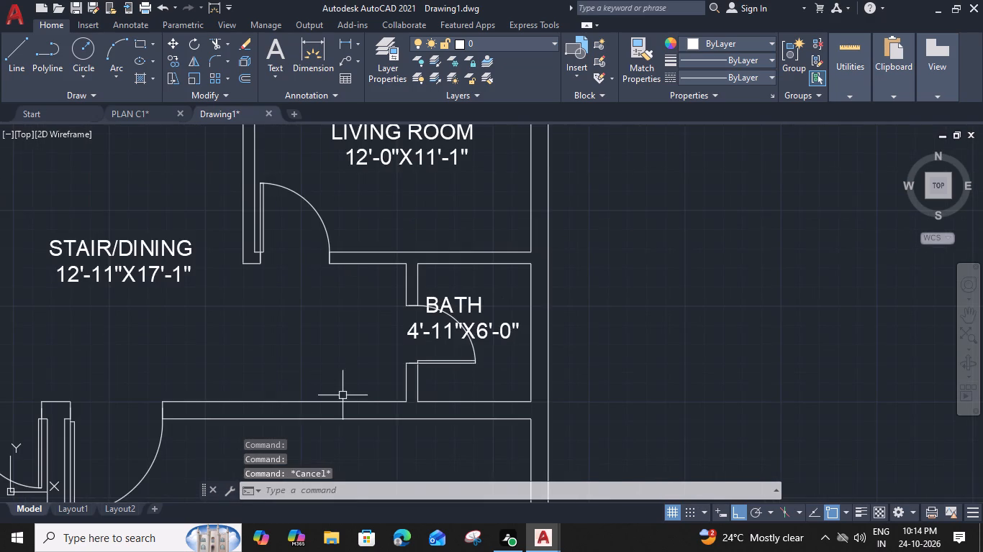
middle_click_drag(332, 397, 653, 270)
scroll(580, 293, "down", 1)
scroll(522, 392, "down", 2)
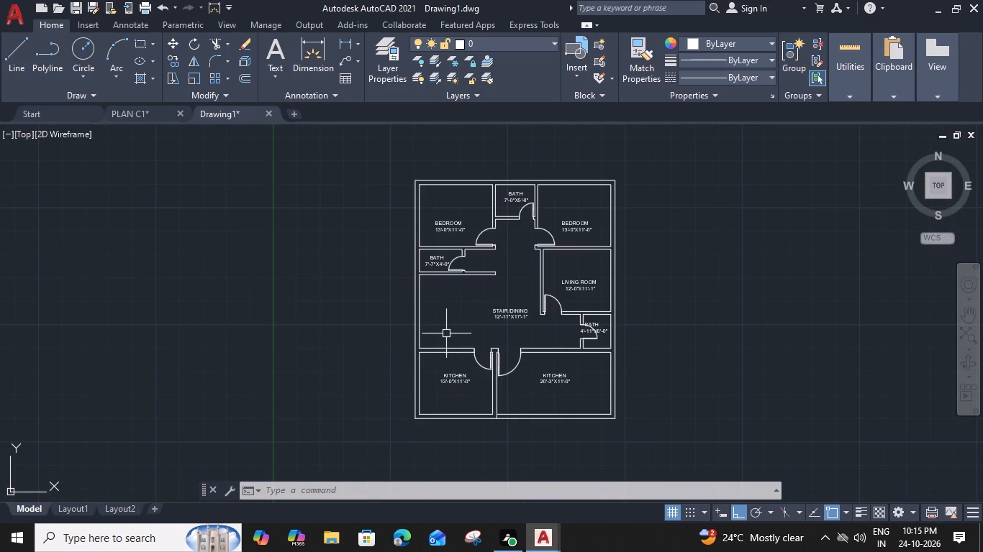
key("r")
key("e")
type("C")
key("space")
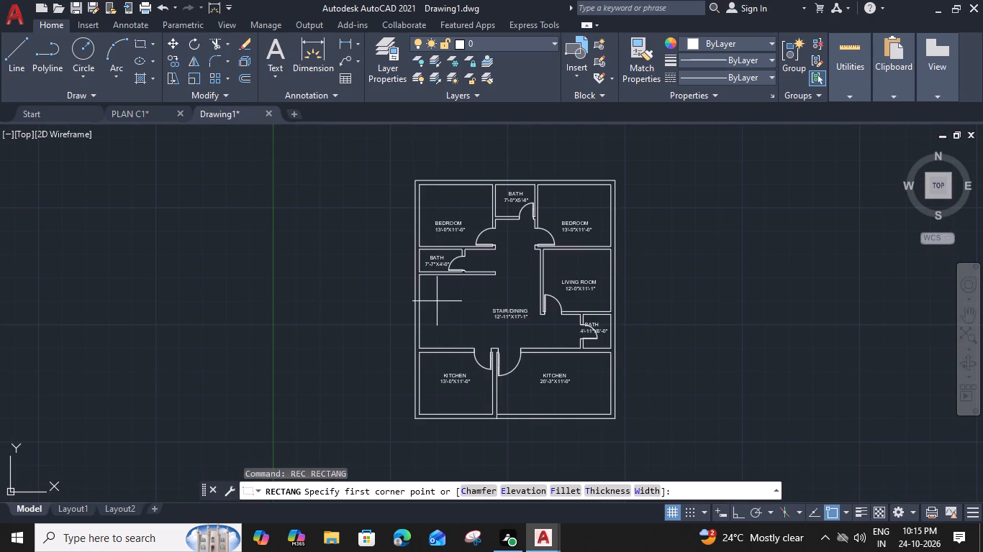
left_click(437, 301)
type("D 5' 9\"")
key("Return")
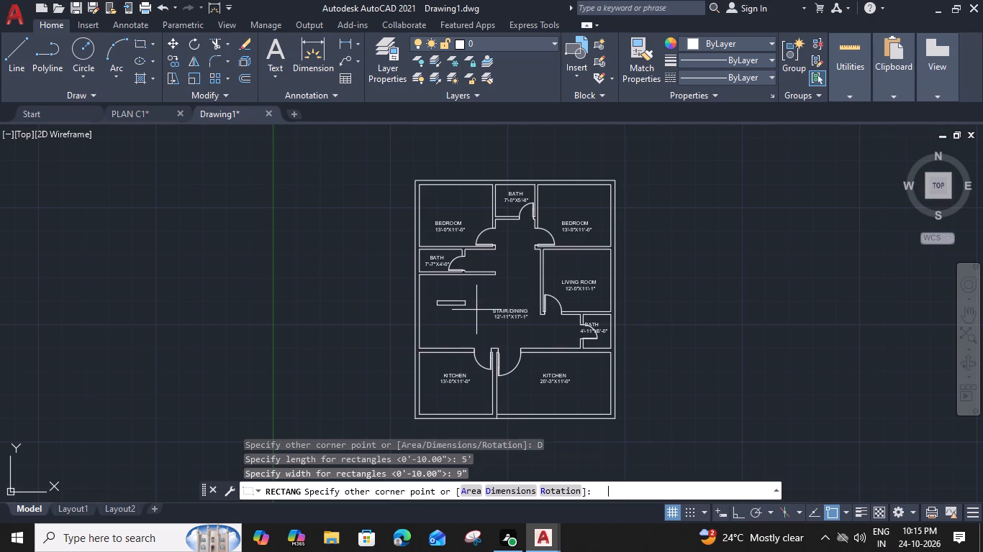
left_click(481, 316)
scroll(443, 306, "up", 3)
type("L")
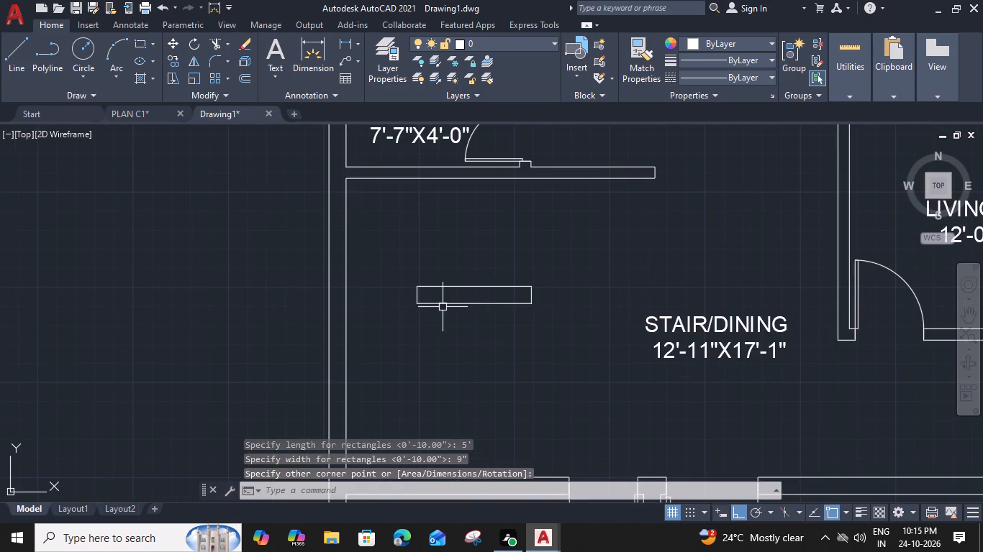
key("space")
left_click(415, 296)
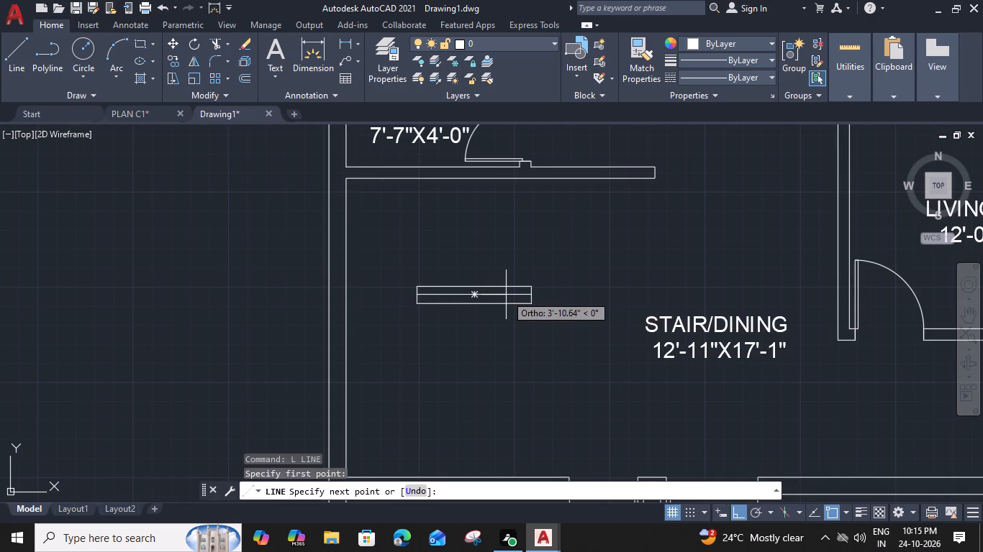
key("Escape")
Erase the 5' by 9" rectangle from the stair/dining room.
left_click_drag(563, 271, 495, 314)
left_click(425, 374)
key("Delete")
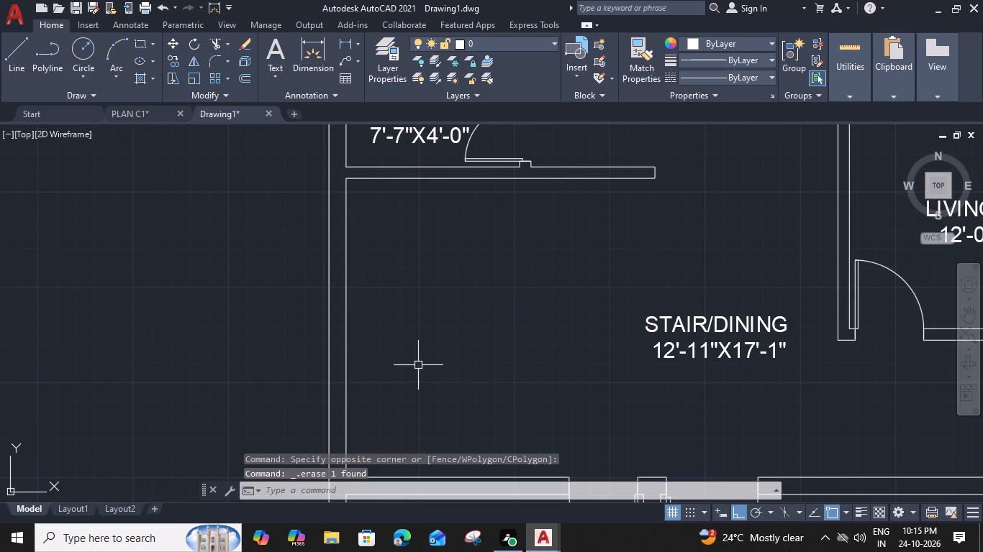
Draw a 6' by 9" rectangle in the open area of the stair/dining room as the window outline.
type("REC")
key("space")
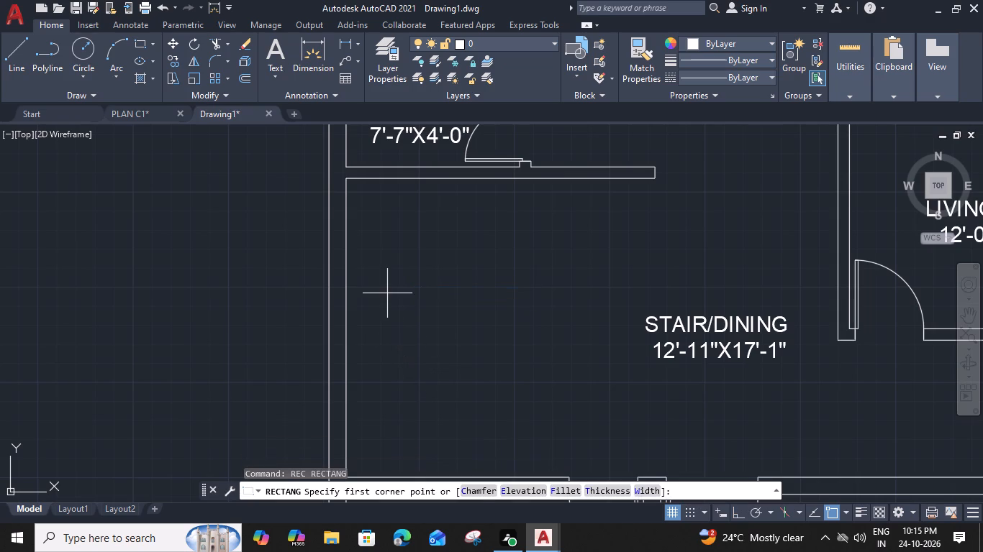
left_click(386, 277)
type("D")
key("space")
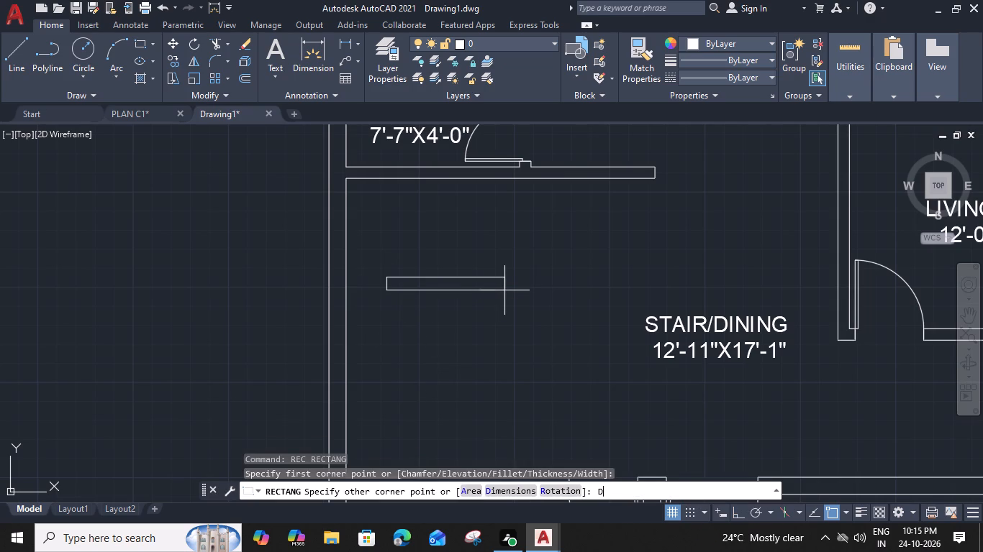
type("6' 9\"")
key("Return")
left_click(523, 298)
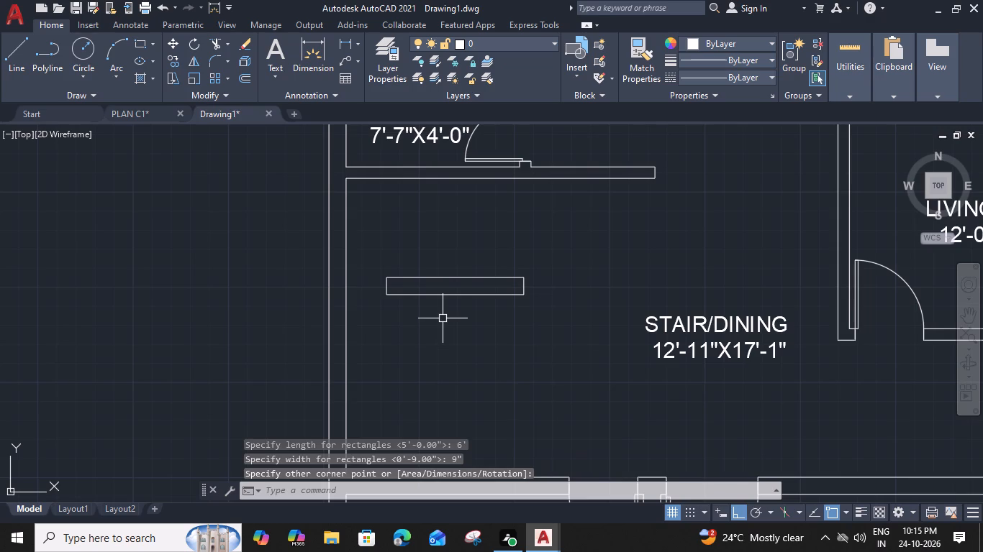
Draw a lengthwise centre line across the window rectangle between the midpoints of its short sides.
type("L")
key("space")
left_click(387, 287)
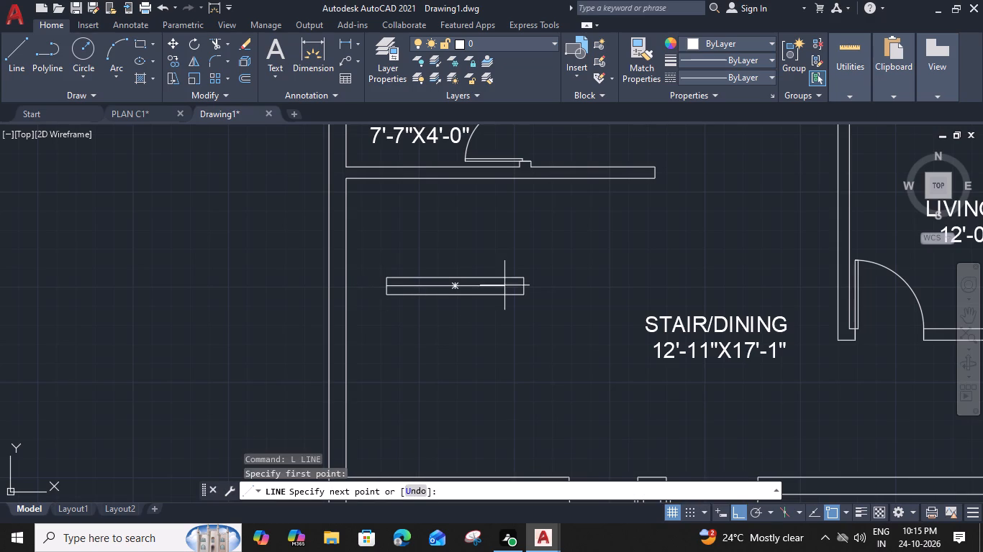
left_click(525, 288)
key("space")
Offset the window's centre line 2" to both sides.
left_click(478, 286)
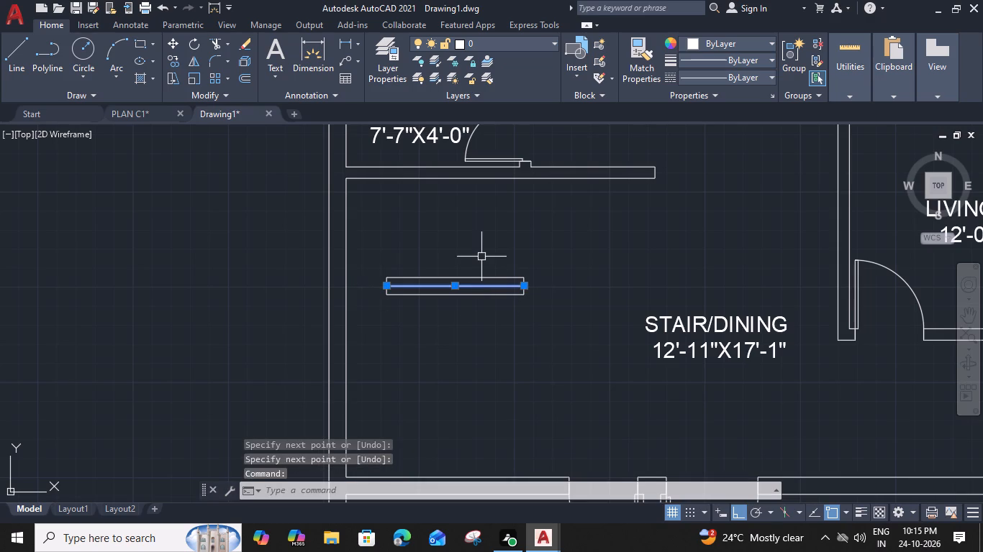
type("O 2")
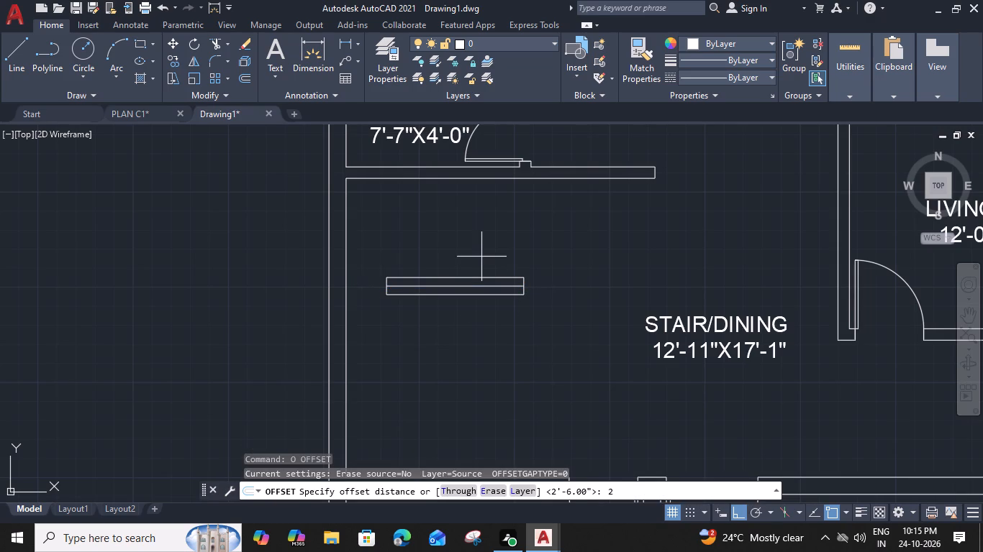
key("shift+quotedbl")
key("Return")
left_click(484, 252)
left_click(457, 287)
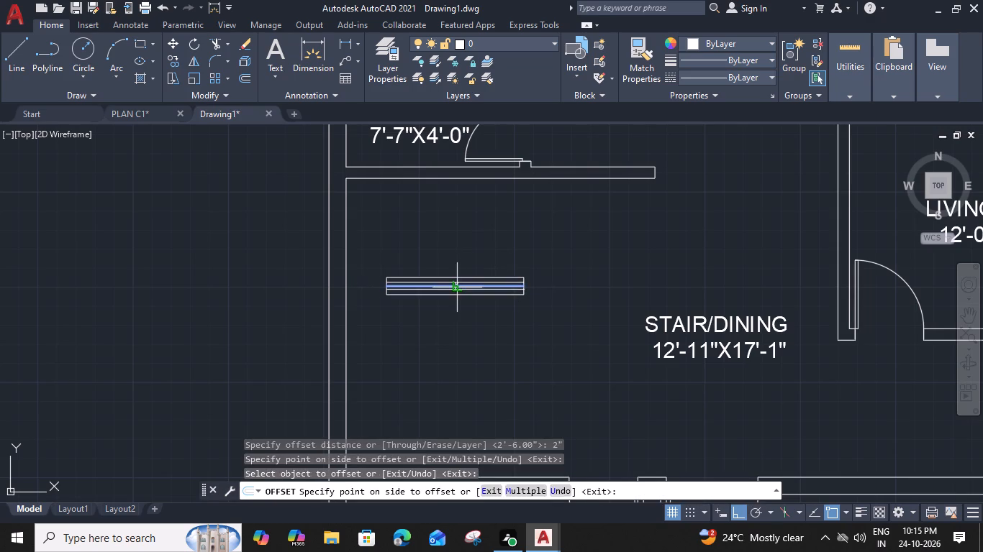
left_click(448, 316)
key("Escape")
Colour the window's three inner lines dark red.
scroll(465, 295, "up", 3)
left_click(522, 242)
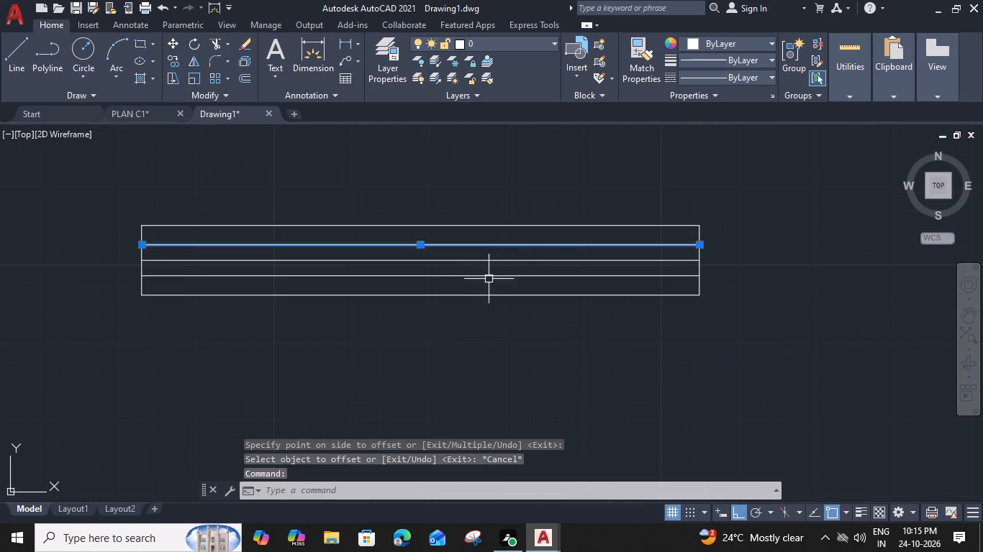
key("Escape")
left_click(531, 234)
left_click(497, 285)
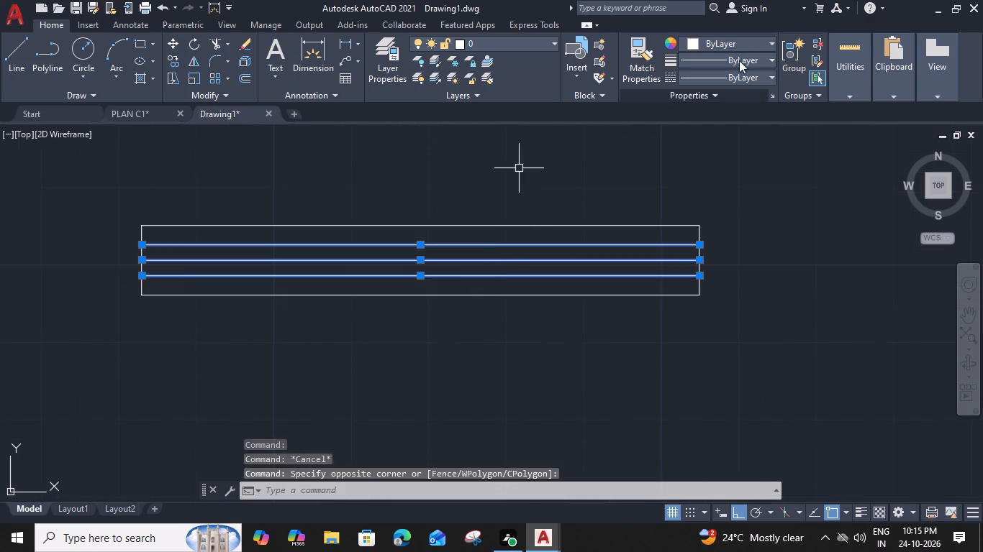
left_click(751, 40)
left_click(730, 98)
key("Escape")
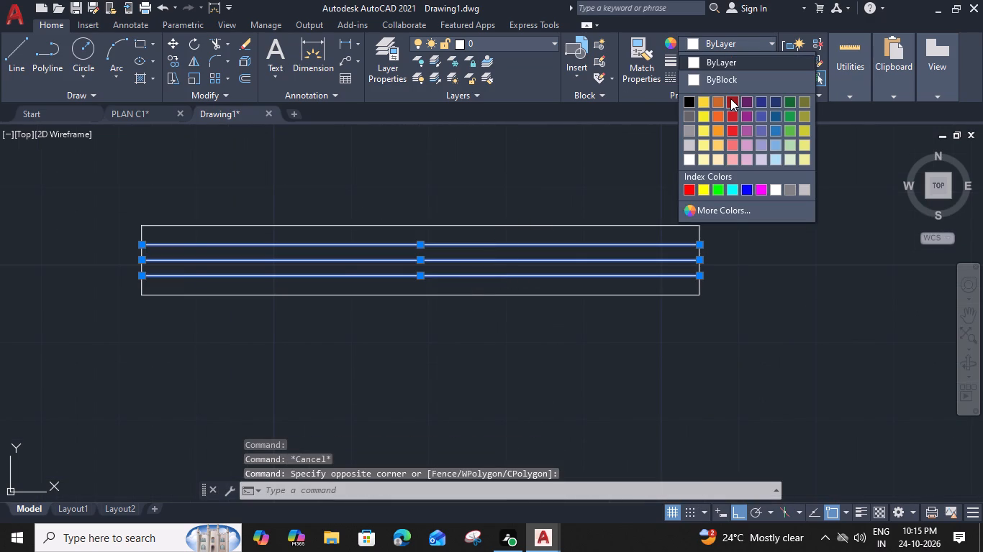
Group the window rectangle with its three inner lines.
left_click_drag(729, 198, 725, 206)
left_click(600, 351)
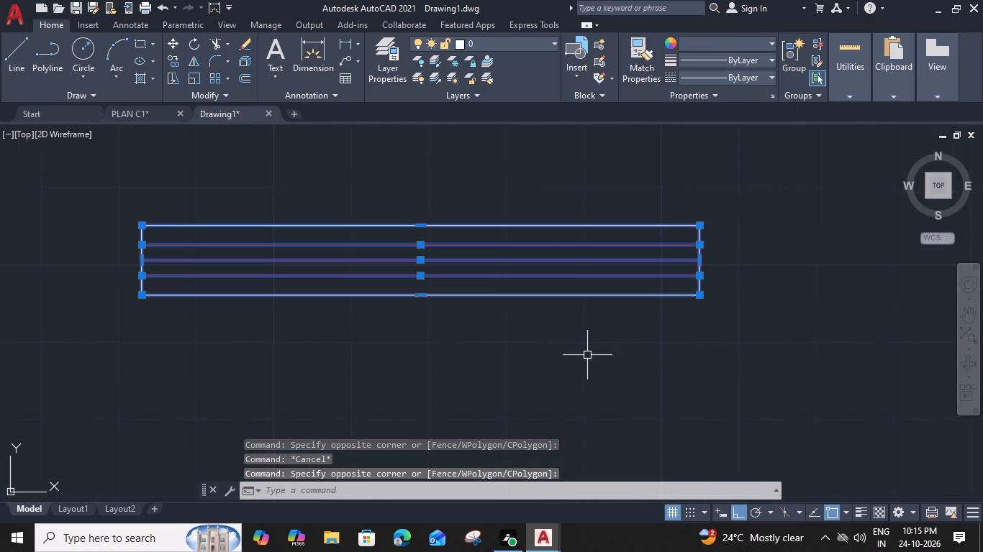
type("G")
key("space")
Move the window by its lower midpoint to the middle of the top wall's inner line in the bedroom above the 7'-7"X4'-0" bath.
left_click(420, 298)
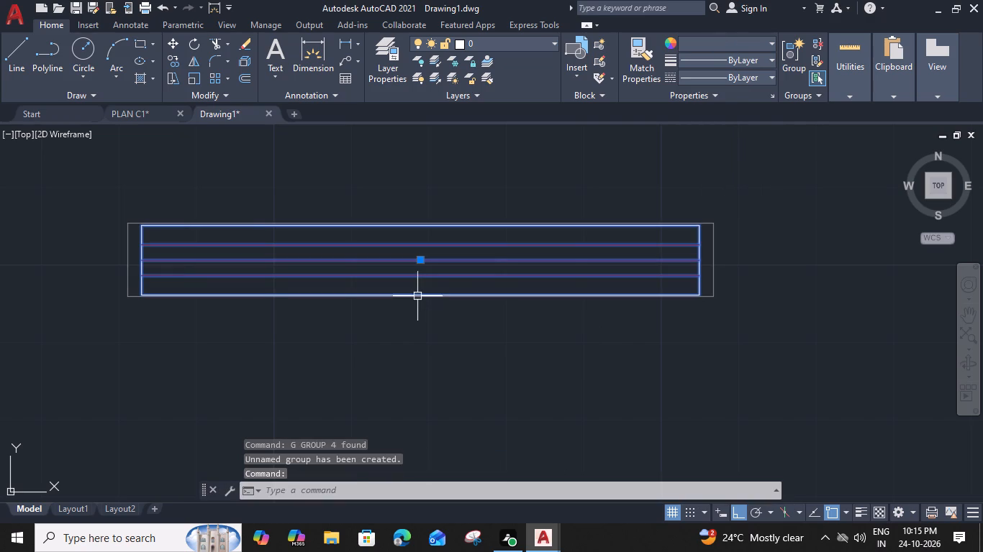
type("M")
key("space")
left_click(417, 296)
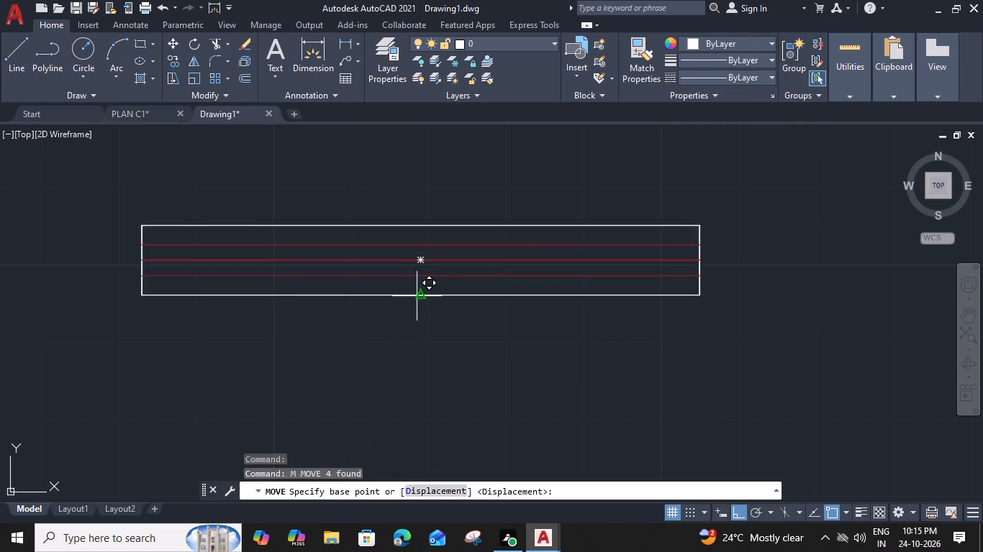
scroll(417, 292, "down", 3)
middle_click_drag(420, 243, 426, 542)
middle_click_drag(431, 278, 431, 292)
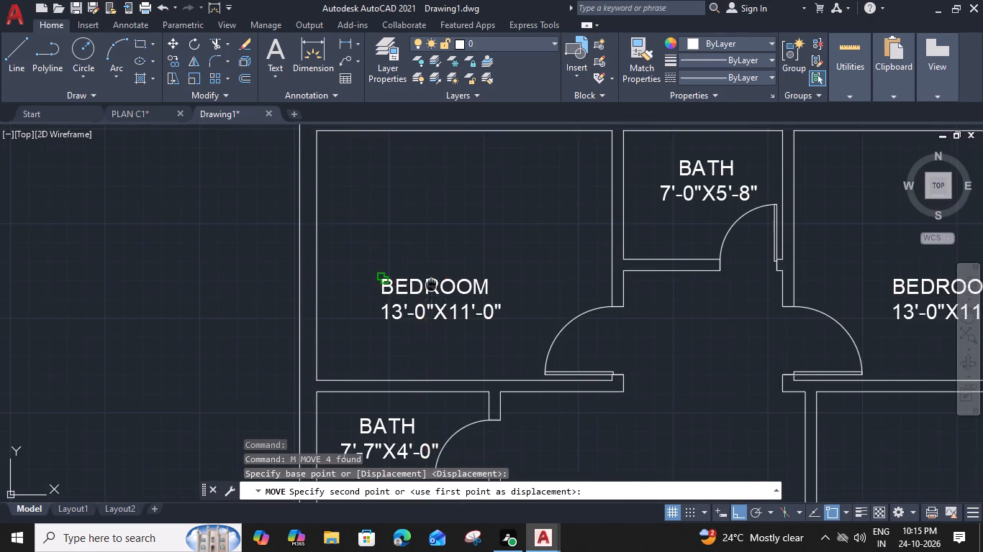
middle_click_drag(431, 292, 423, 390)
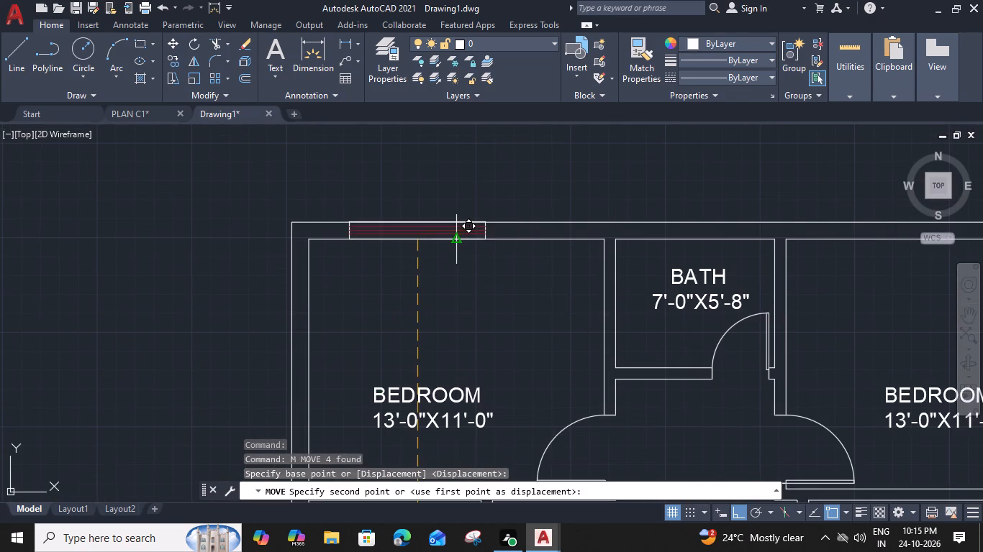
left_click(455, 239)
Copy the window to the middle of the top outer wall of the bedroom above the living room.
left_click(477, 231)
type("CO")
key("space")
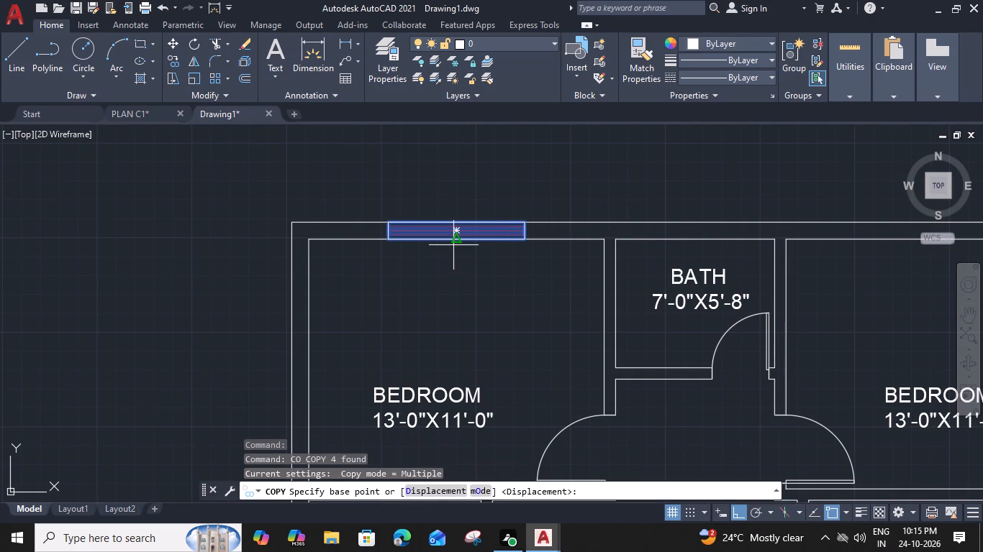
left_click(456, 241)
middle_click_drag(512, 254, 300, 278)
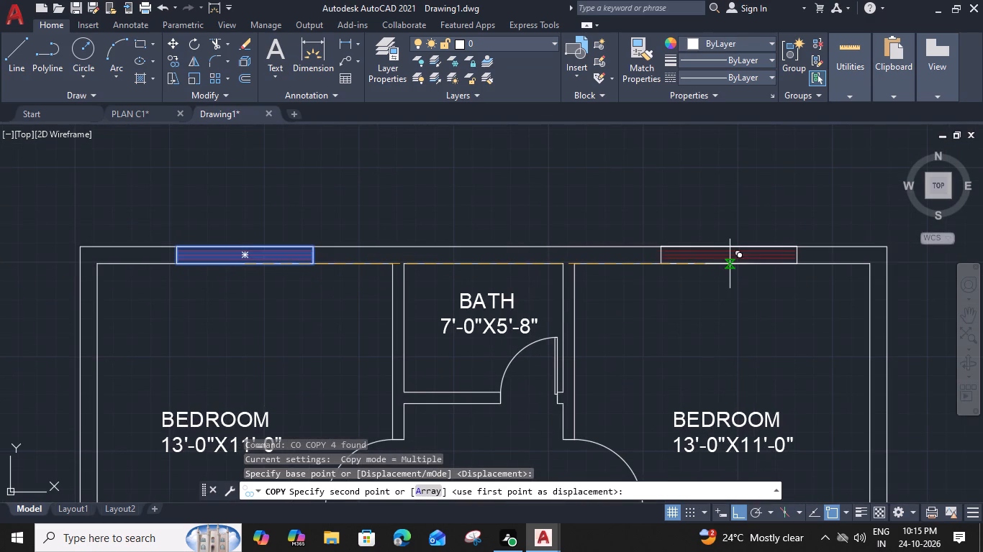
left_click(725, 263)
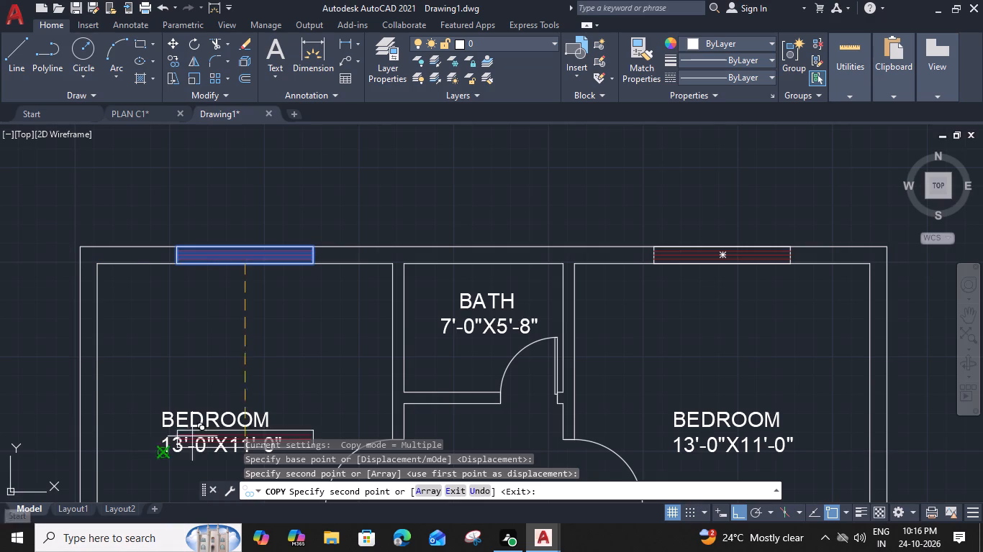
Copy the window straight down to the bottom outer wall of the 13'-0"X11'-0" kitchen.
scroll(360, 301, "down", 1)
middle_click_drag(340, 339, 432, 164)
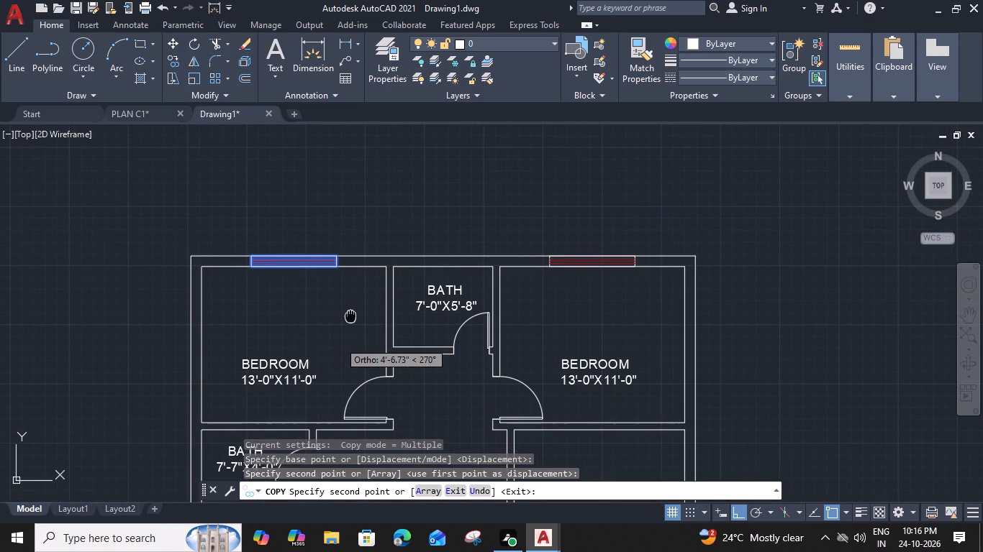
middle_click_drag(443, 294, 505, 0)
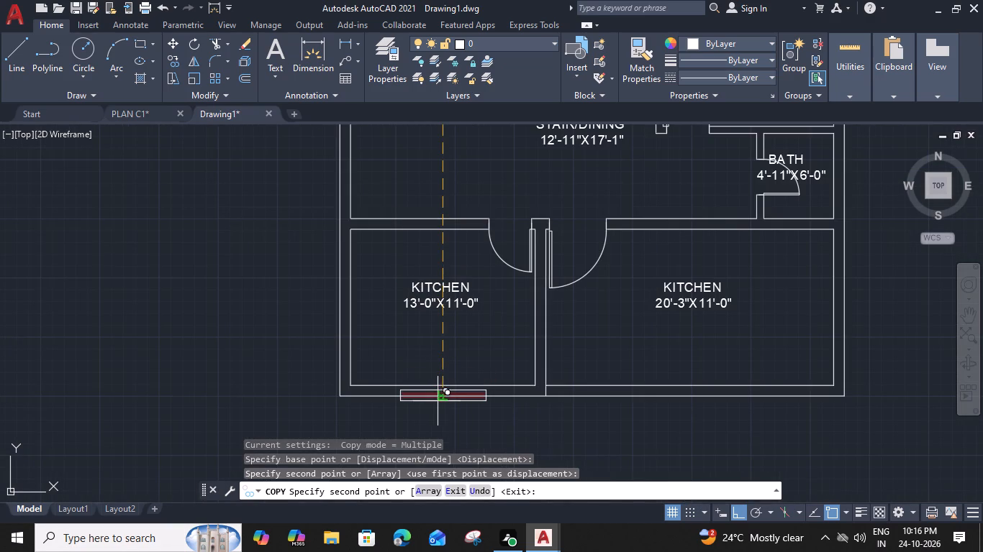
left_click(440, 399)
middle_click_drag(666, 311, 600, 313)
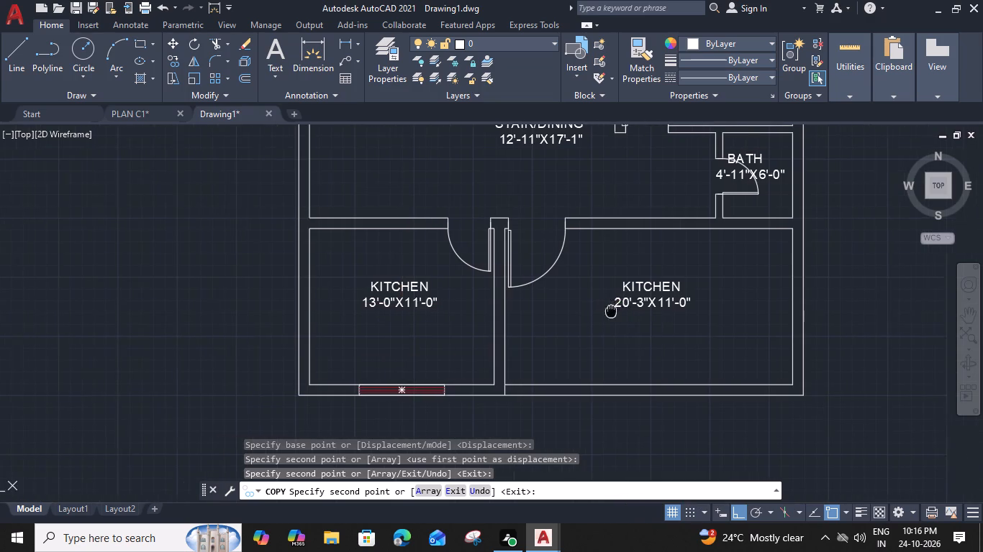
middle_click_drag(600, 313, 543, 331)
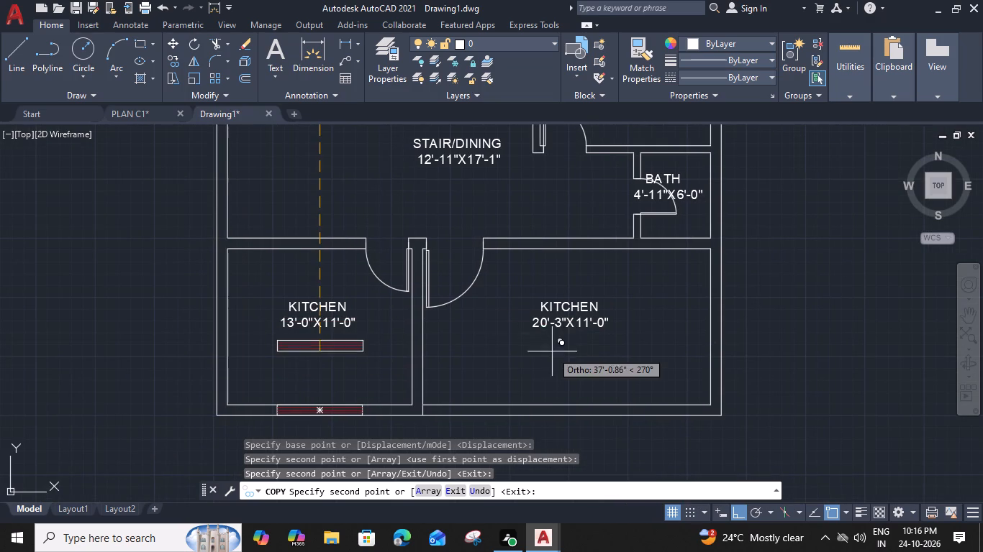
middle_click_drag(559, 331, 639, 321)
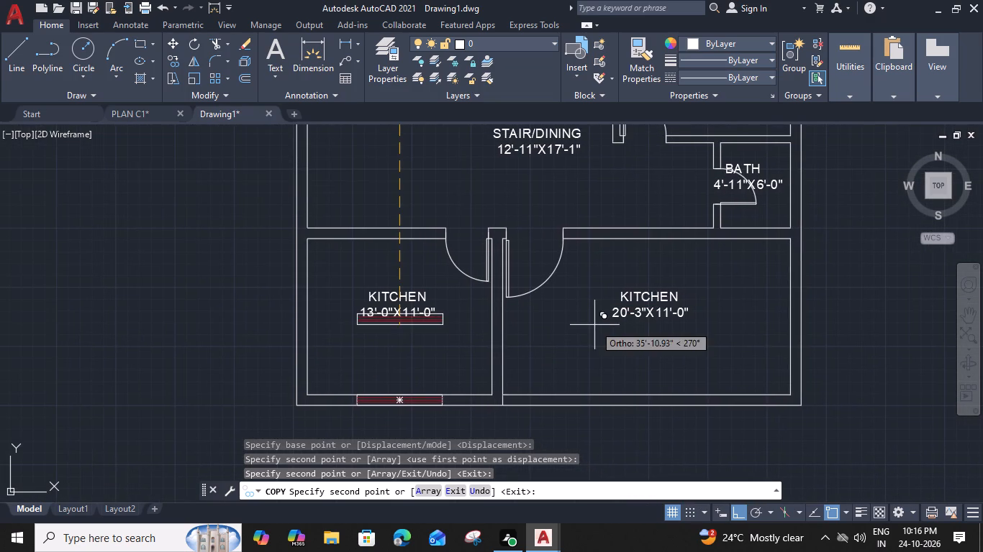
key("Escape")
Change the 20'-3"X11'-0" room's label name to PORCH.
double_click(643, 295)
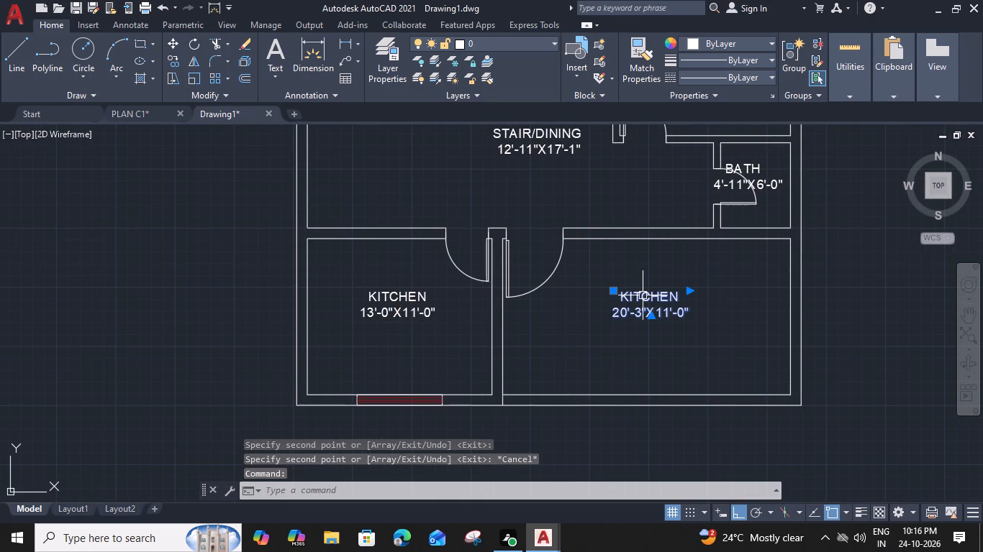
left_click_drag(676, 295, 620, 299)
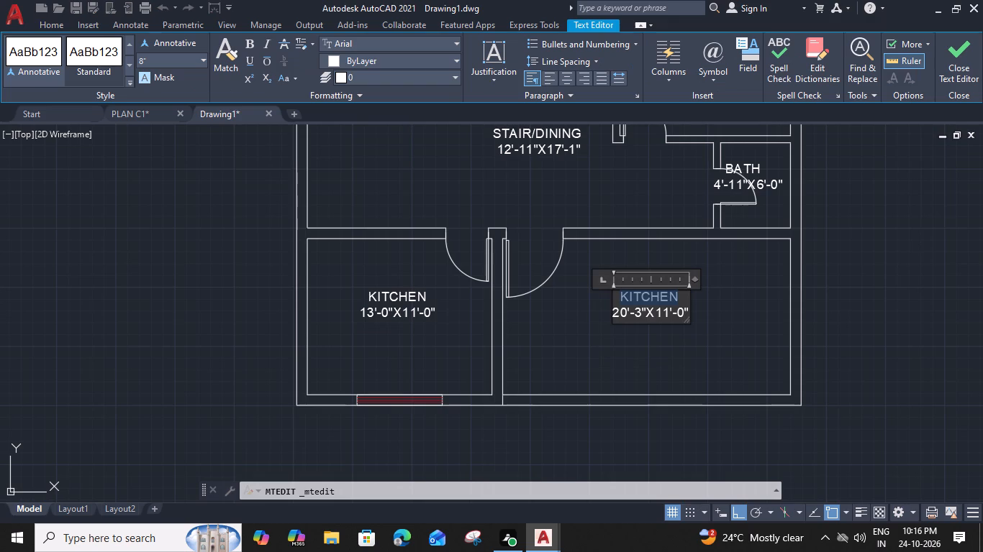
key("p")
key("o")
key("r")
key("c")
key("h")
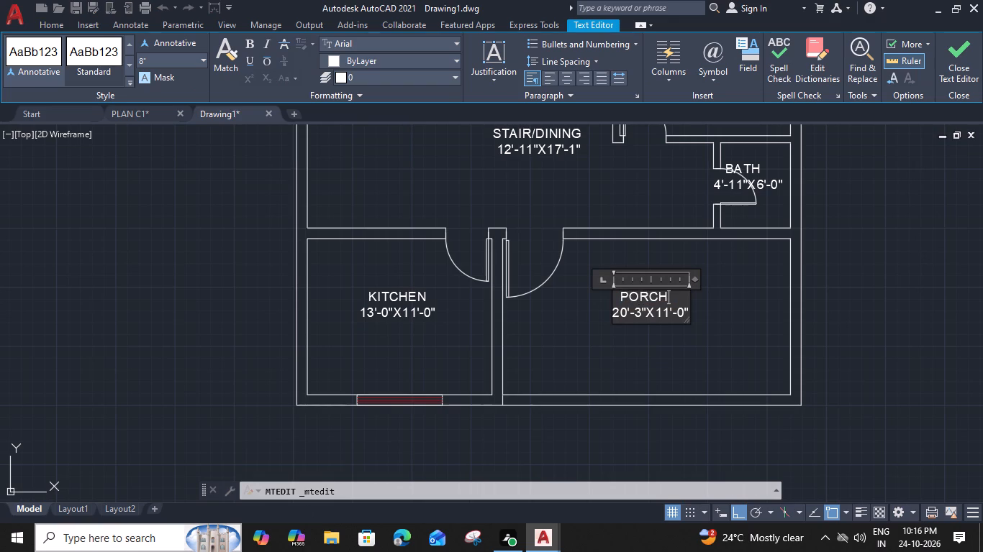
left_click(596, 337)
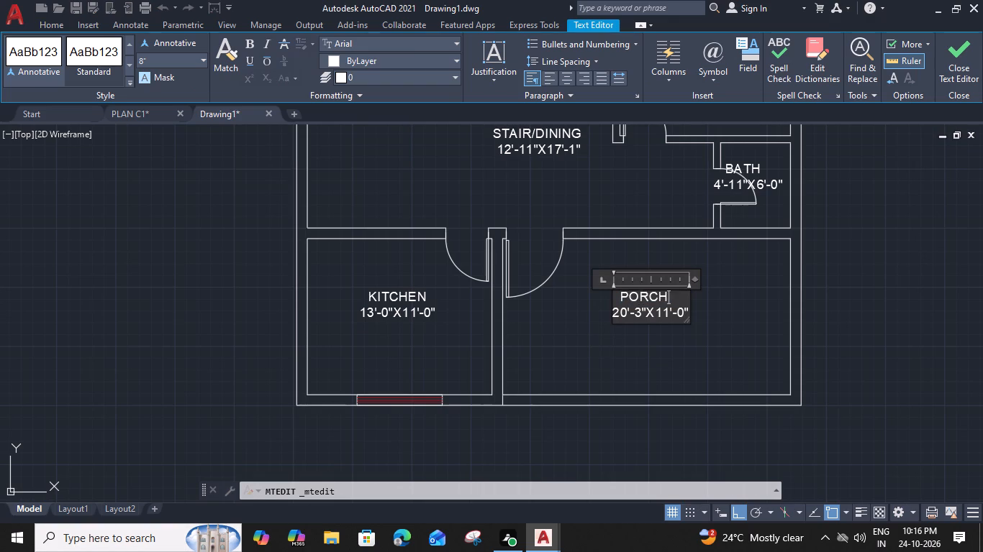
Copy the top-wall window of the bedroom above the 7'-7"X4'-0" bath straight up, just outside the plan.
middle_click_drag(664, 305, 622, 308)
scroll(580, 294, "down", 2)
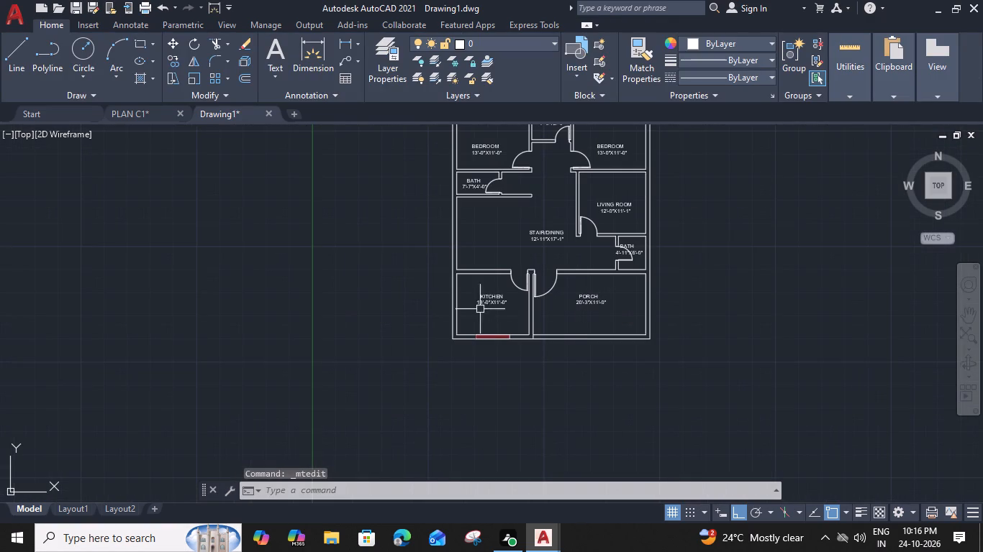
middle_click_drag(494, 275, 450, 402)
scroll(482, 206, "up", 2)
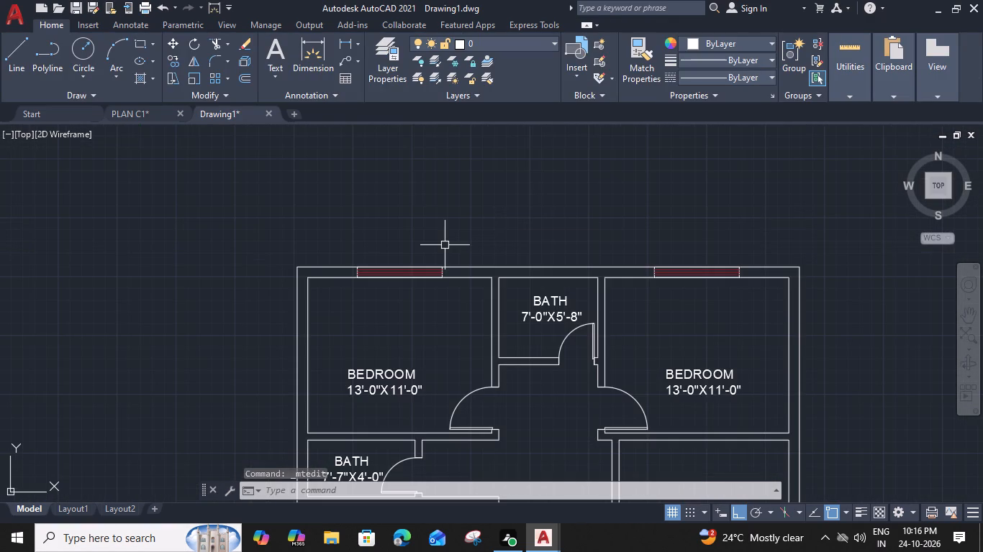
left_click(430, 272)
key("c")
type("O")
key("space")
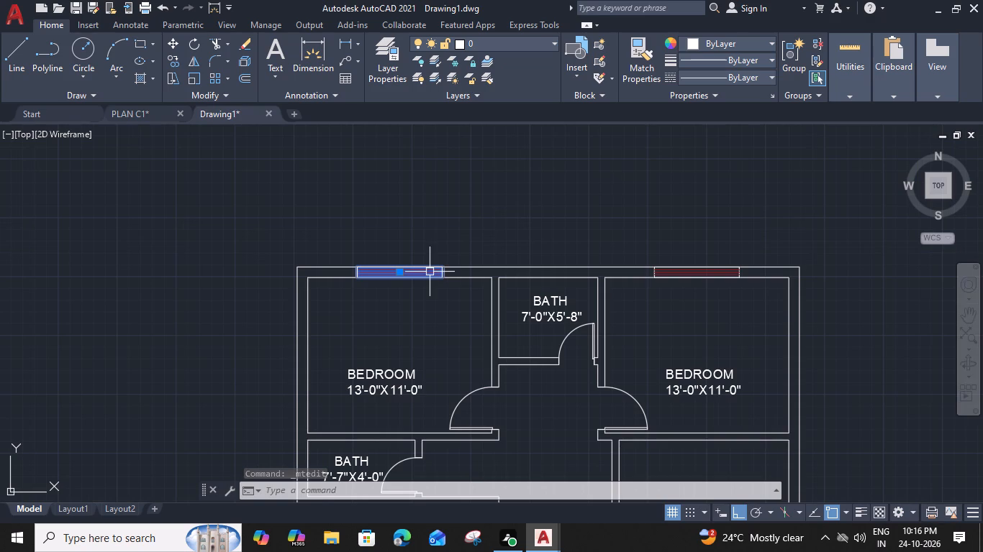
left_click(402, 267)
left_click(405, 223)
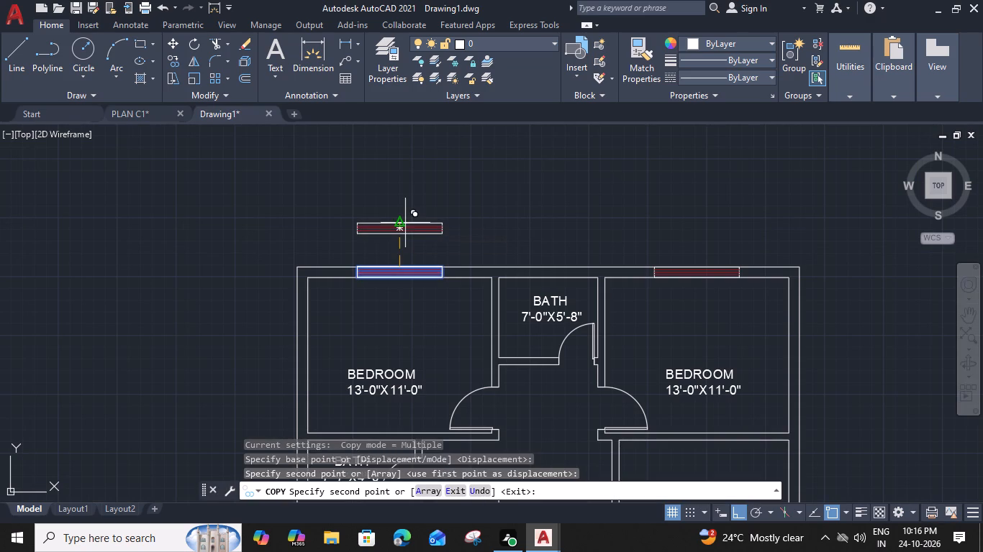
key("Escape")
Rotate the copied window outside the plan by 90° so it stands vertical.
left_click_drag(469, 217, 459, 223)
left_click(403, 247)
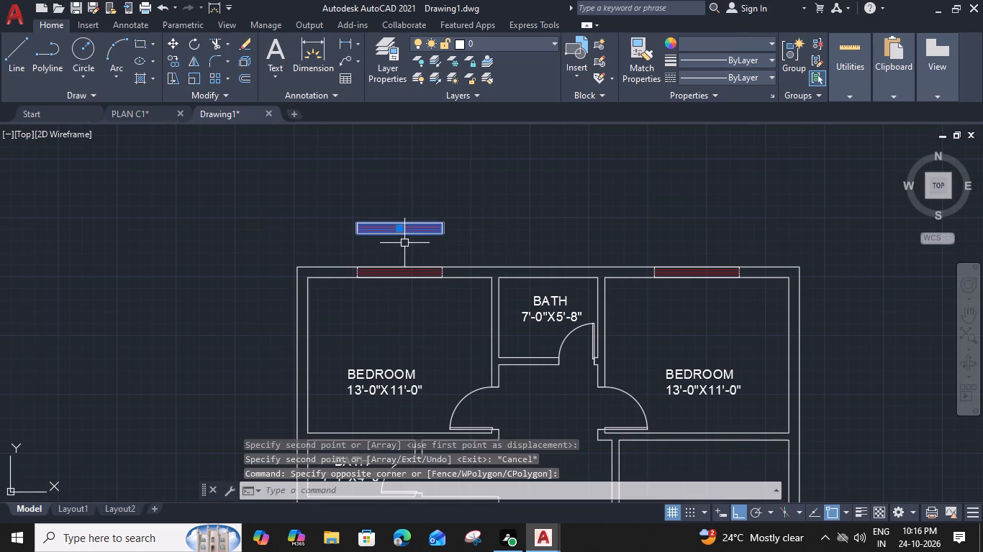
type("RO")
key("space")
left_click(446, 218)
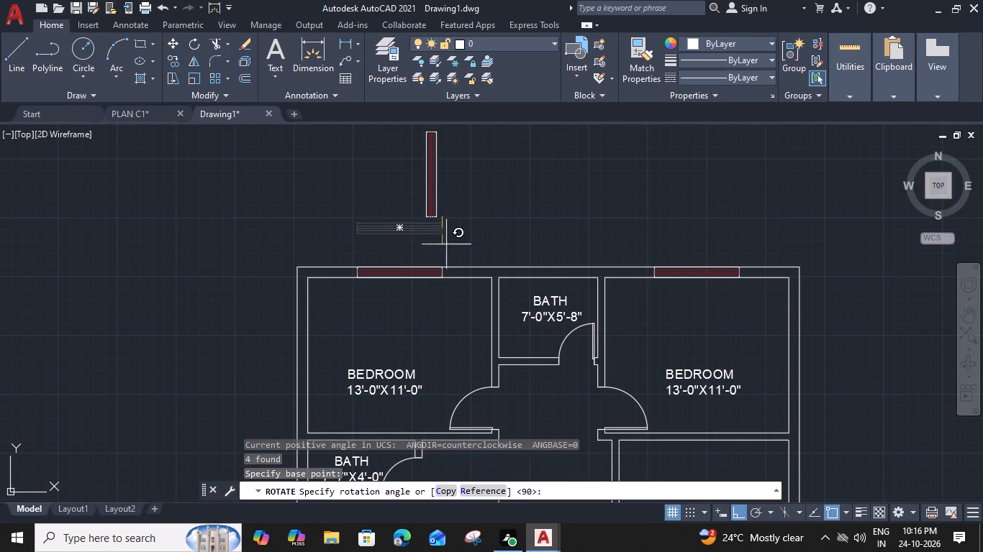
scroll(443, 235, "up", 2)
left_click(443, 234)
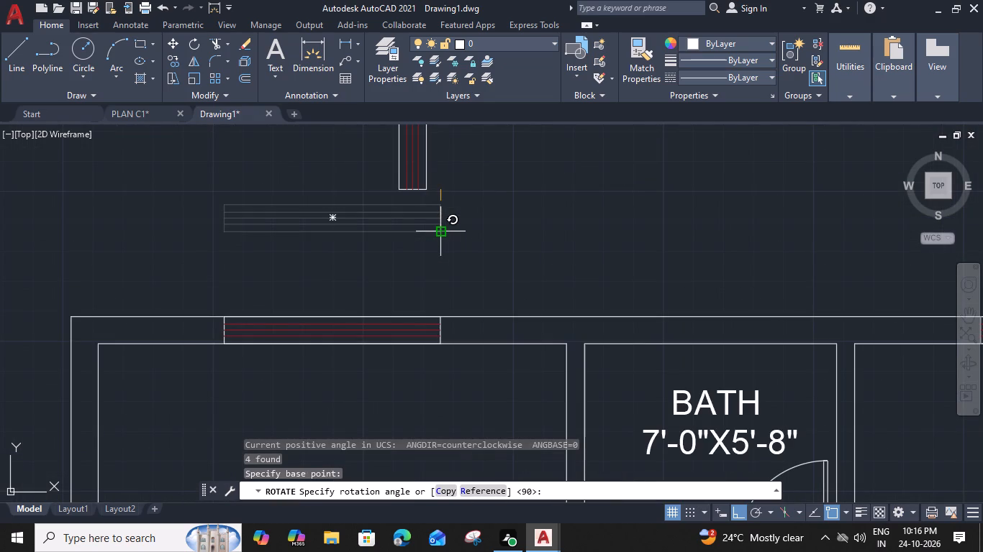
Move the vertical window by its right edge's midpoint to the middle of the left wall's inner line in the bedroom above the 7'-7"X4'-0" bath.
left_click(459, 186)
left_click(378, 211)
scroll(380, 211, "down", 2)
middle_click_drag(384, 216, 461, 261)
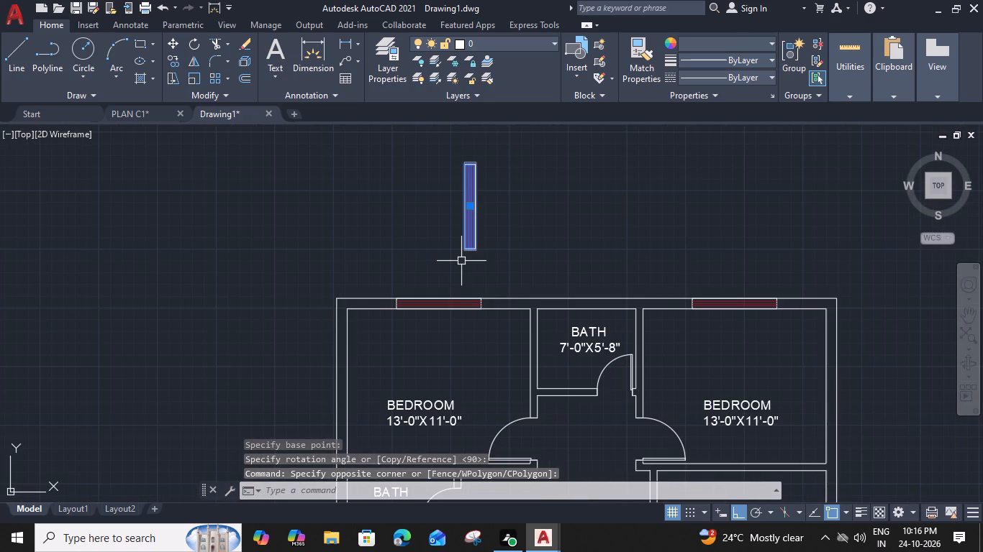
type("M")
key("space")
left_click(476, 206)
middle_click_drag(429, 308, 475, 239)
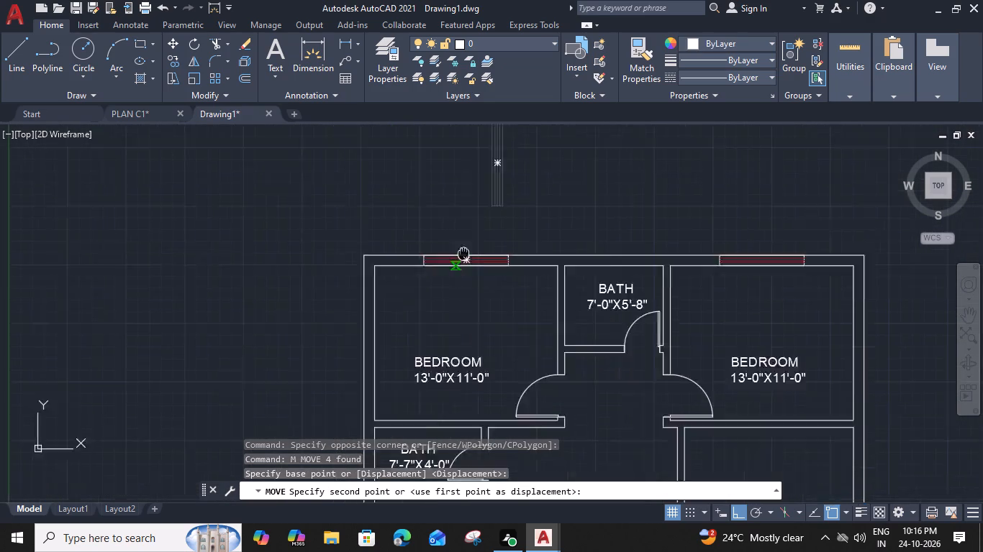
middle_click_drag(475, 239, 504, 199)
left_click(424, 280)
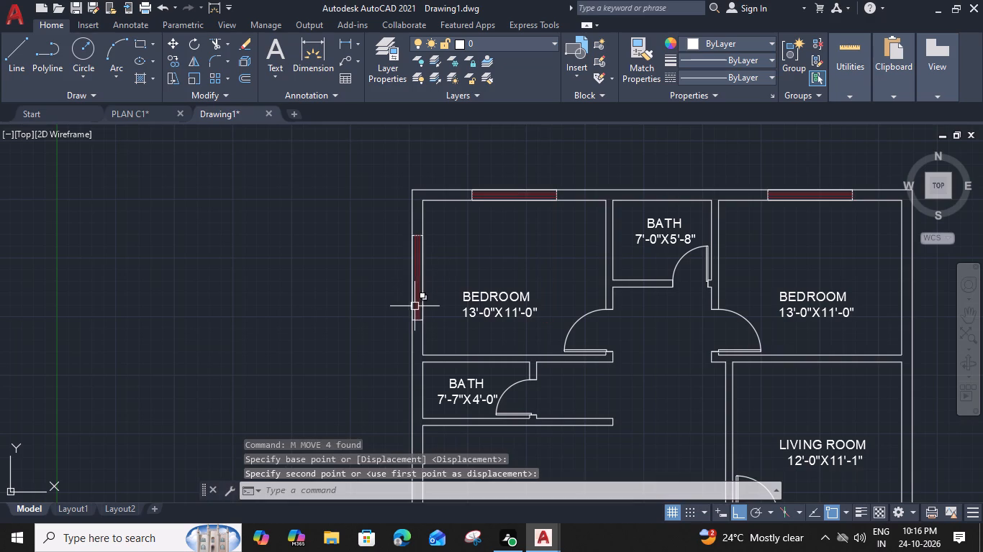
Copy the vertical window by its inner edge's midpoint to the middle of the right outer wall of the bedroom above the living room.
left_click(415, 306)
type("CO")
key("space")
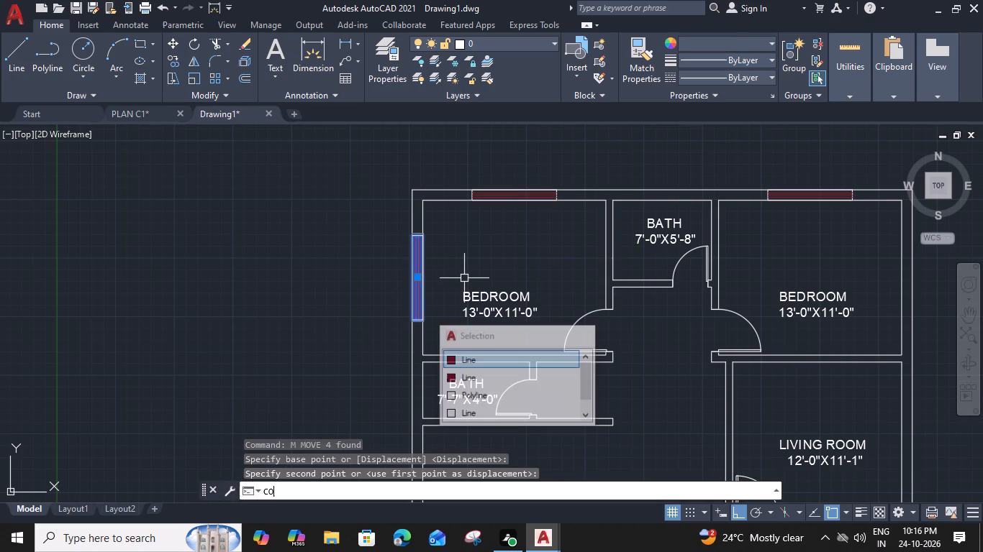
key("space")
scroll(425, 273, "up", 1)
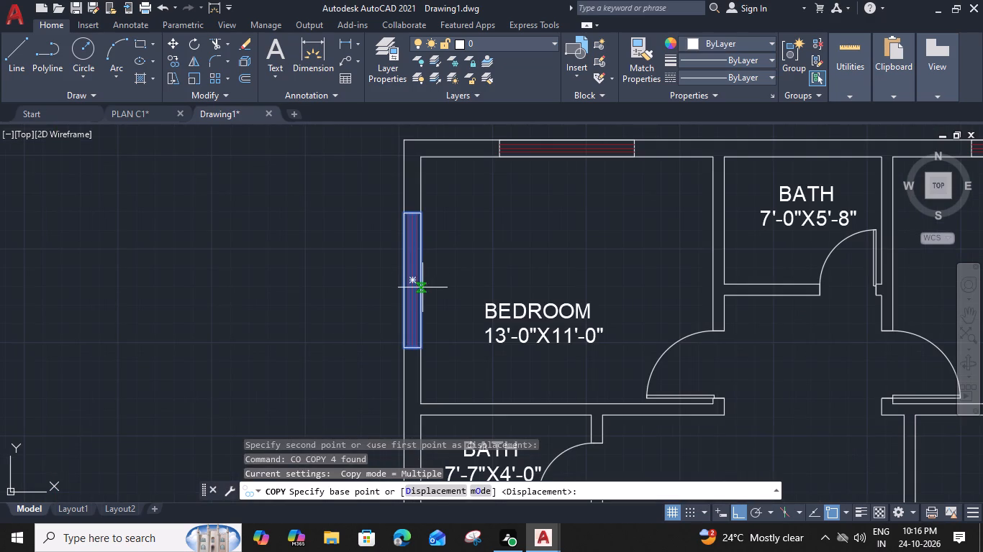
left_click(422, 282)
scroll(537, 288, "down", 2)
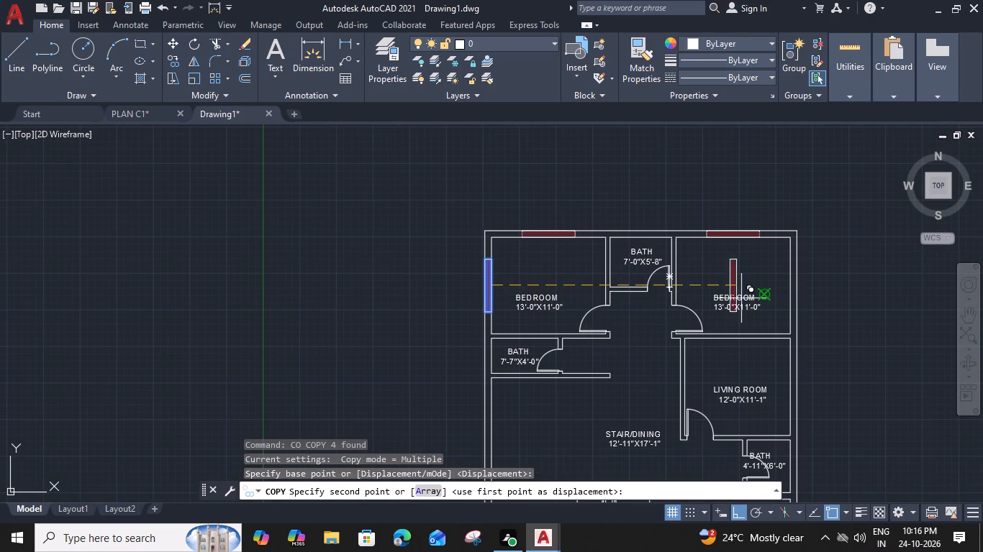
scroll(791, 291, "up", 1)
left_click(797, 283)
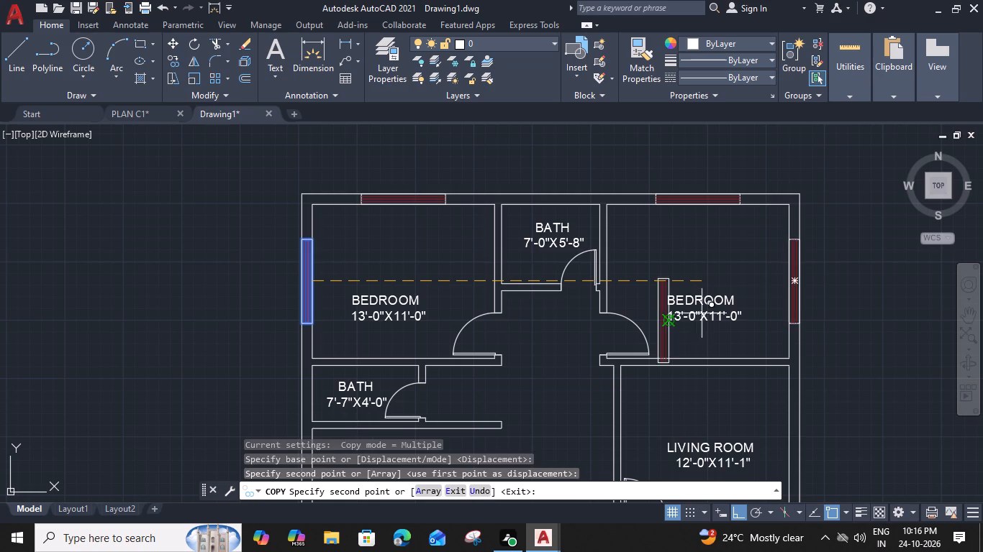
Place further copies of the vertical window in the right outer wall, midway along the living room and the porch.
middle_click_drag(684, 310, 644, 142)
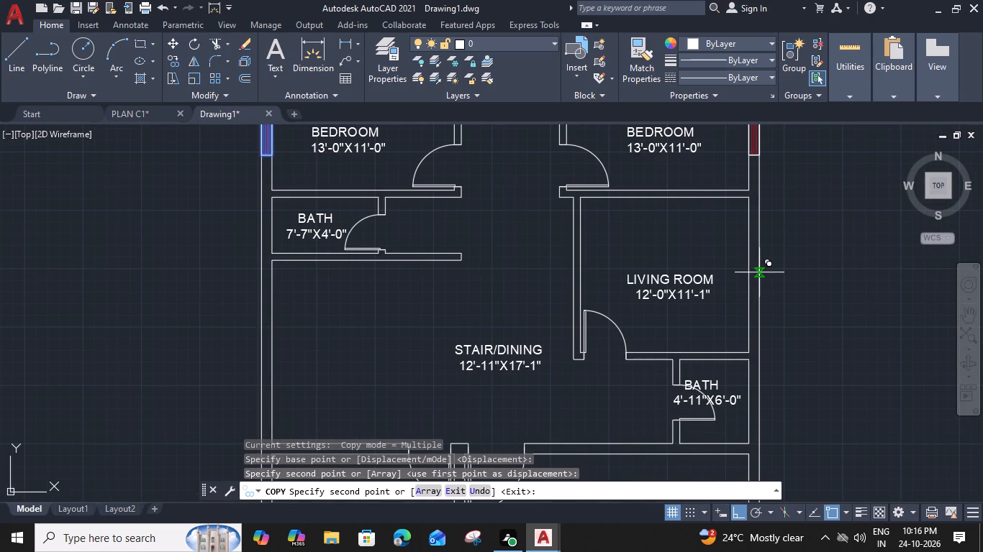
left_click(759, 276)
middle_click_drag(706, 321, 704, 287)
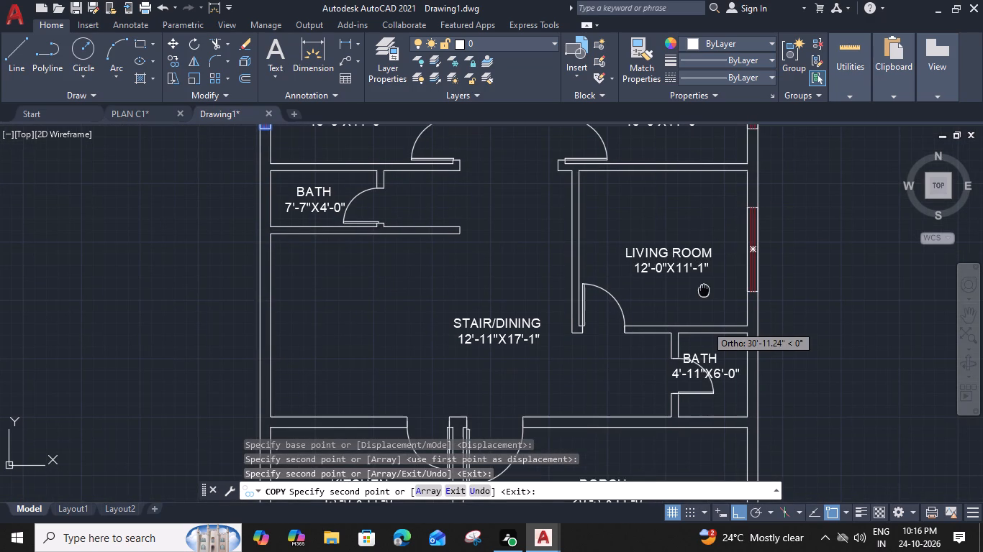
middle_click_drag(704, 287, 685, 141)
left_click(738, 354)
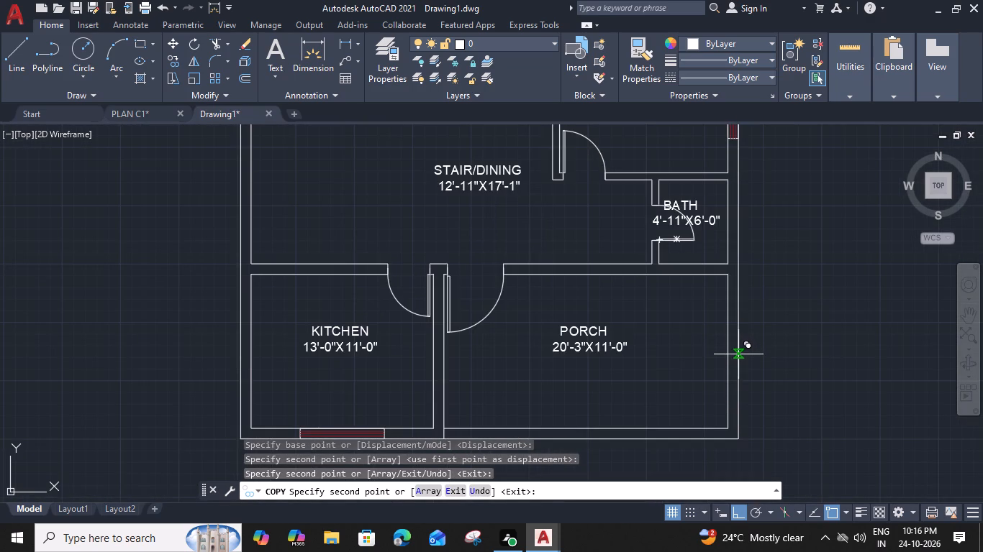
key("Escape")
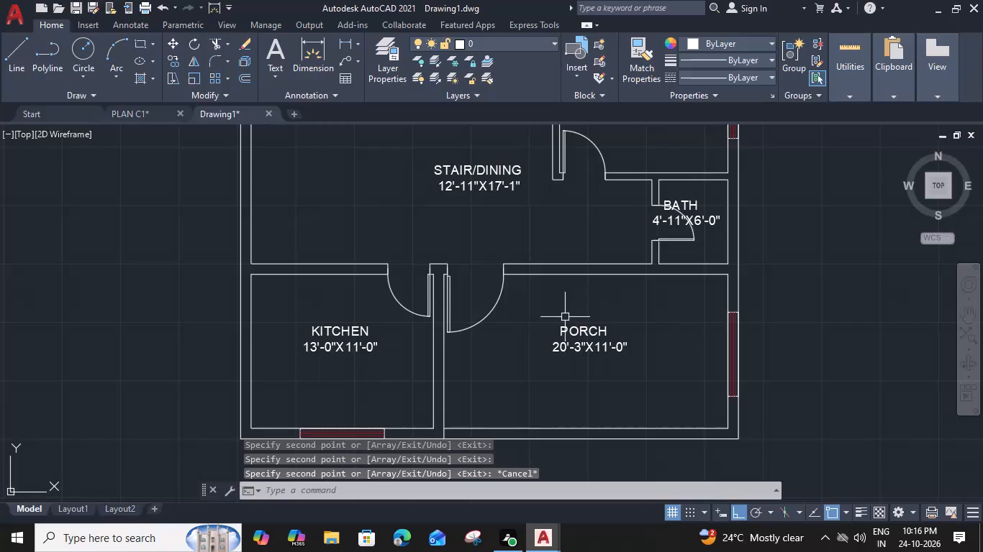
Draw a 1'9" by 9" rectangle in the open left part of the stair/dining area.
middle_click_drag(373, 185, 417, 217)
type("REC")
key("space")
left_click(339, 188)
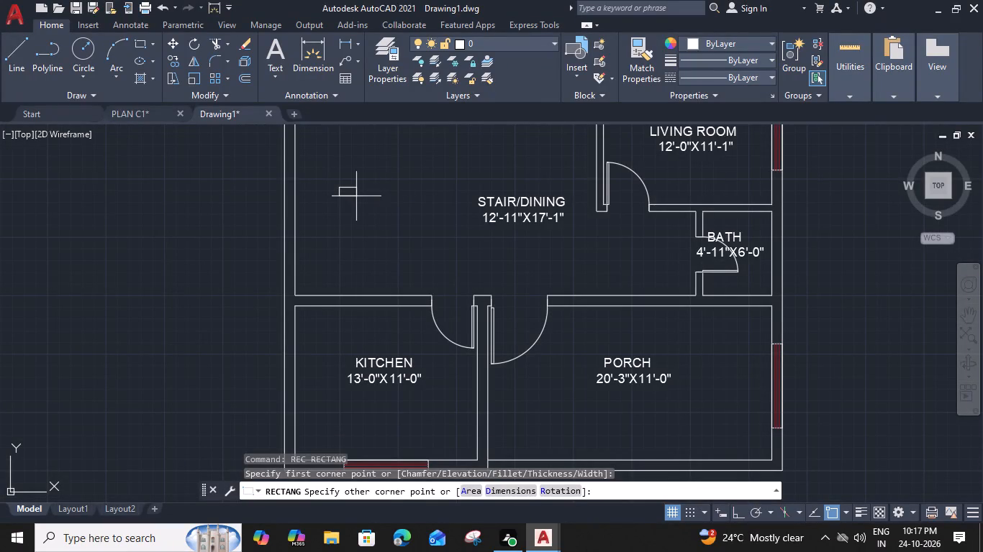
key("d")
key("space")
key("1")
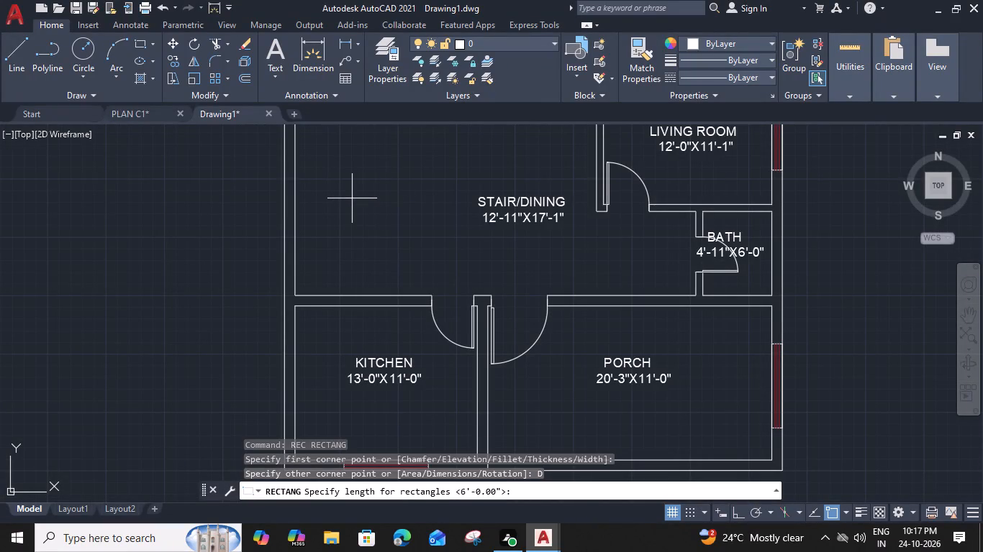
key("apostrophe")
key("9")
key("shift+quotedbl")
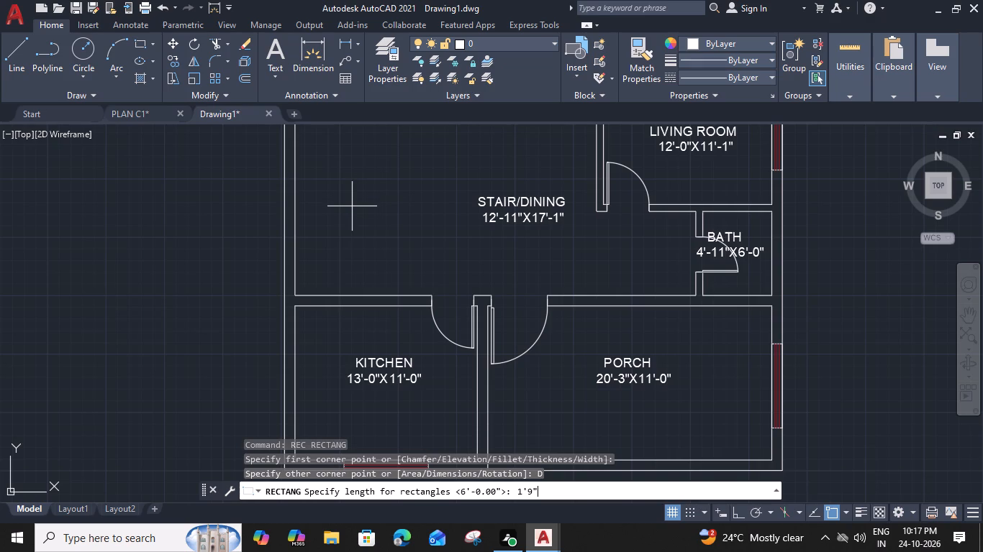
key("Return")
key("9")
key("shift+quotedbl")
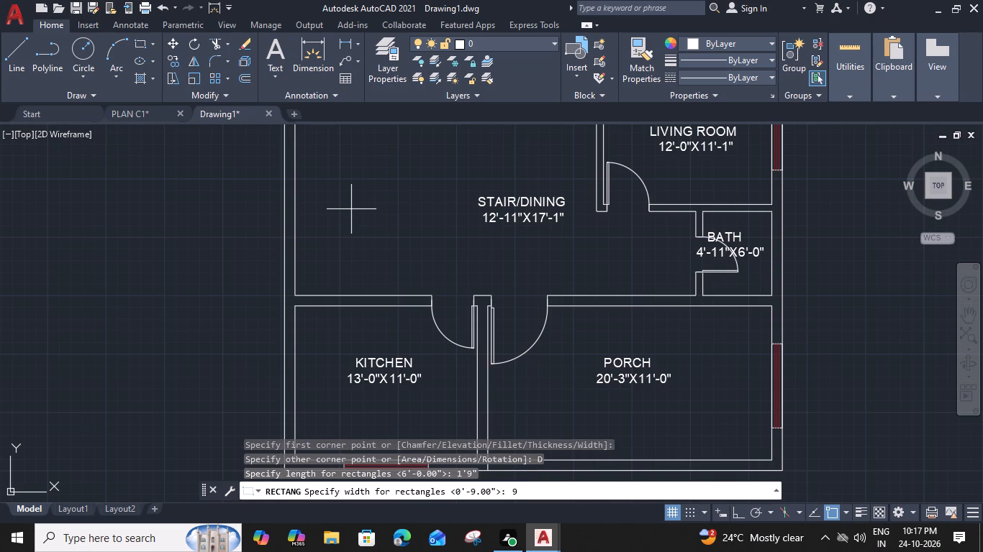
key("Return")
left_click(382, 218)
Draw a horizontal line through the middle of the small rectangle, from one short side's midpoint to the other.
middle_click_drag(342, 219, 432, 251)
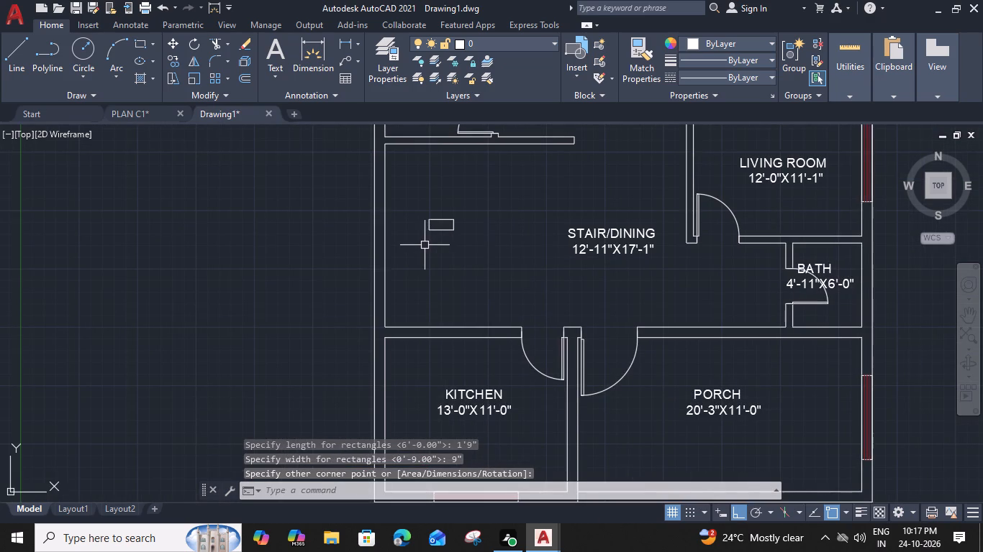
key("l")
key("space")
scroll(431, 208, "up", 3)
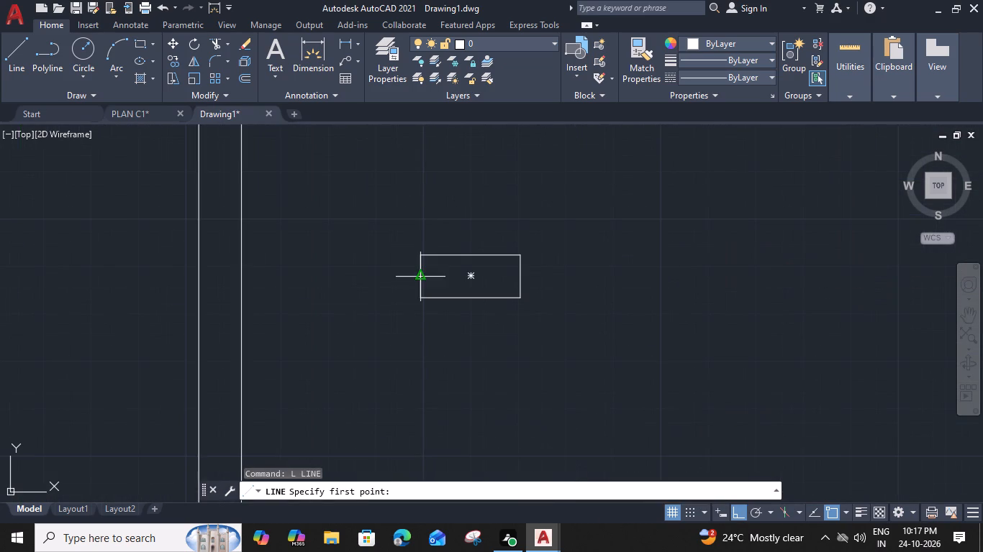
left_click(424, 273)
left_click(516, 277)
key("space")
Offset the small rectangle's centre line by 1" below and above.
left_click(491, 273)
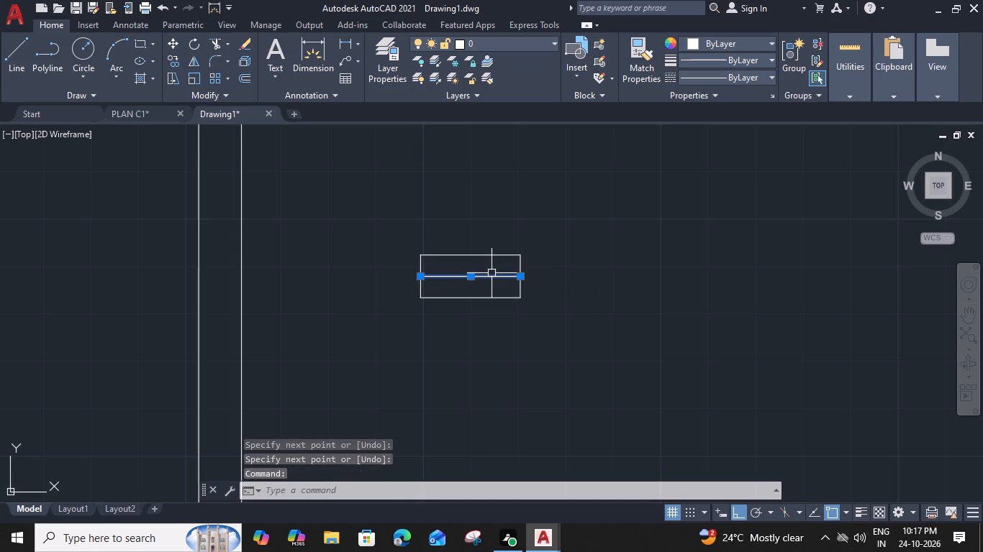
key("o")
key("space")
key("1")
key("shift+quotedbl")
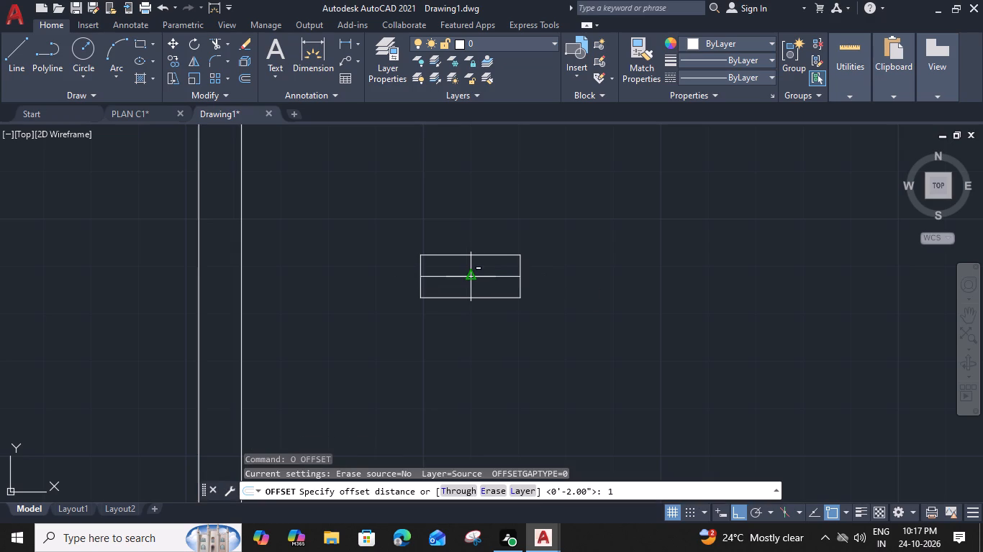
key("Return")
left_click(473, 291)
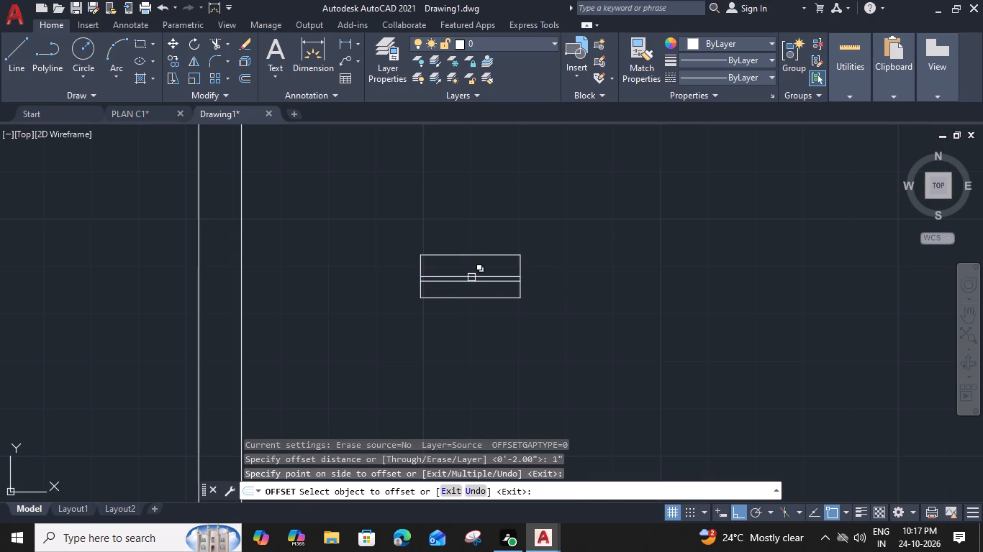
left_click(471, 277)
left_click(472, 263)
left_click(474, 275)
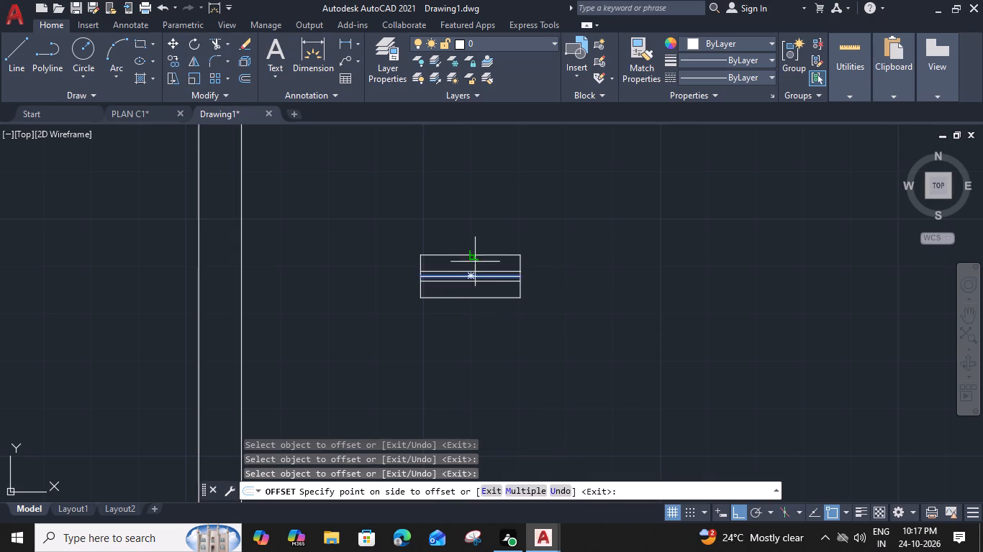
left_click(475, 262)
key("Escape")
Colour the three horizontal glazing lines inside the small rectangle dark red.
left_click(490, 264)
left_click(476, 282)
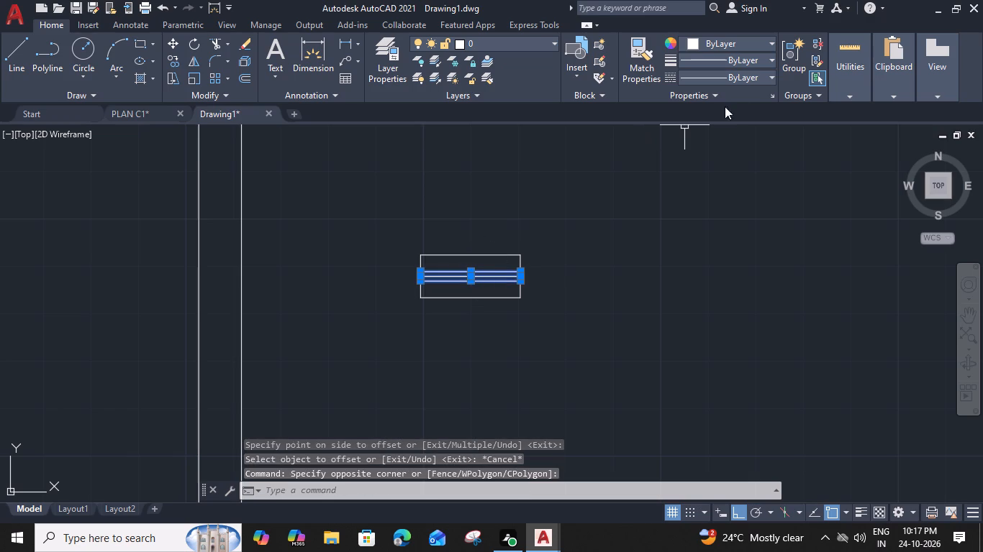
left_click(773, 45)
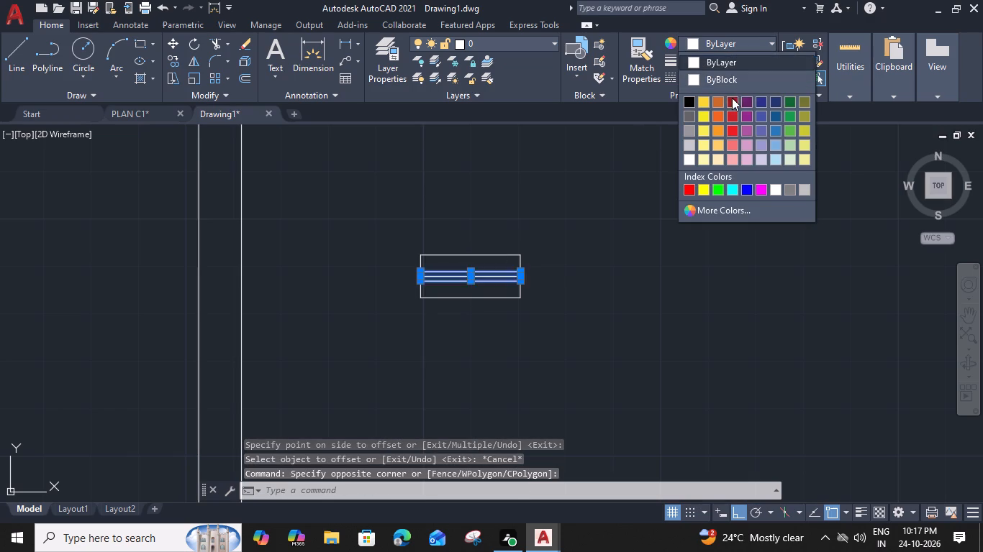
left_click(732, 98)
Group the small rectangle and its three red lines into one ventilator object.
left_click_drag(573, 213, 566, 220)
left_click(443, 332)
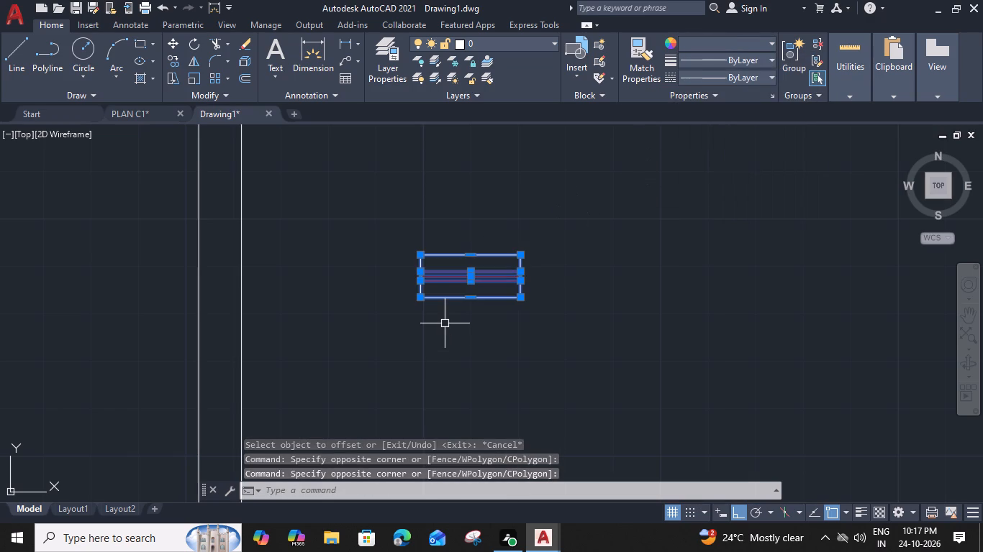
key("g")
key("space")
Move the ventilator by its lower edge midpoint to the middle of the 7'-0"X5'-8" bath's outer wall.
left_click(472, 301)
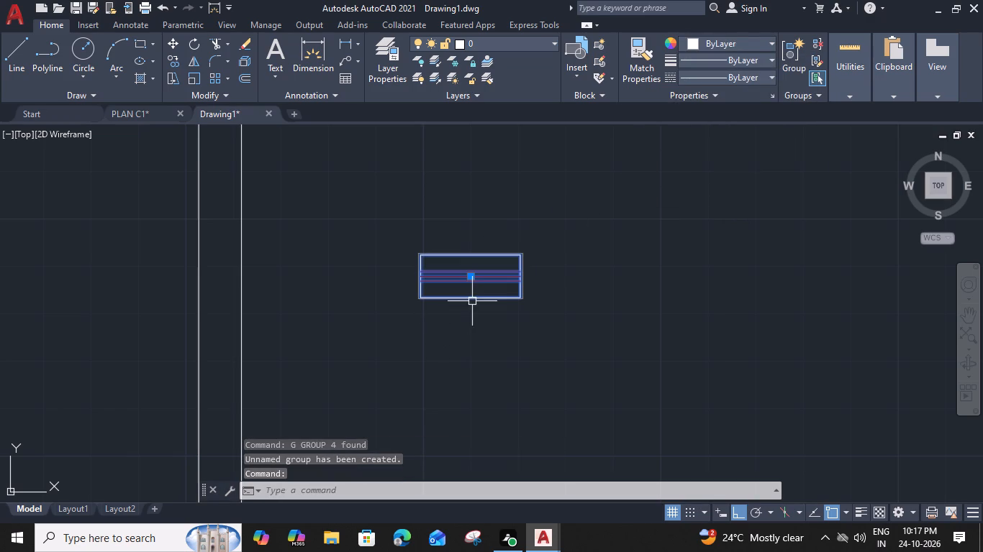
type("M")
key("space")
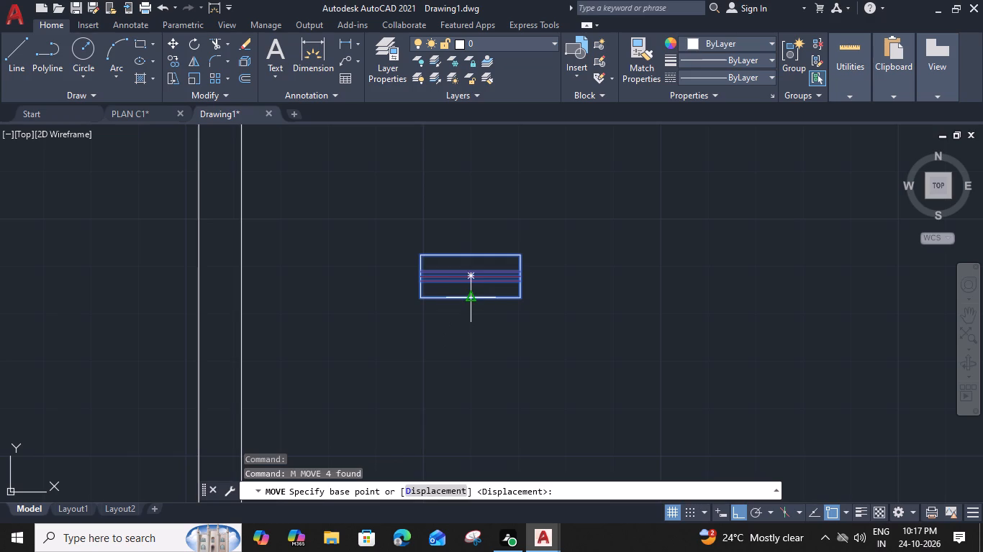
left_click(467, 295)
scroll(474, 239, "down", 2)
middle_click_drag(474, 239, 399, 384)
middle_click_drag(602, 167, 474, 239)
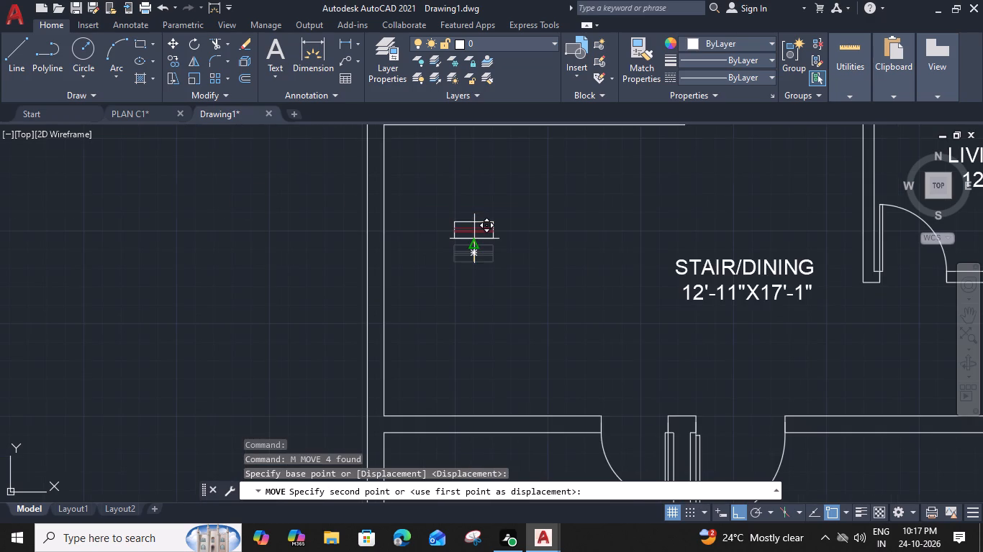
middle_click_drag(474, 239, 436, 322)
middle_click_drag(497, 236, 409, 434)
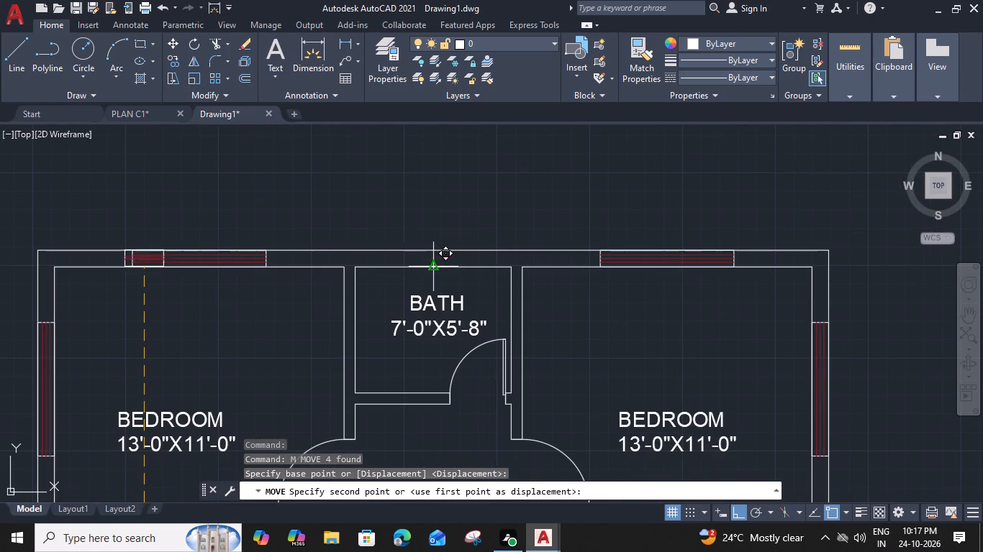
left_click(435, 269)
Copy the bath ventilator from the top outer wall into the open area above the STAIR/DINING label.
left_click(448, 257)
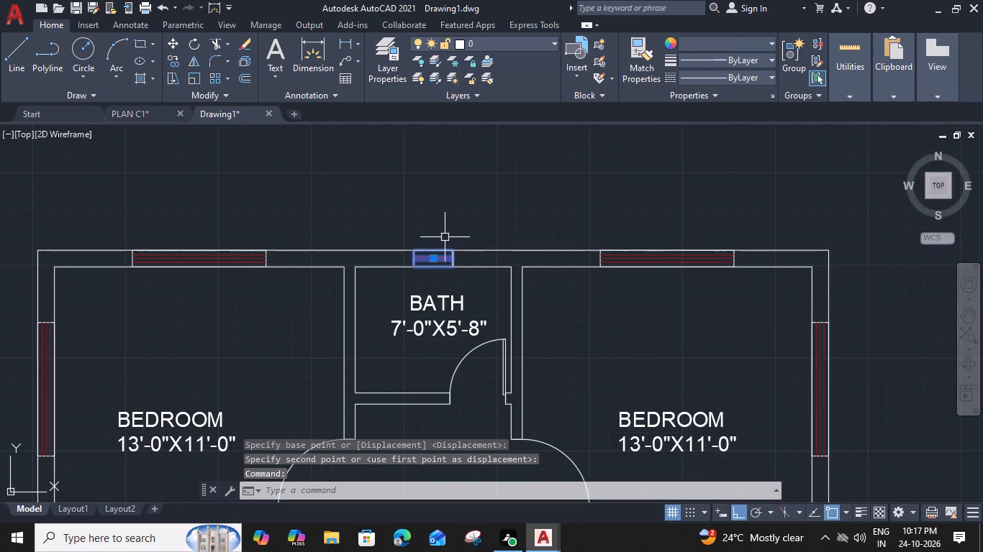
type("CO")
key("space")
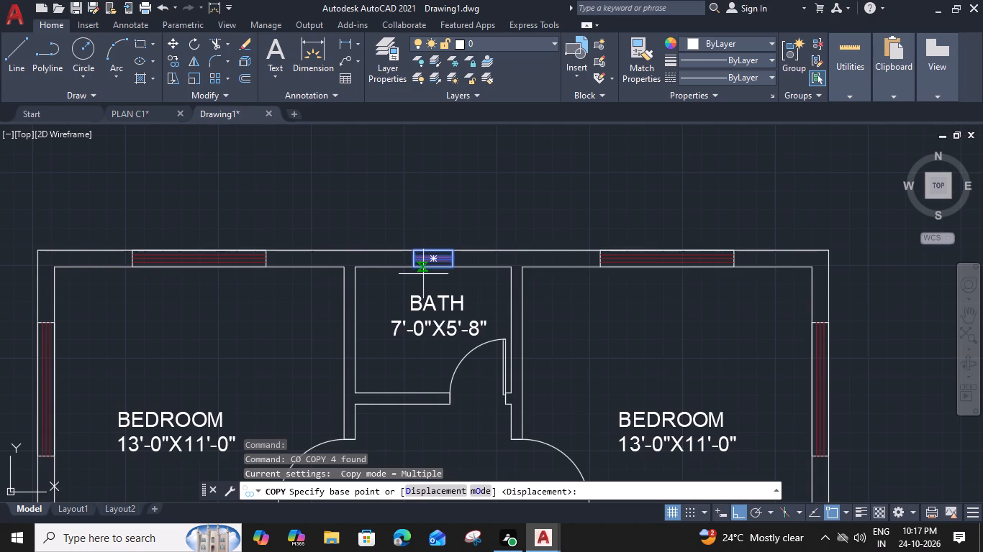
left_click(431, 268)
scroll(419, 313, "down", 2)
middle_click_drag(419, 331, 477, 149)
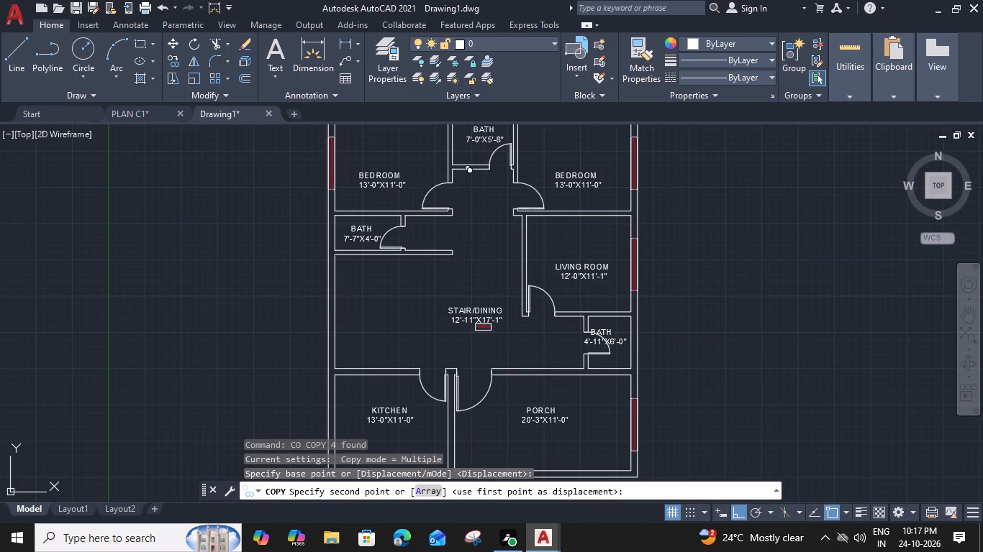
left_click(479, 275)
key("Escape")
Rotate the copied ventilator about its upper-right corner so that it stands vertically.
left_click(484, 270)
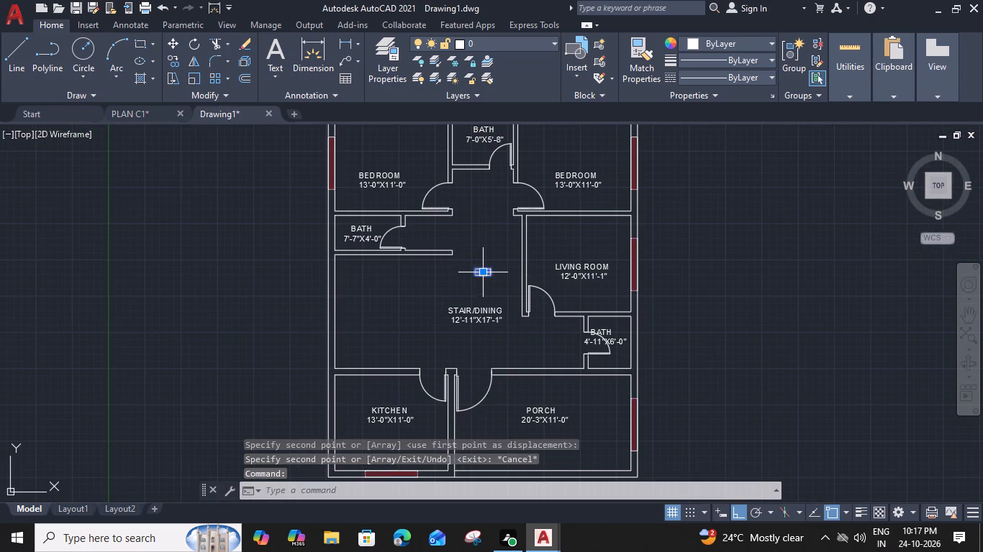
type("RO")
key("space")
scroll(478, 277, "up", 2)
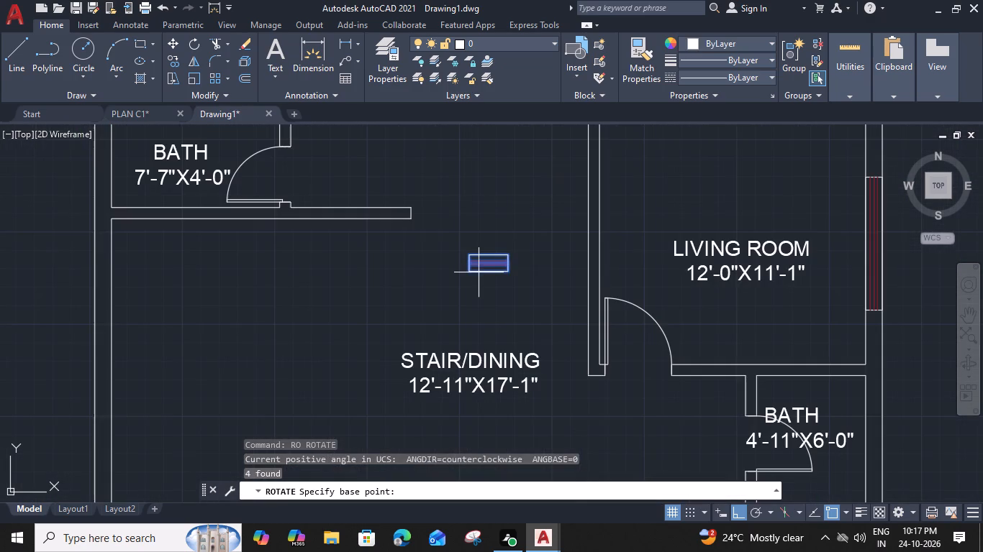
left_click(505, 256)
scroll(507, 272, "up", 2)
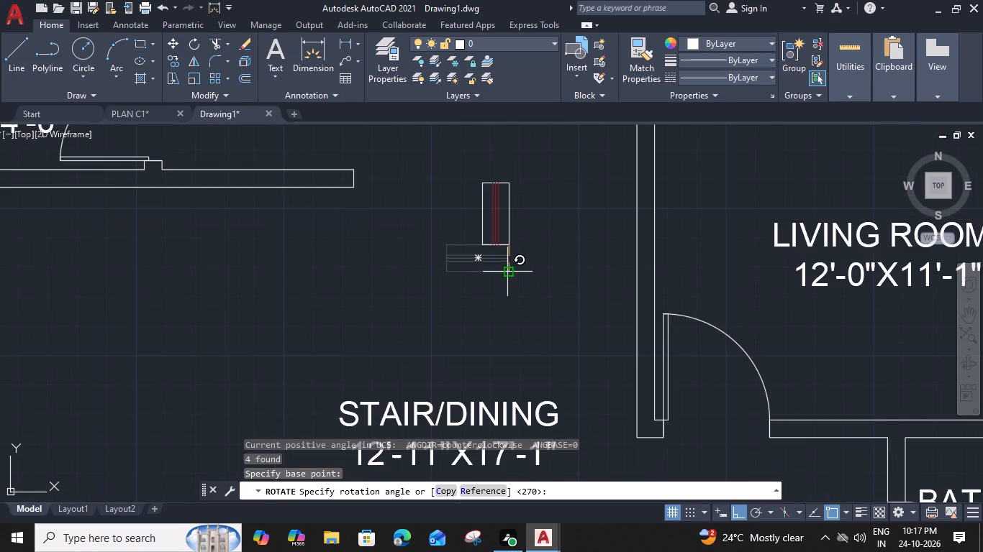
left_click(509, 277)
Move the vertical ventilator into the left outer wall, midway along the 7'-7"X4'-0" bath.
left_click_drag(539, 221, 533, 223)
left_click(450, 249)
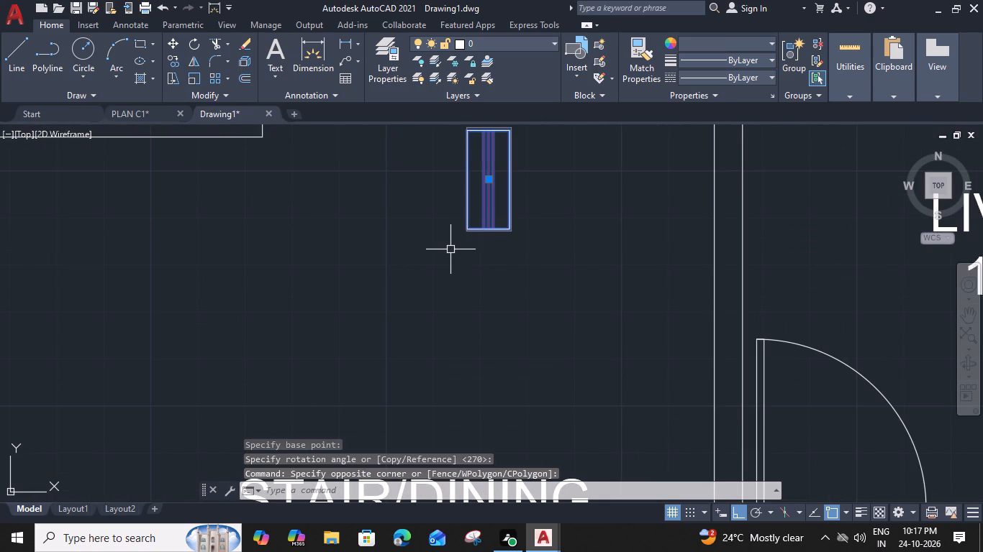
key("m")
key("space")
left_click(513, 181)
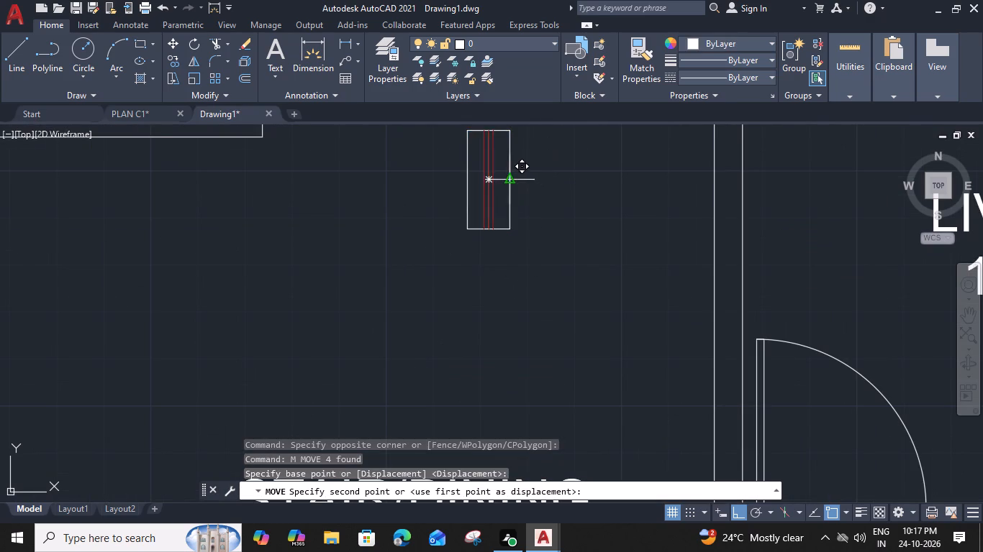
scroll(512, 182, "down", 3)
middle_click_drag(454, 186, 517, 293)
left_click(325, 248)
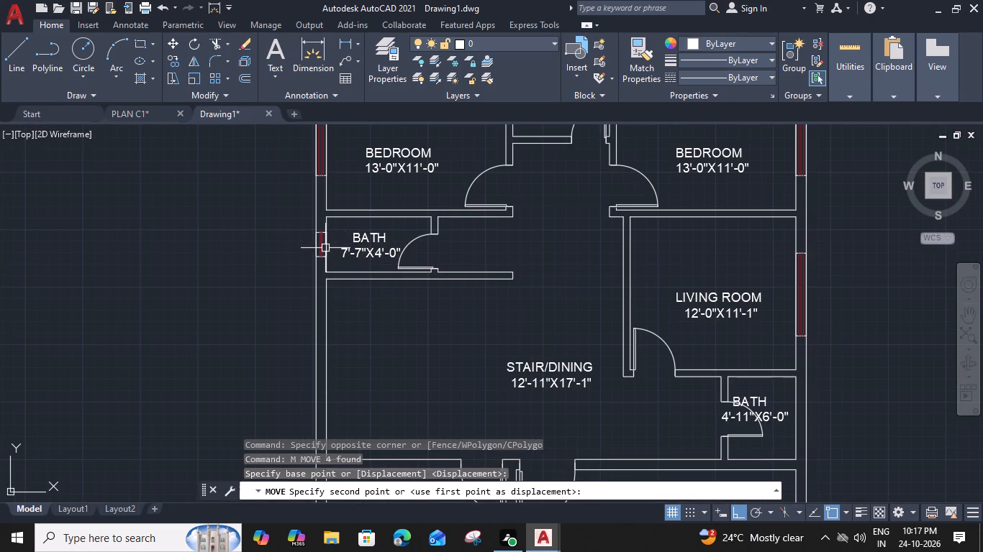
Copy the vertical ventilator into the right outer wall, midway along the 4'-11"X6'-0" bath.
left_click(320, 249)
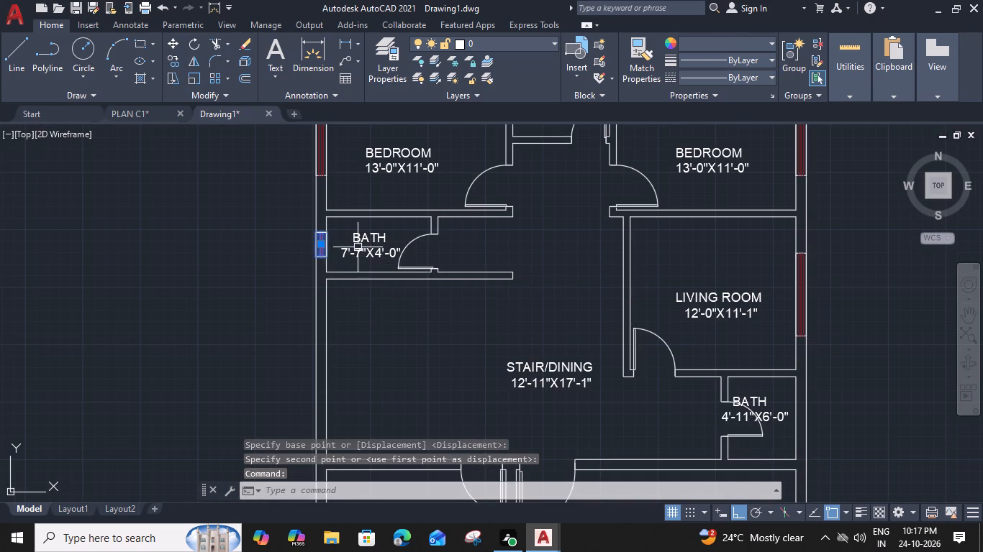
key("c")
key("o")
key("space")
scroll(325, 246, "up", 2)
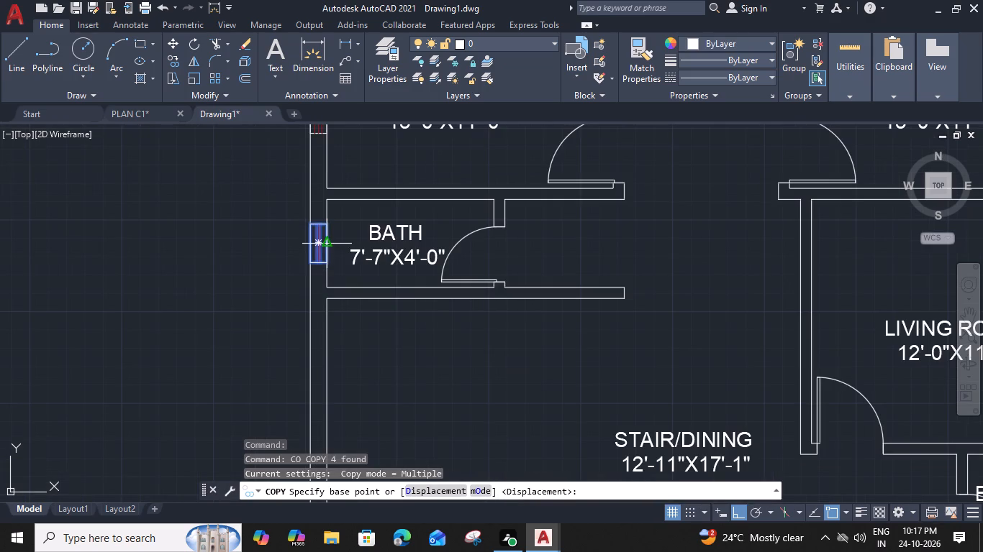
left_click(311, 241)
scroll(313, 241, "down", 3)
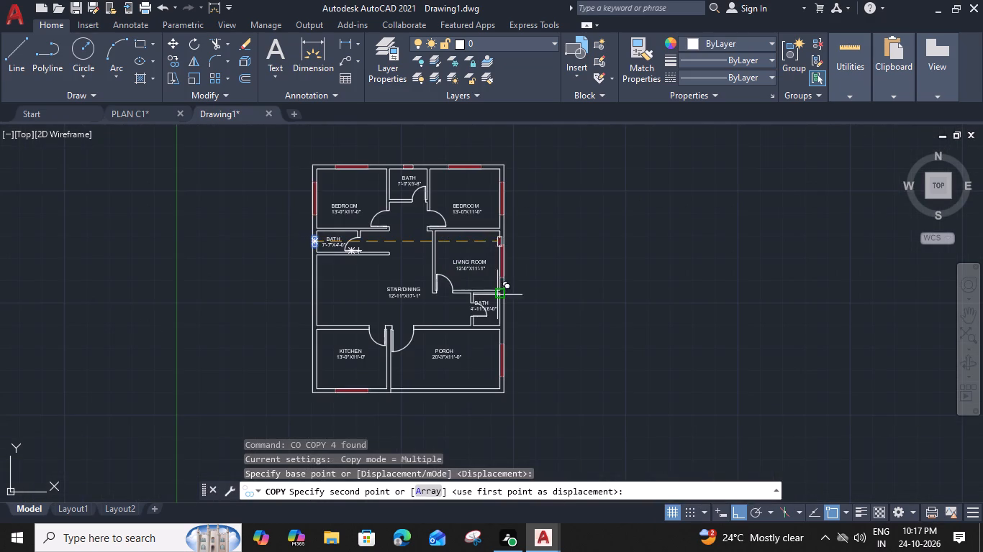
scroll(496, 311, "up", 2)
left_click(507, 310)
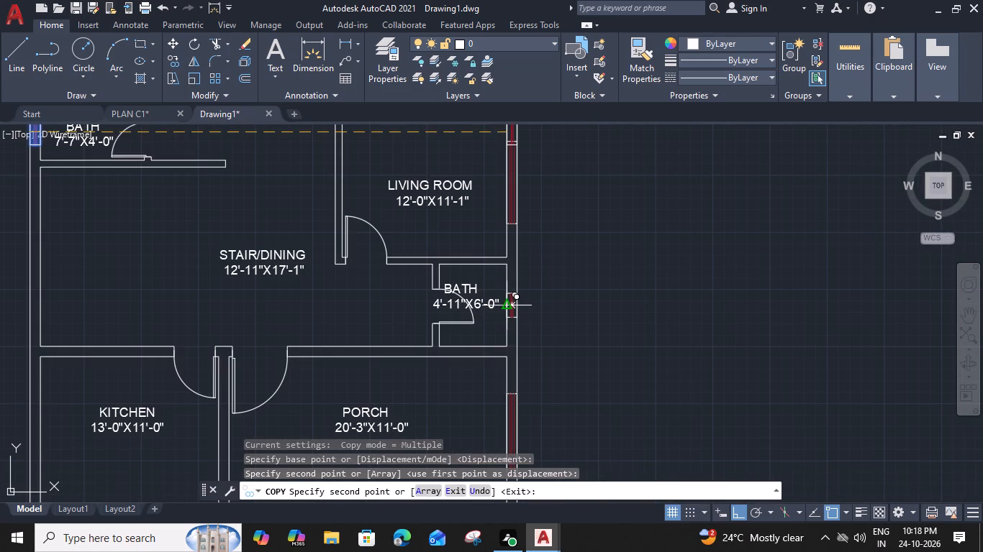
key("Escape")
Offset the stair/dining area's upper, left and lower inner wall lines 3' inward to outline the stair flights.
middle_click_drag(319, 294, 606, 267)
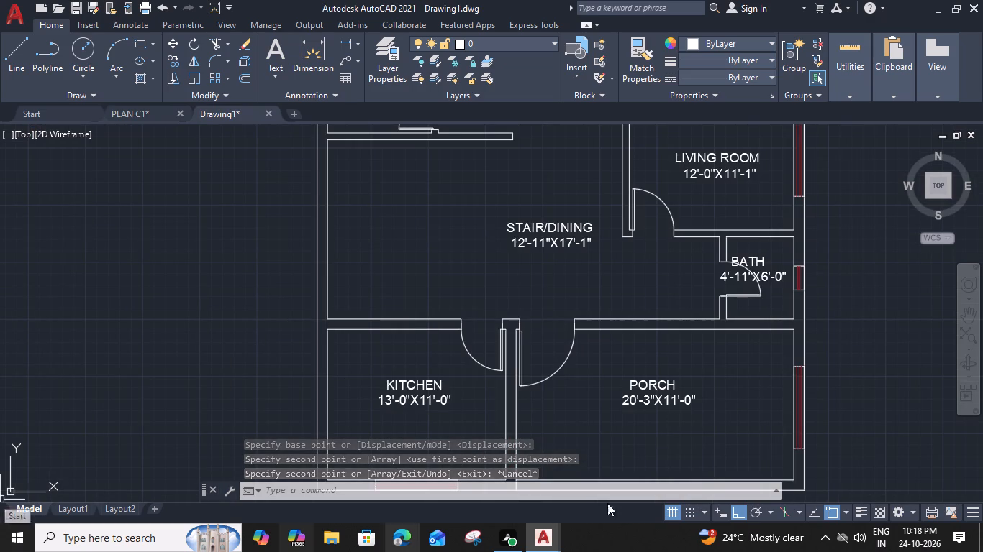
middle_click_drag(607, 218, 707, 229)
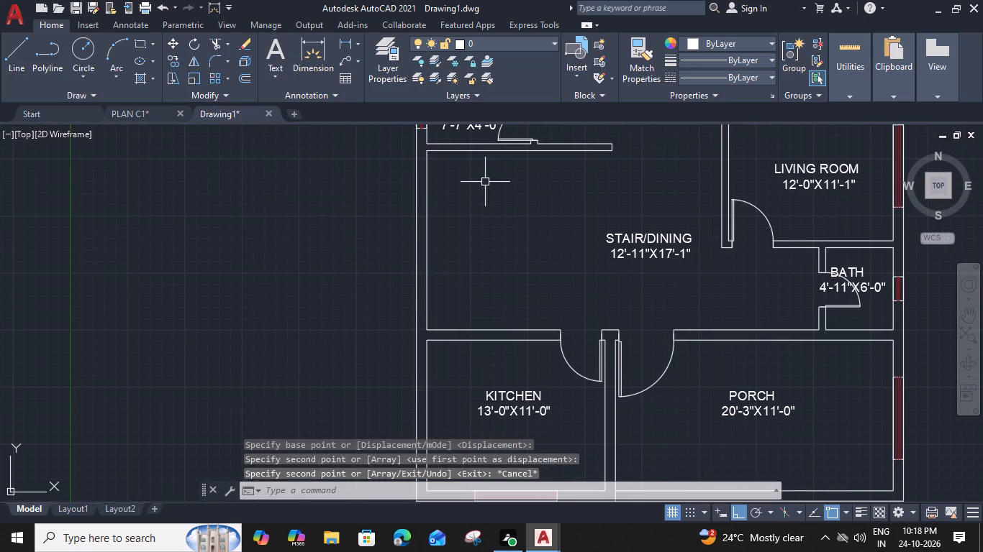
left_click(478, 152)
type("O 3'")
key("space")
left_click(499, 203)
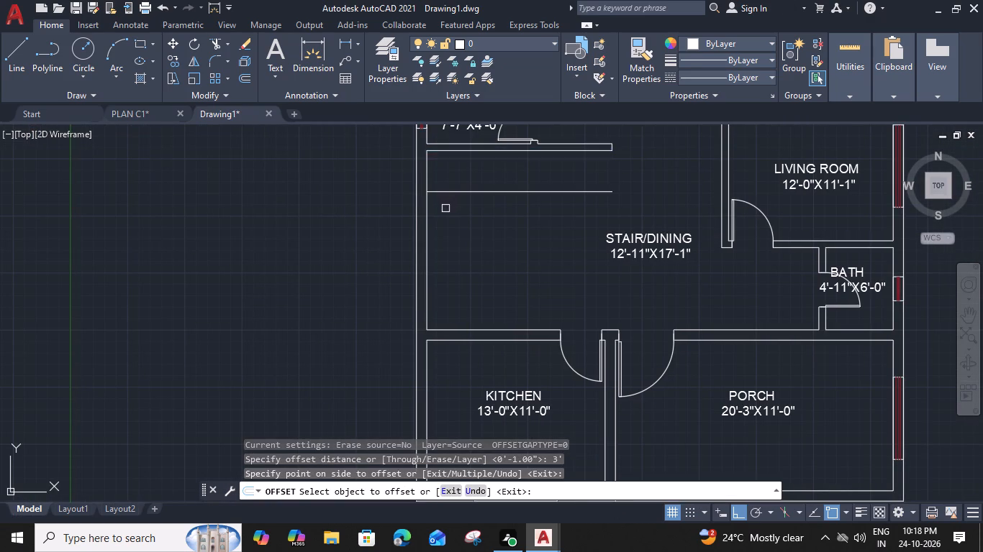
left_click(430, 215)
left_click_drag(427, 215, 437, 213)
left_click(466, 217)
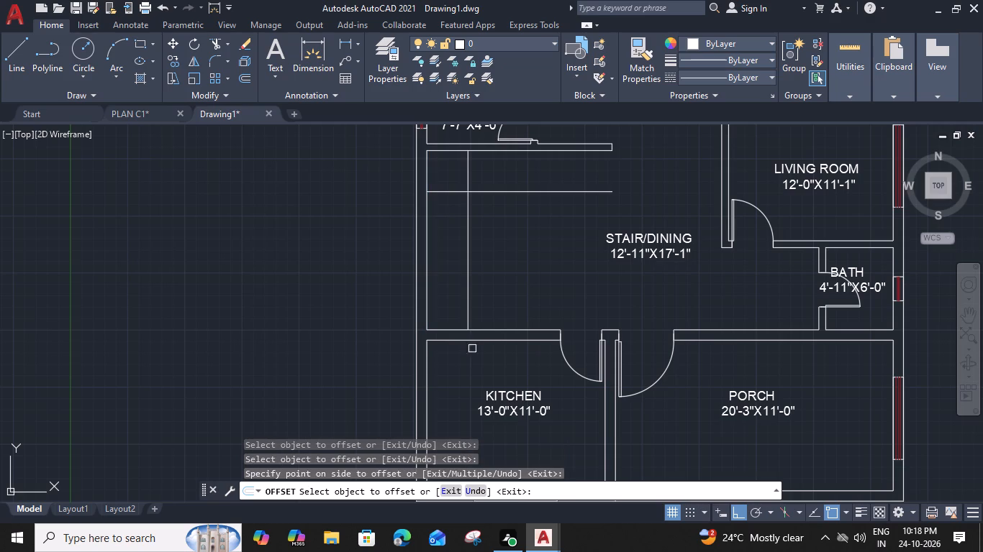
left_click(491, 331)
left_click(502, 293)
key("Escape")
Offset each of the three stair outline lines 2" towards the inside of the stair/dining area.
middle_click_drag(504, 226, 550, 234)
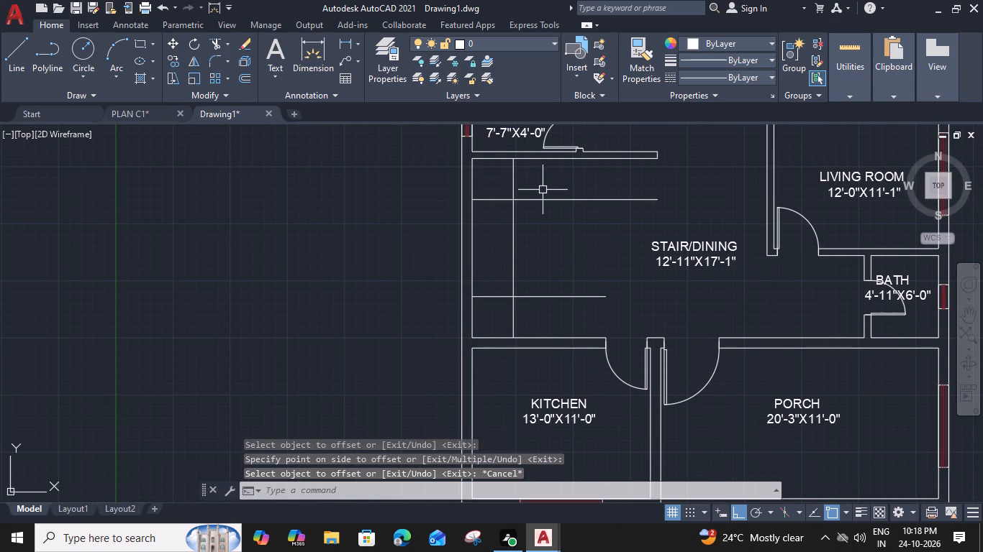
left_click(547, 201)
type("O 2\"")
key("Return")
left_click(536, 237)
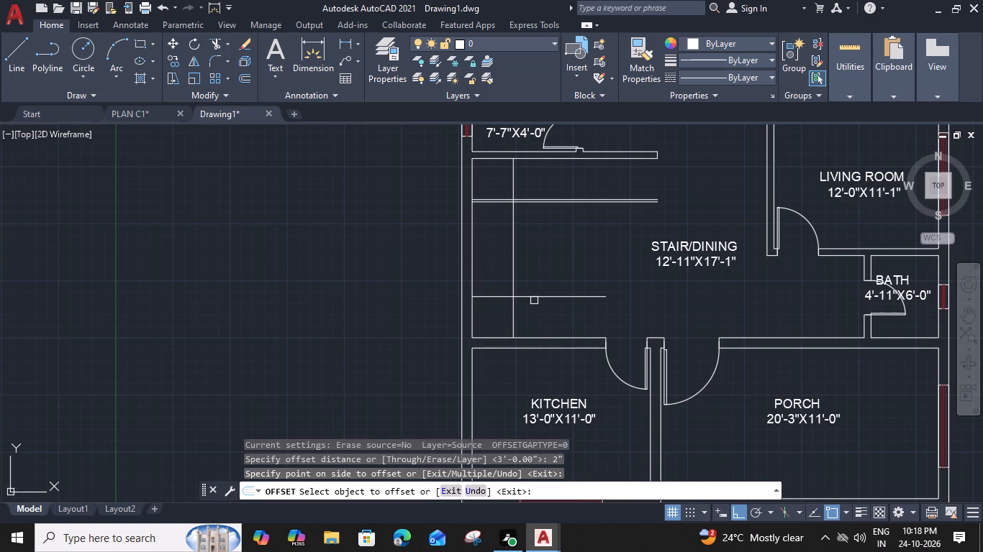
left_click(534, 300)
left_click(536, 275)
left_click(513, 254)
left_click(535, 261)
key("Escape")
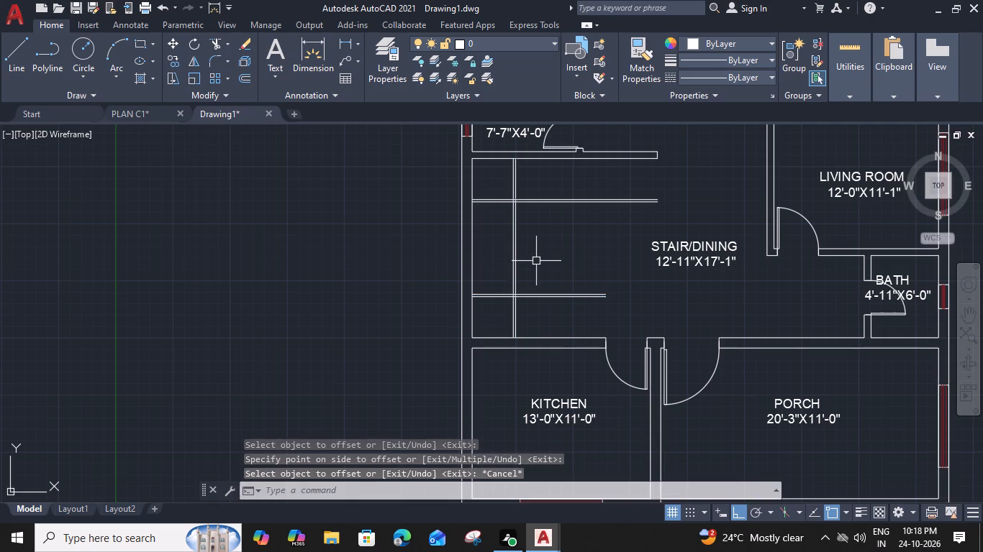
Trim the surplus 2" offset line segments from the two corner landings of the stair outline along the left wall.
type("TR")
key("space")
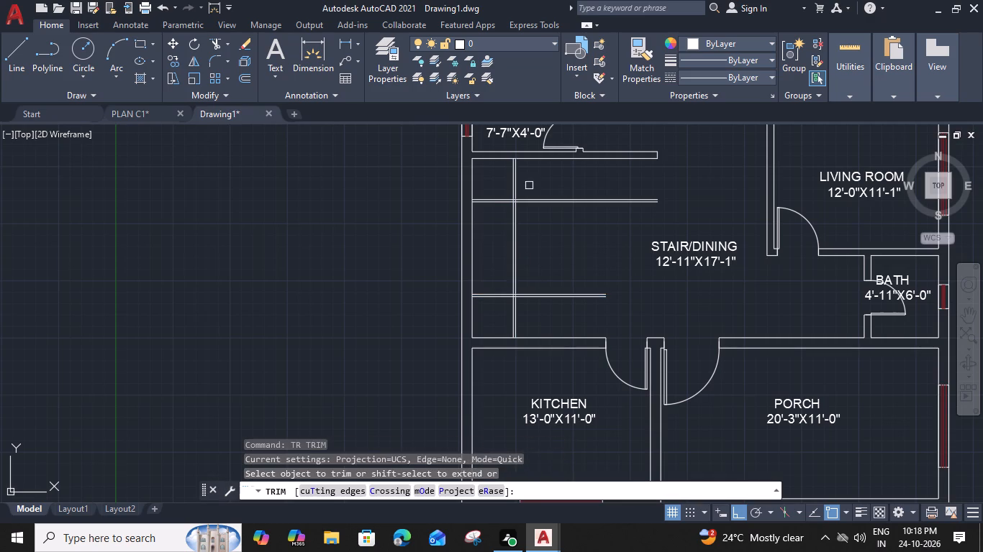
scroll(529, 184, "up", 1)
left_click(508, 189)
left_click(475, 213)
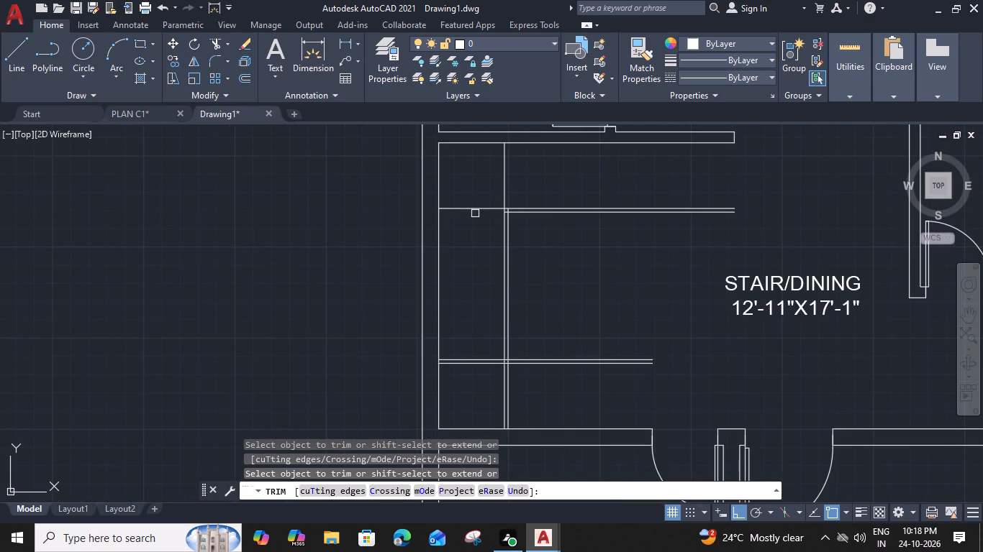
left_click(477, 357)
left_click(502, 400)
left_click(502, 321, "shift")
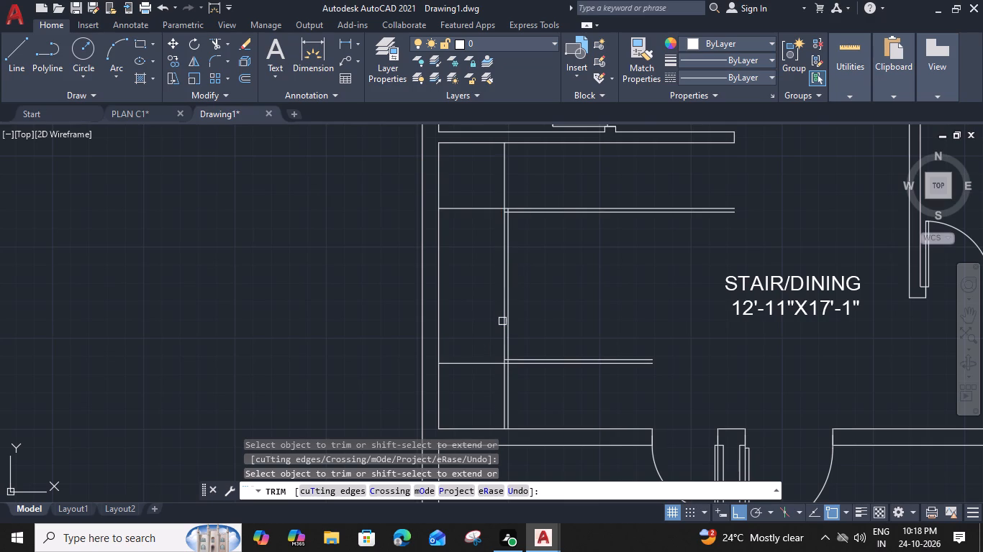
left_click(507, 244, "shift")
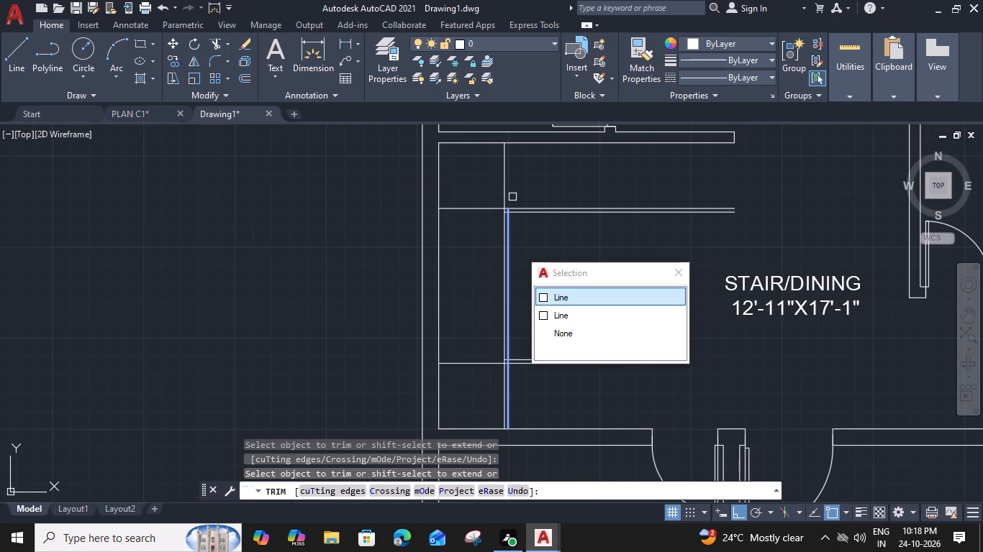
left_click(512, 197)
left_click(556, 180)
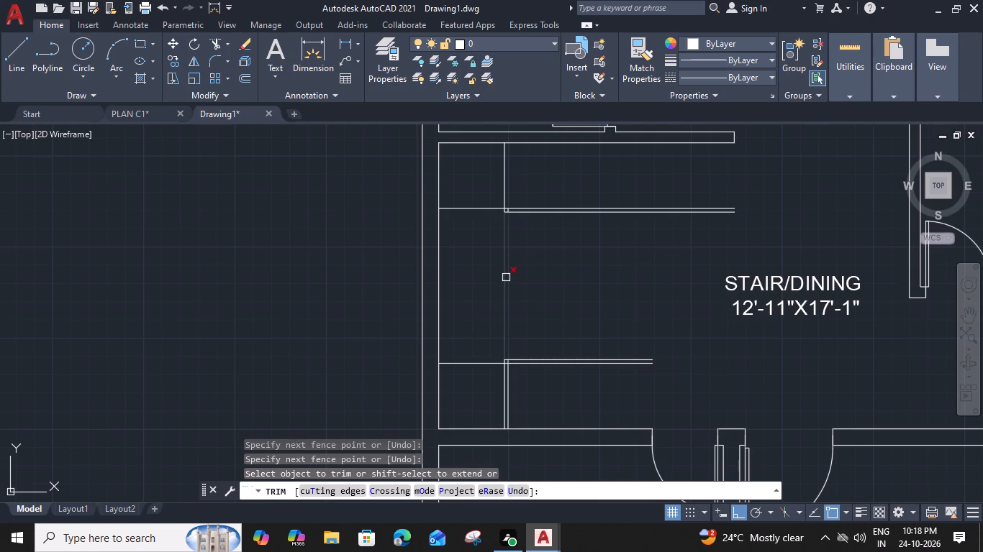
left_click(512, 399, "shift")
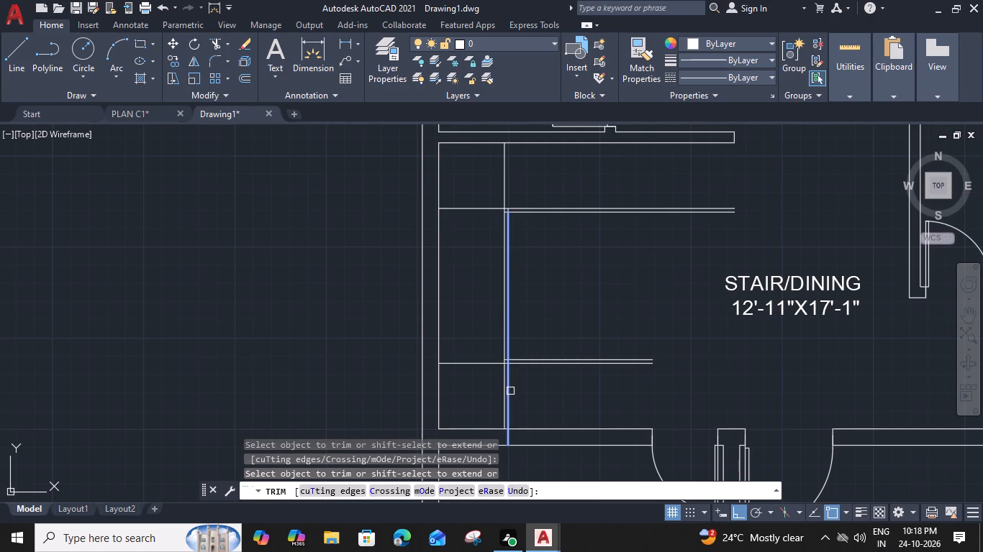
left_click(510, 391, "shift")
left_click(511, 382)
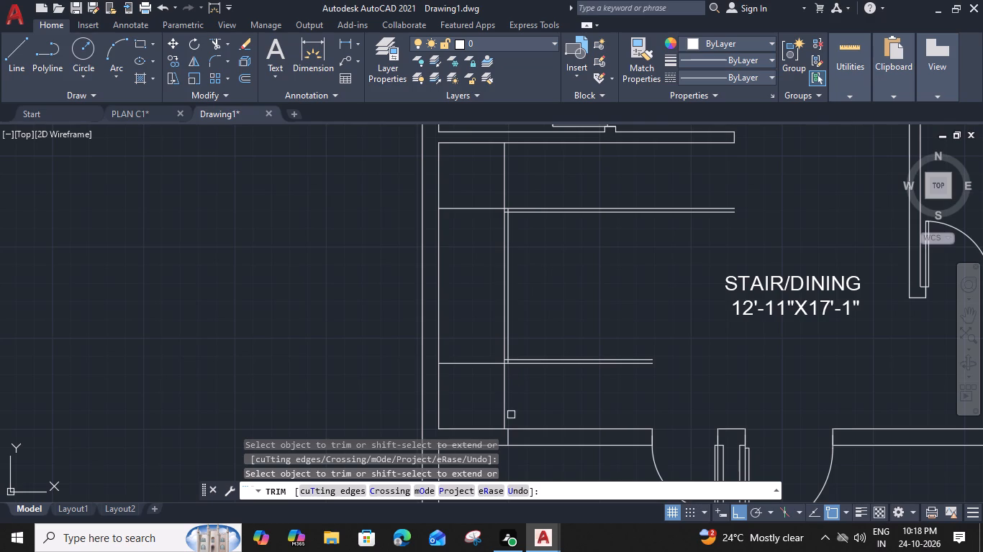
middle_click_drag(531, 390, 535, 360)
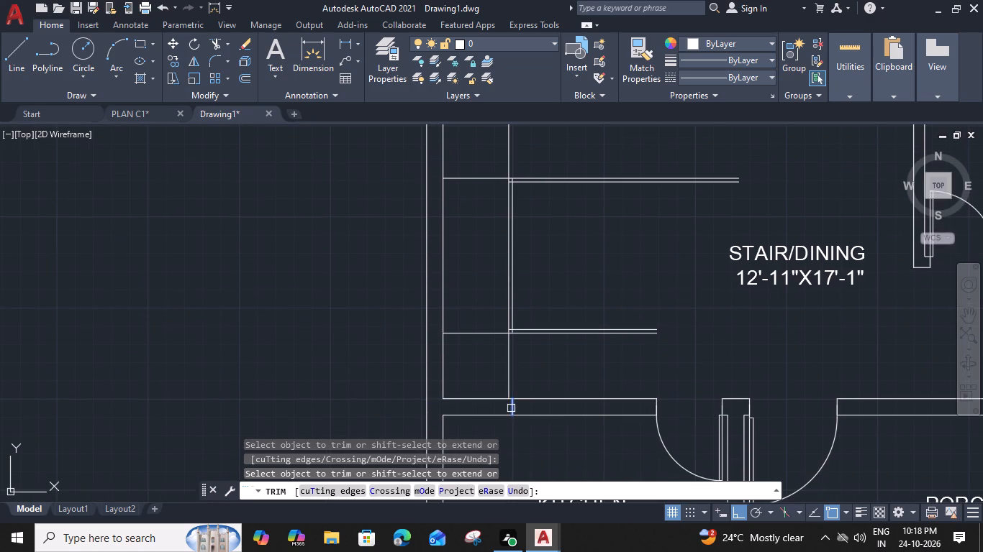
left_click(511, 408)
Trim the overlapping line ends where the inner stair outline meets at its lower and upper left corners.
scroll(528, 328, "up", 3)
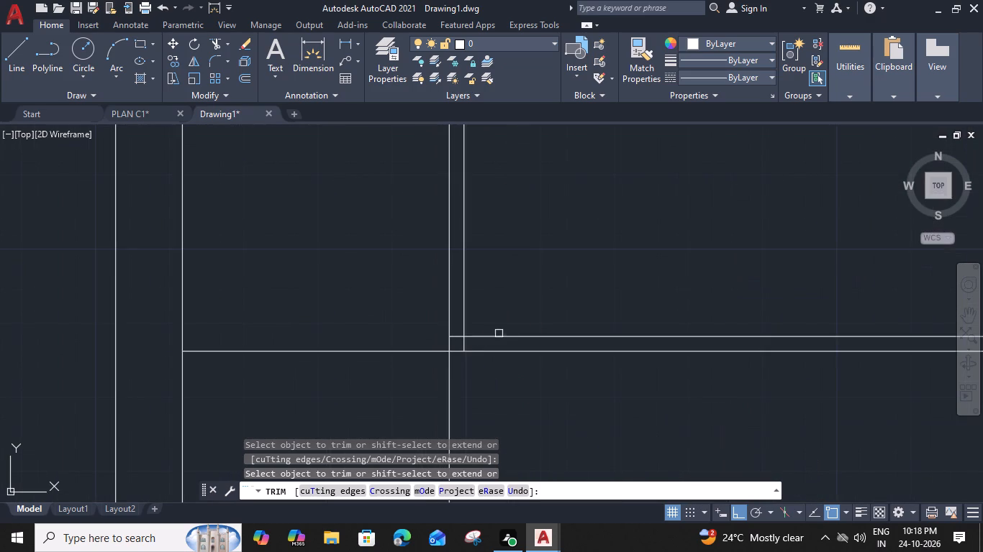
left_click(466, 341)
left_click(462, 337)
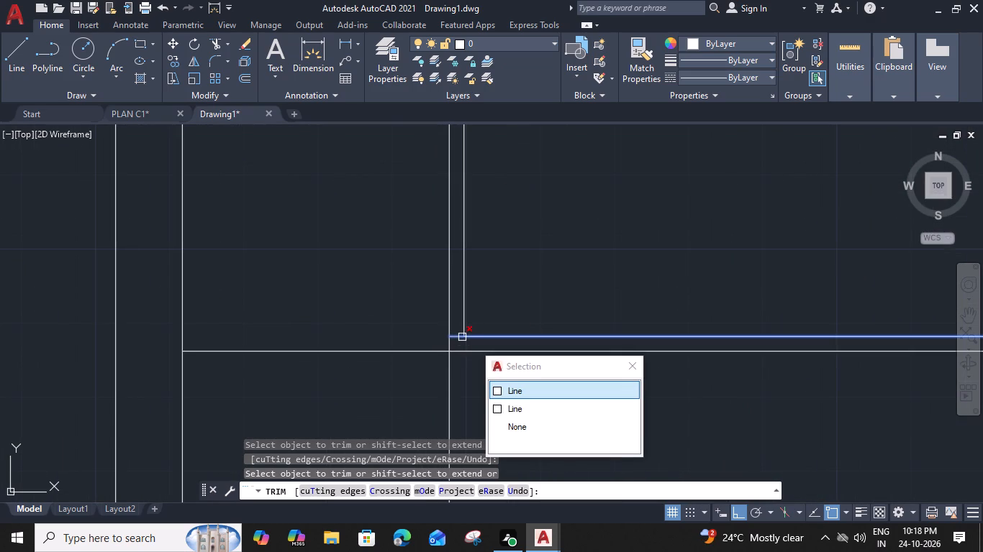
left_click(456, 337)
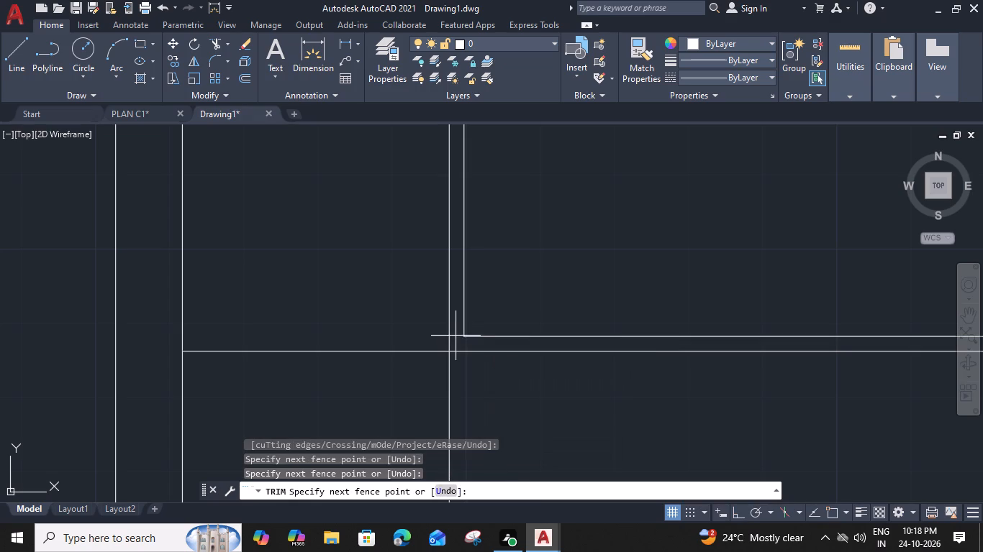
left_click(458, 296)
scroll(459, 294, "down", 2)
middle_click_drag(495, 155, 510, 369)
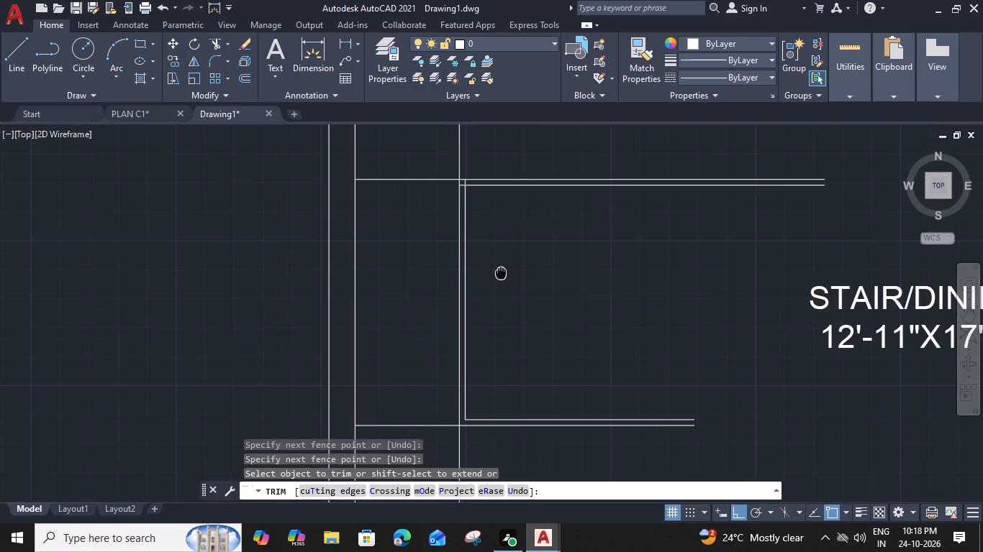
middle_click_drag(510, 369, 510, 370)
scroll(472, 268, "up", 3)
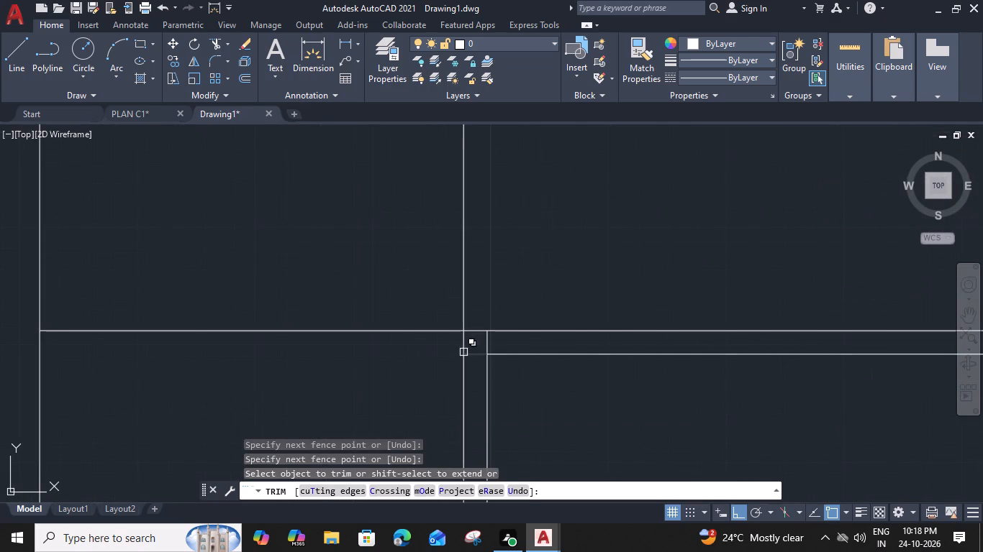
left_click(499, 341)
left_click(471, 362)
key("Escape")
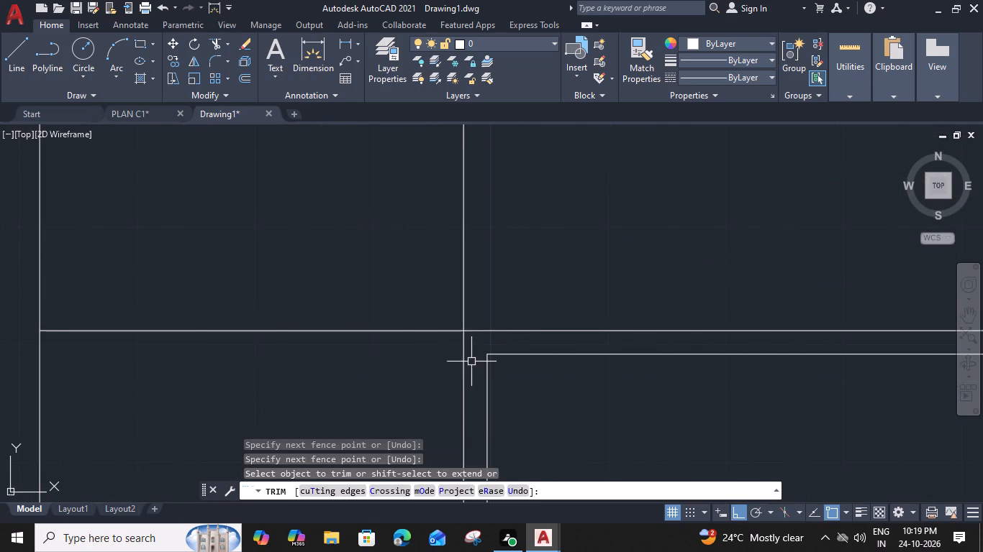
Offset the vertical stair outline line 11" towards the dining side as the first tread line.
scroll(500, 331, "down", 4)
scroll(653, 320, "down", 1)
middle_click_drag(668, 351, 671, 332)
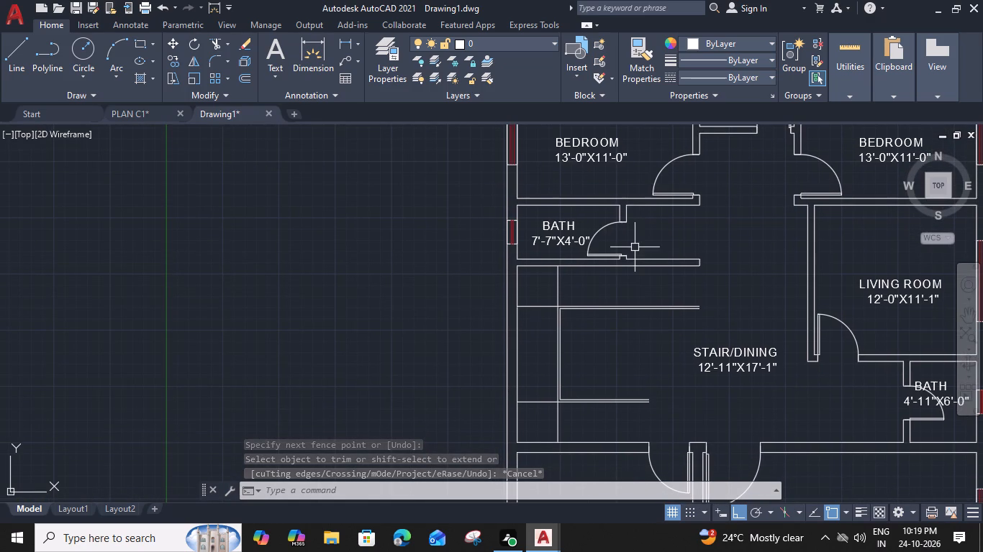
left_click(558, 289)
type("O 11")
key("shift+quotedbl")
key("Return")
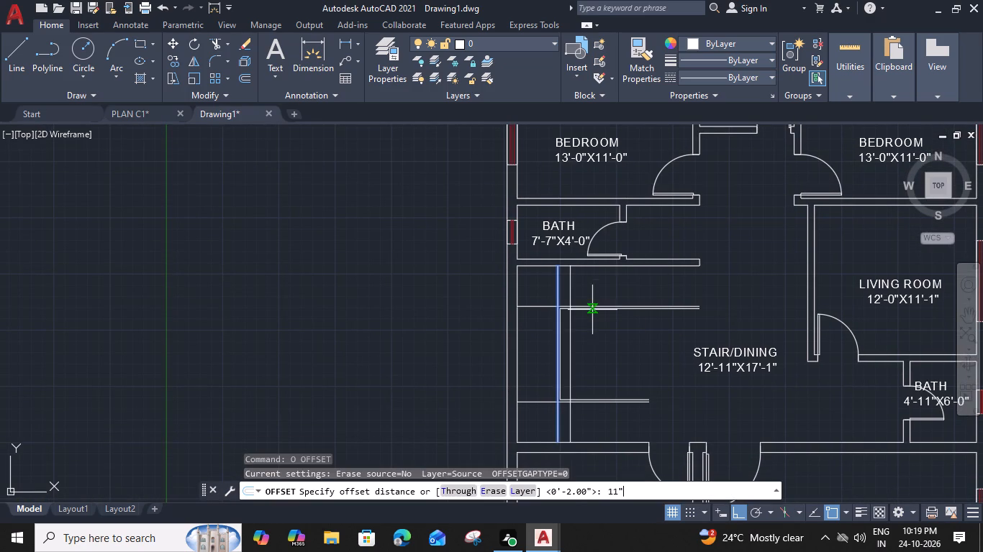
left_click(604, 309)
key("Escape")
Trim the first tread line at the upper flight's edge and delete its remaining part below the flight.
type("TR")
key("space")
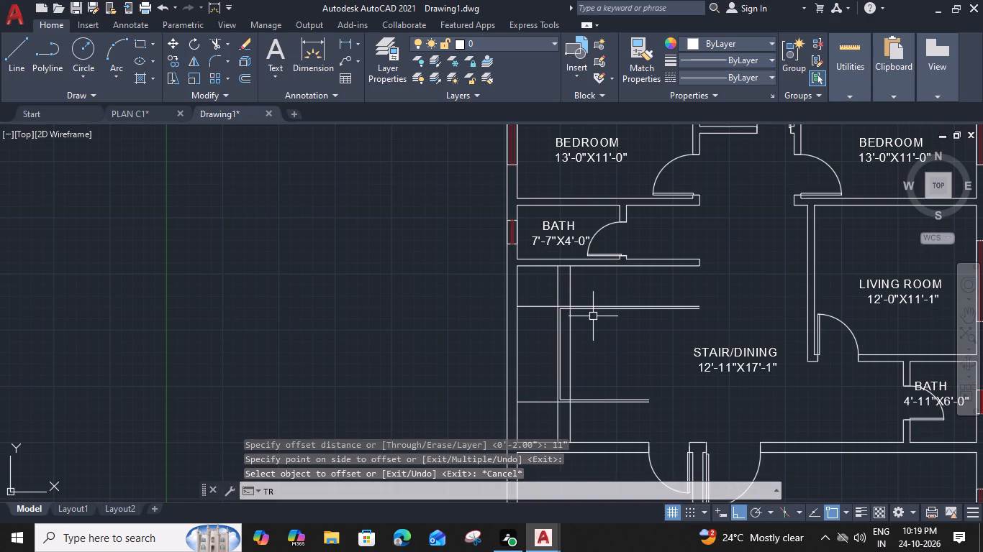
scroll(566, 307, "up", 4)
left_click(586, 305)
key("Escape")
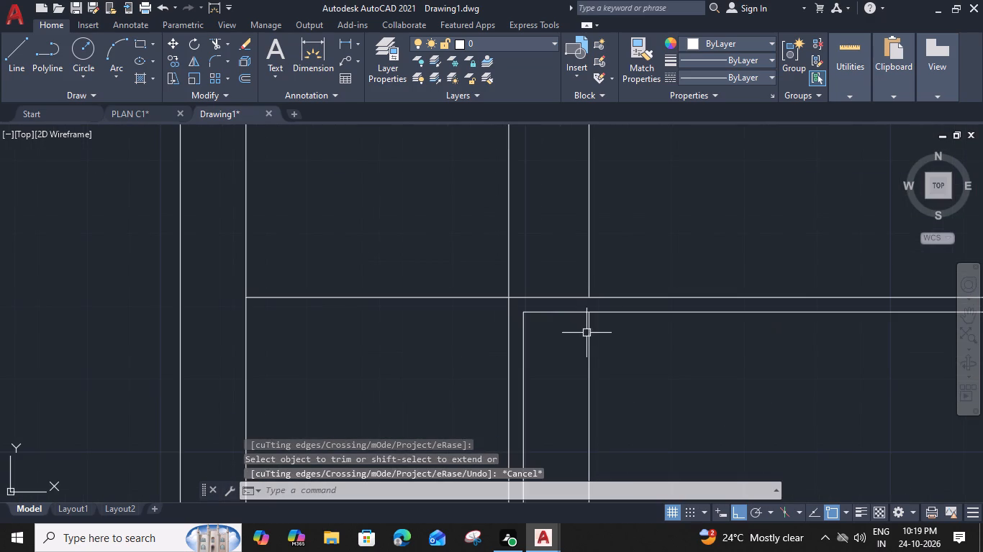
left_click(591, 333)
key("Delete")
Offset the upper flight's first tread line successively at 11" towards the dining side to add three more treads.
left_click(590, 270)
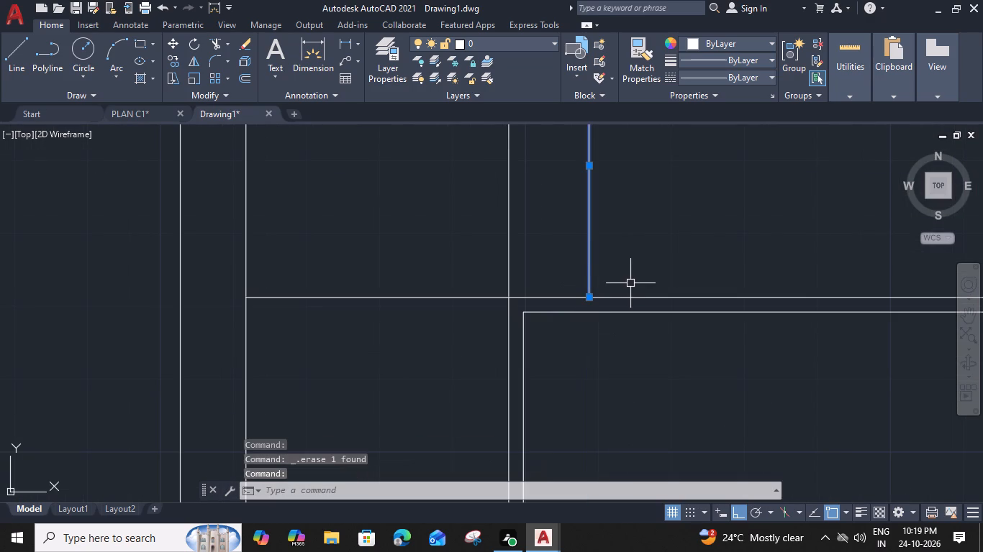
key("o")
key("space")
type("11")
key("shift+quotedbl")
key("Return")
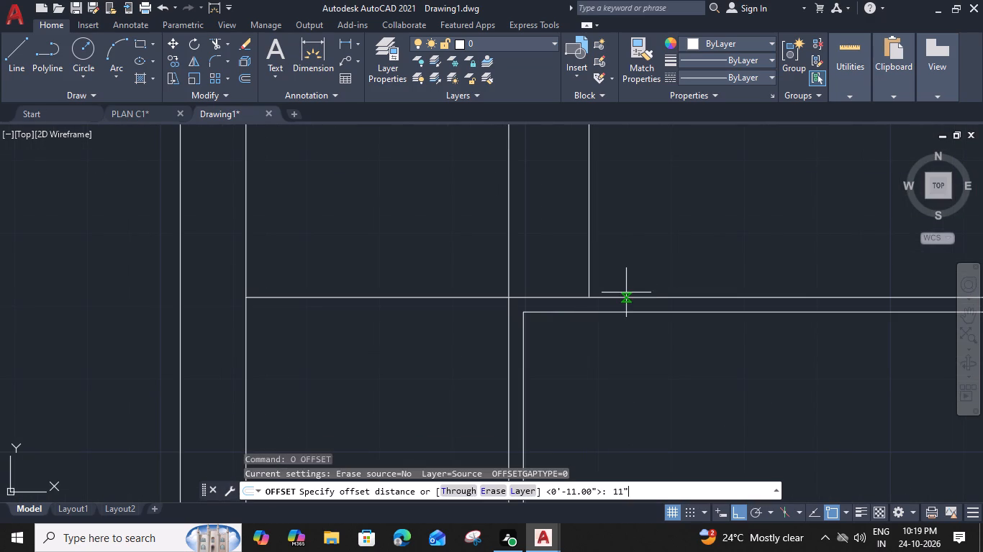
left_click(675, 293)
left_click(667, 281)
left_click(745, 284)
middle_click_drag(741, 284, 735, 282)
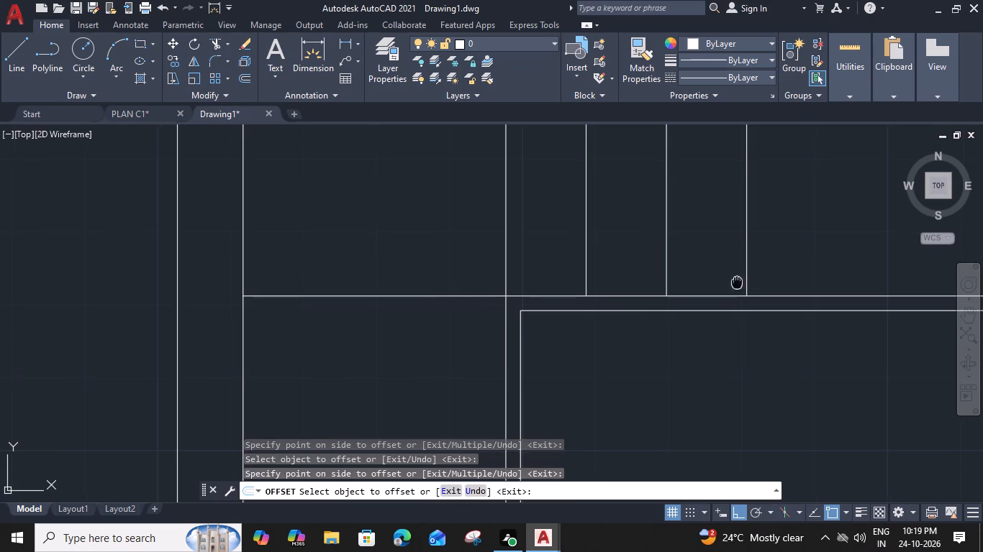
middle_click_drag(735, 282, 507, 287)
left_click(511, 288)
left_click(515, 282)
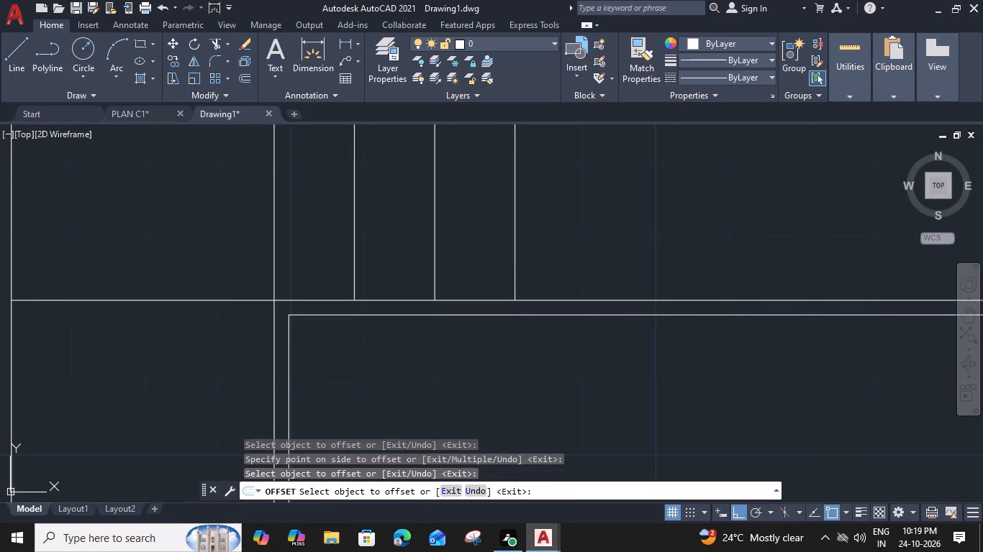
left_click(599, 281)
Continue the 11" offsets from the last tread line to add four more treads along the upper flight.
scroll(599, 281, "down", 2)
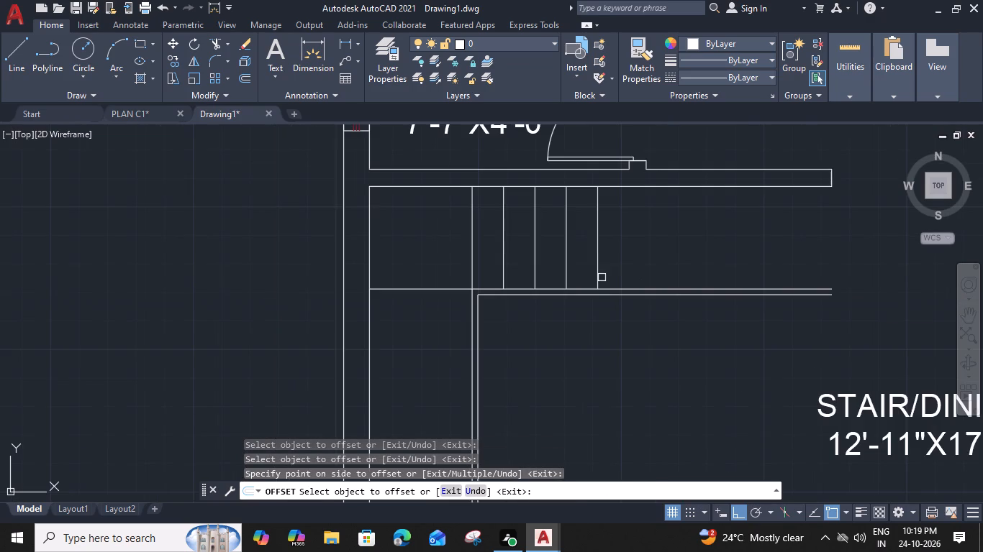
left_click(598, 270)
left_click(645, 279)
left_click(631, 257)
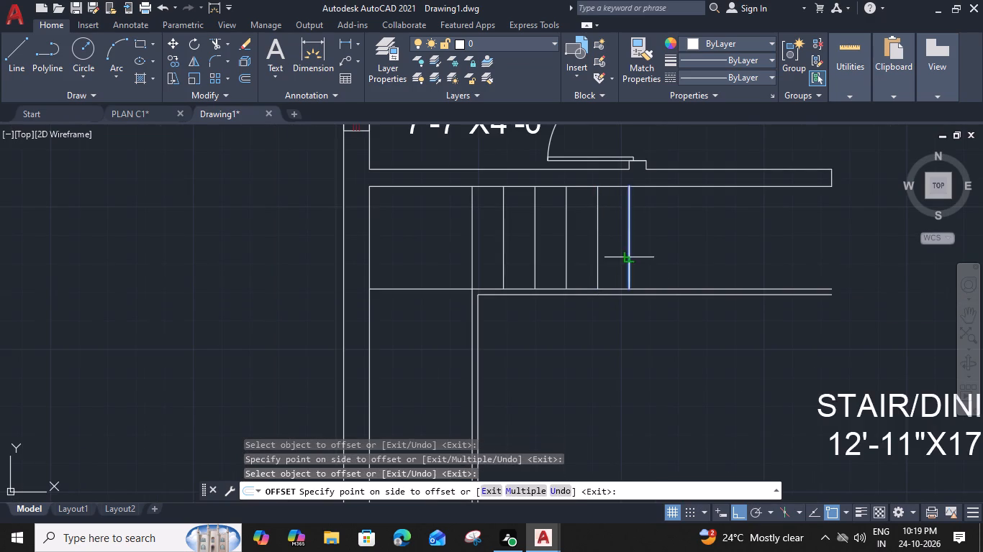
left_click(704, 264)
left_click(661, 254)
left_click(723, 261)
left_click(693, 254)
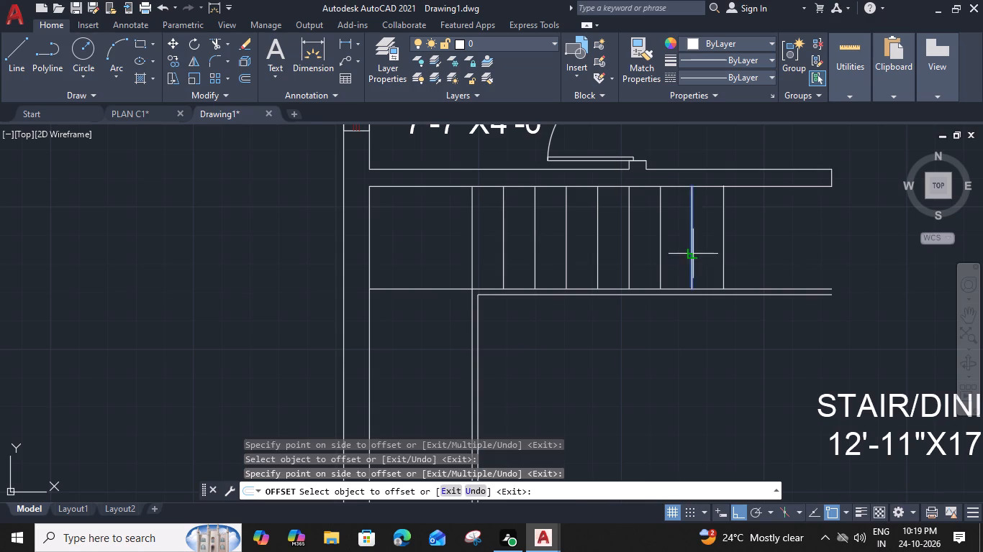
left_click(738, 259)
key("Escape")
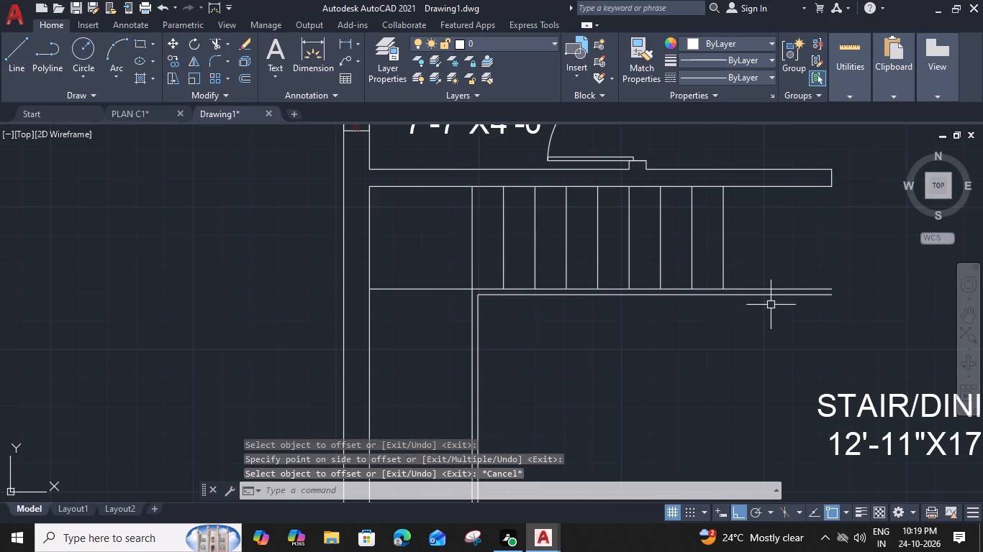
Draw a small circle centred on the lower line of the upper flight's double edge, just beyond the last tread.
middle_click_drag(769, 308, 699, 298)
type("C")
key("space")
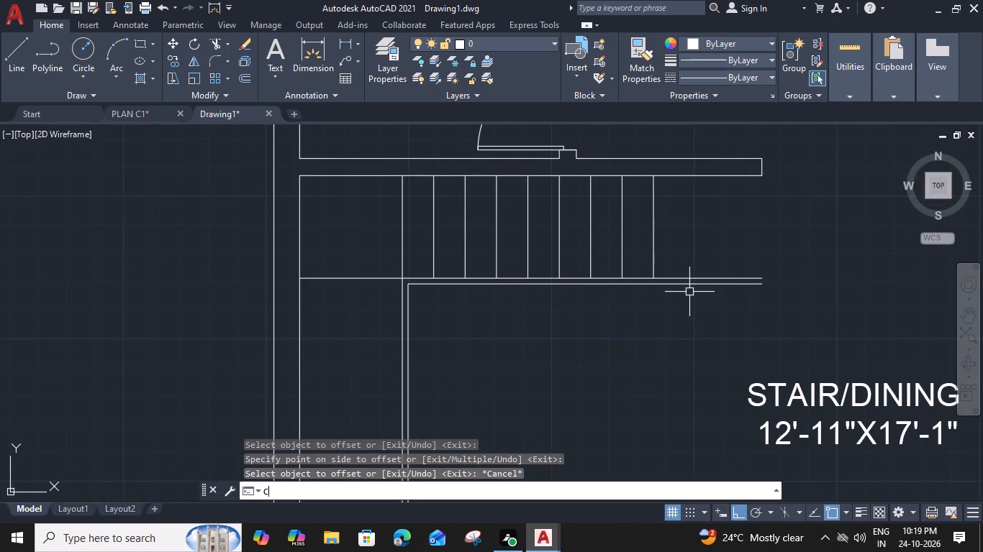
scroll(681, 273, "up", 2)
left_click(682, 293)
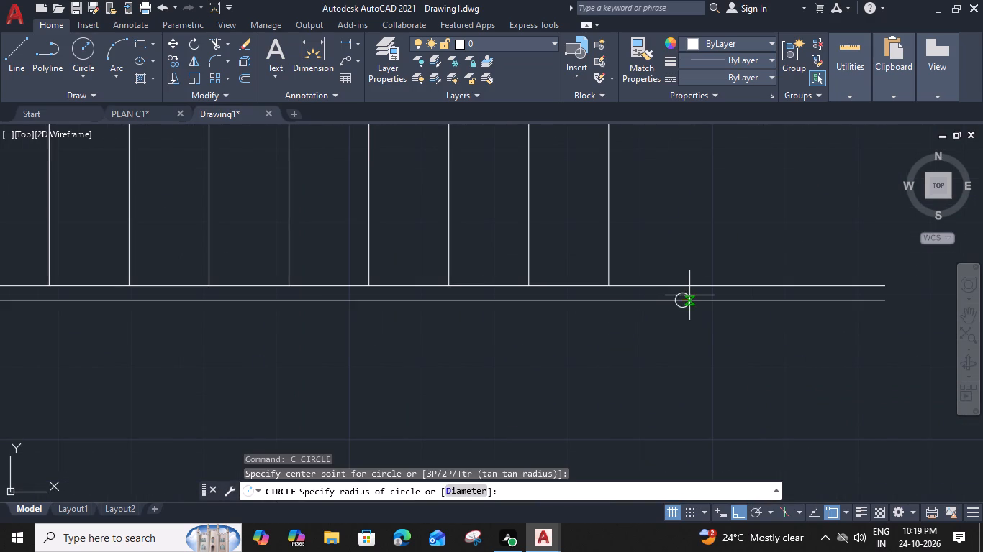
left_click(695, 296)
Move the small circle straight up so it sits centrally over the flight's double edge line.
left_click(692, 295)
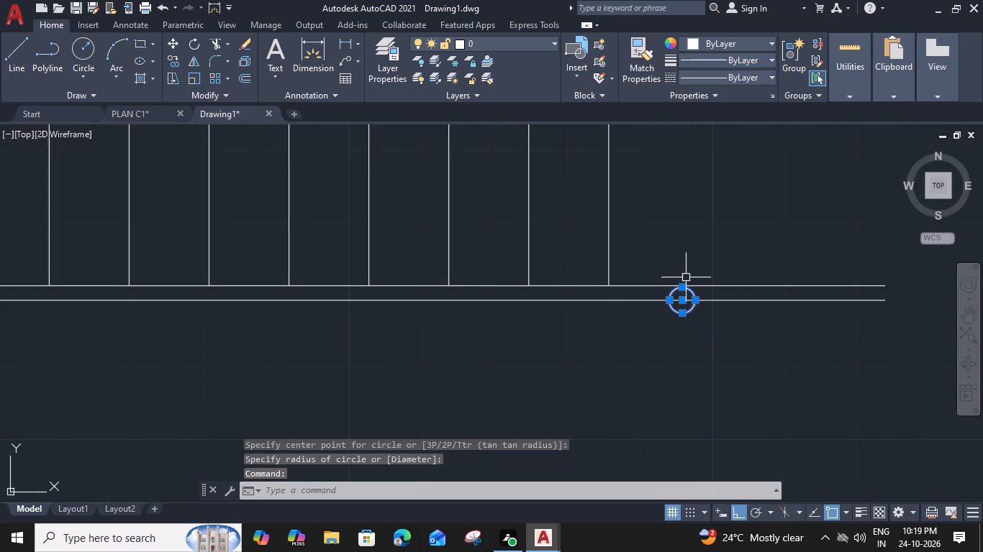
type("M")
key("space")
scroll(682, 292, "up", 3)
left_click(681, 271)
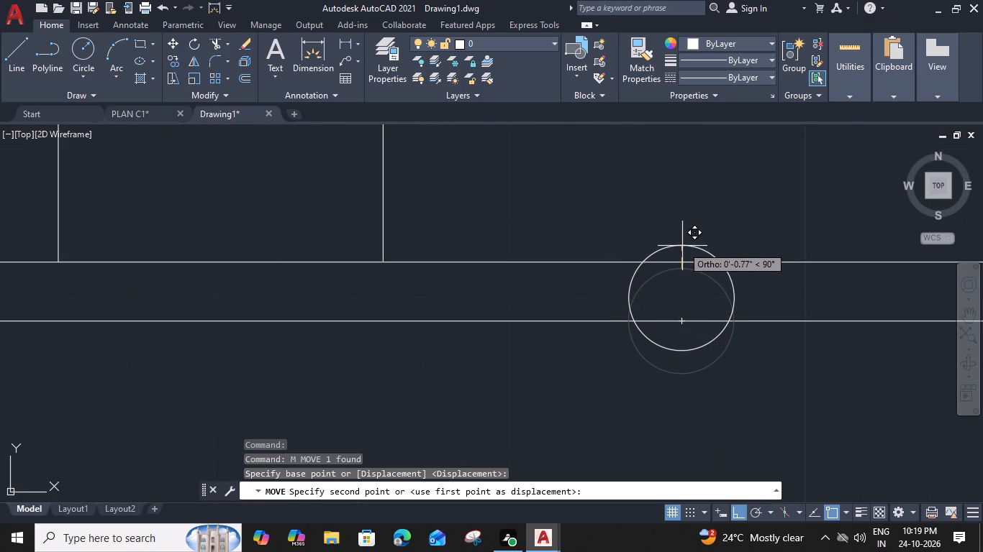
left_click(682, 241)
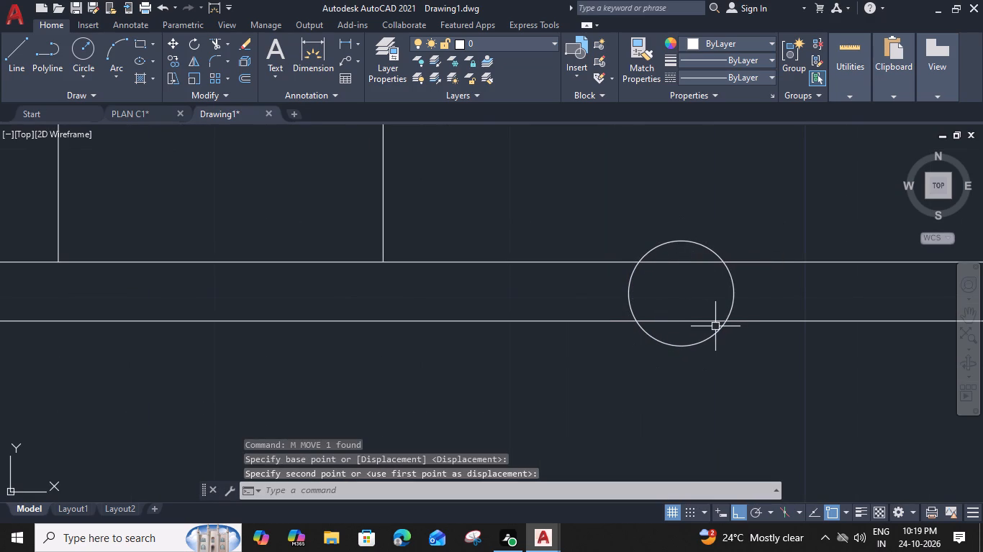
Trim the two flight edge line segments that run inside the small circle.
type("TR")
key("space")
left_click(692, 323)
left_click(690, 264)
key("Escape")
Erase the two leftover flight edge lines that continue beyond the small circle at the end of the upper flight.
scroll(705, 285, "down", 2)
left_click(820, 245)
left_click(739, 373)
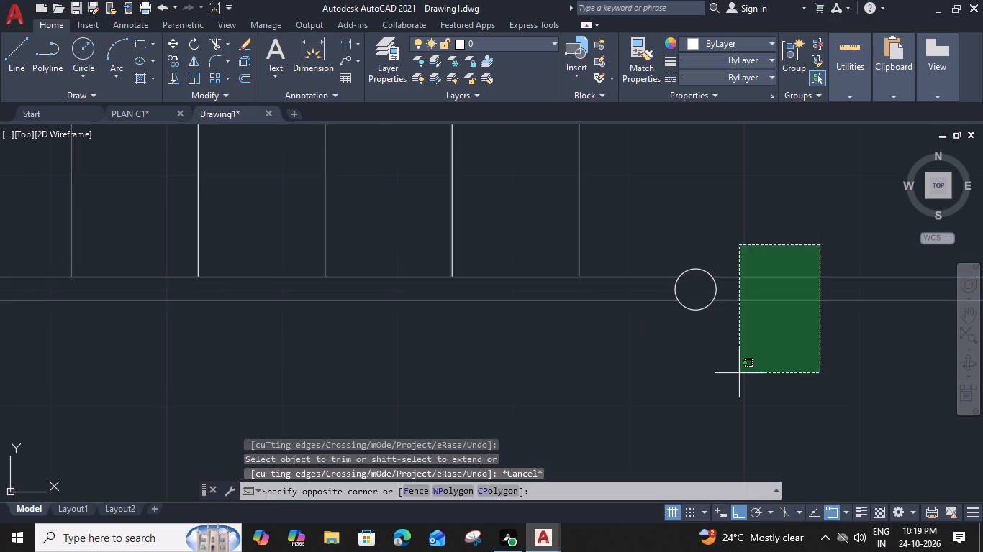
key("Delete")
Trim away the part of the side flight's outer vertical edge line that crosses the lower flight down to the kitchen wall.
scroll(739, 372, "down", 4)
middle_click_drag(610, 378, 620, 232)
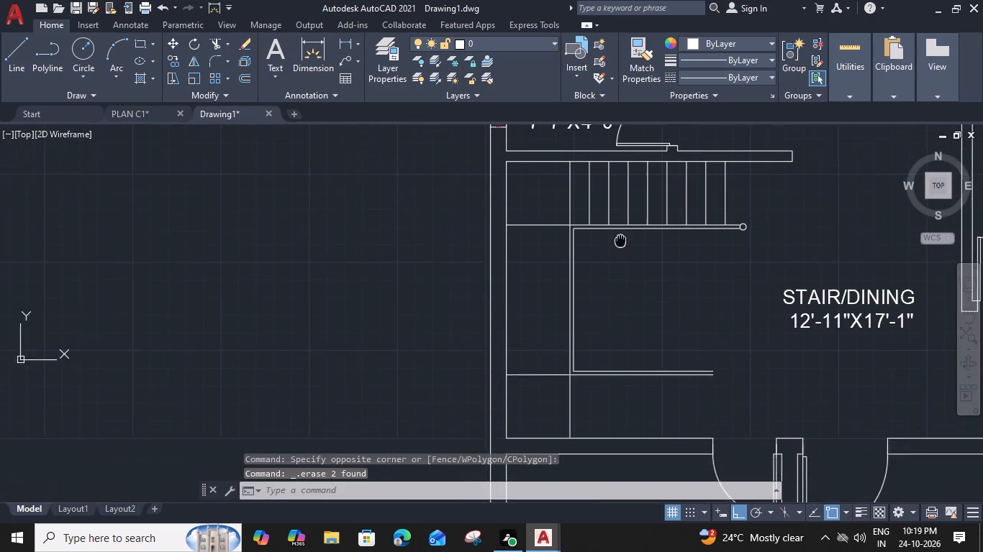
middle_click_drag(620, 232, 617, 203)
type("TR")
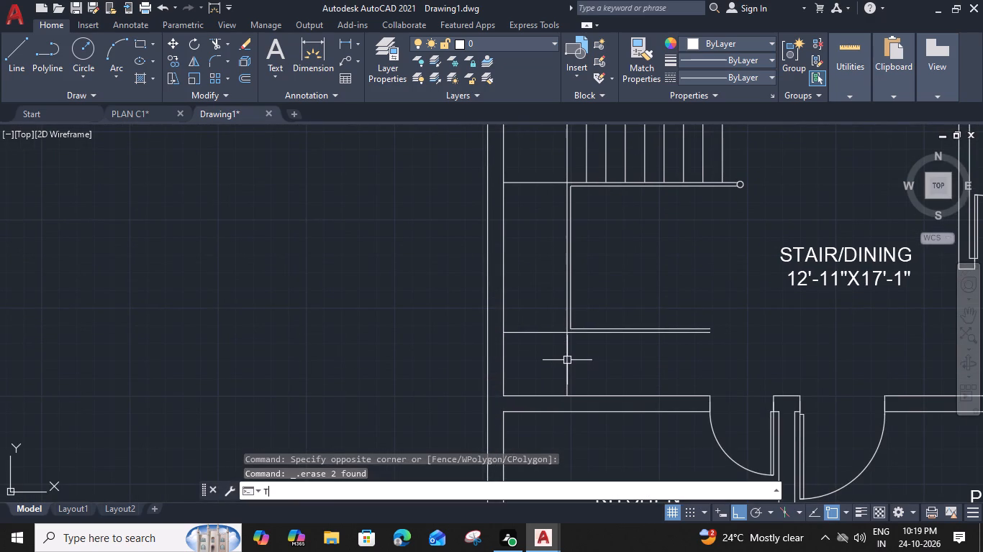
key("space")
scroll(566, 342, "up", 2)
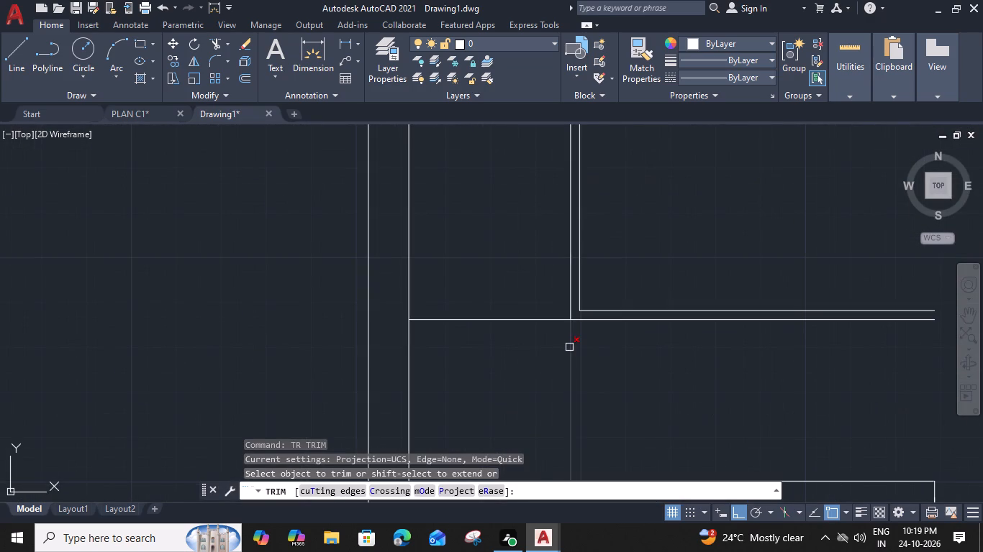
left_click(569, 347)
key("Escape")
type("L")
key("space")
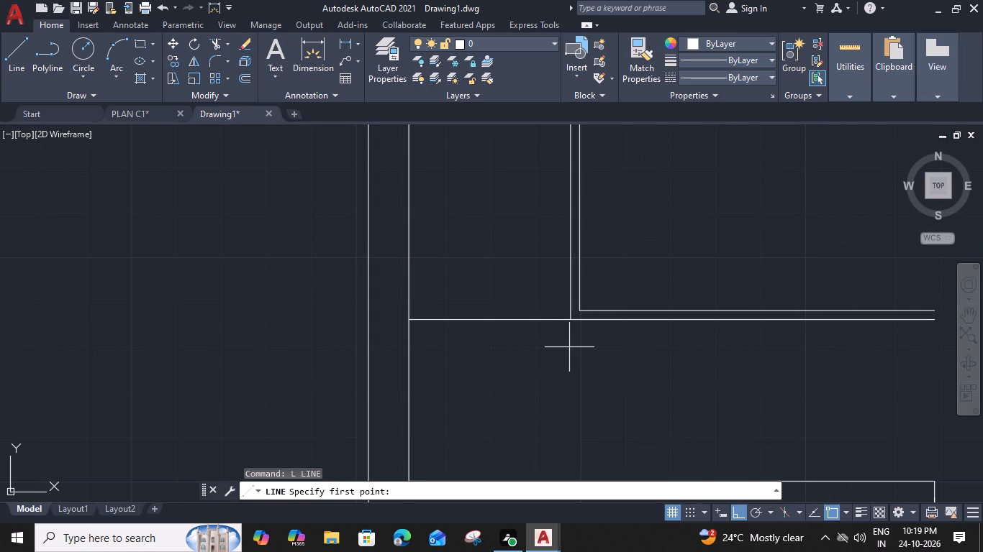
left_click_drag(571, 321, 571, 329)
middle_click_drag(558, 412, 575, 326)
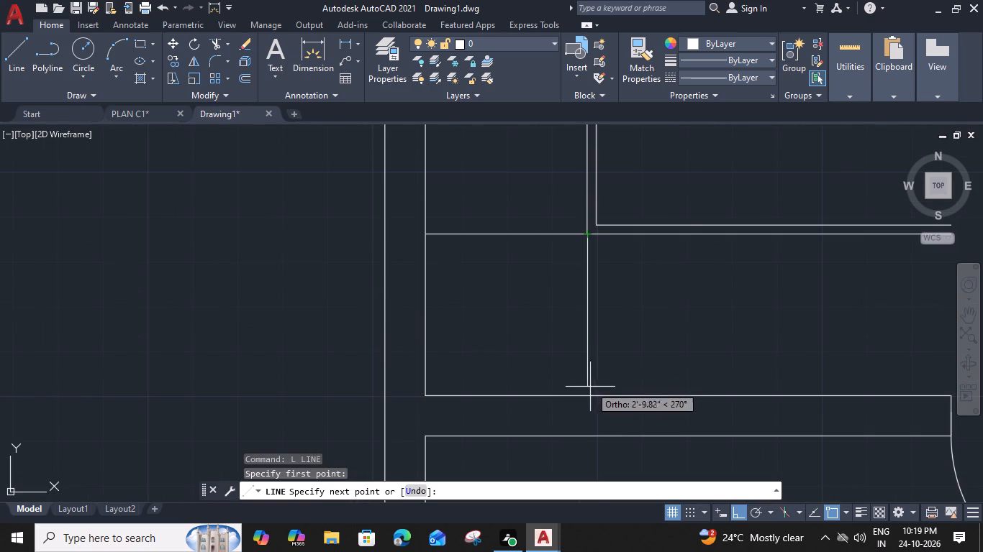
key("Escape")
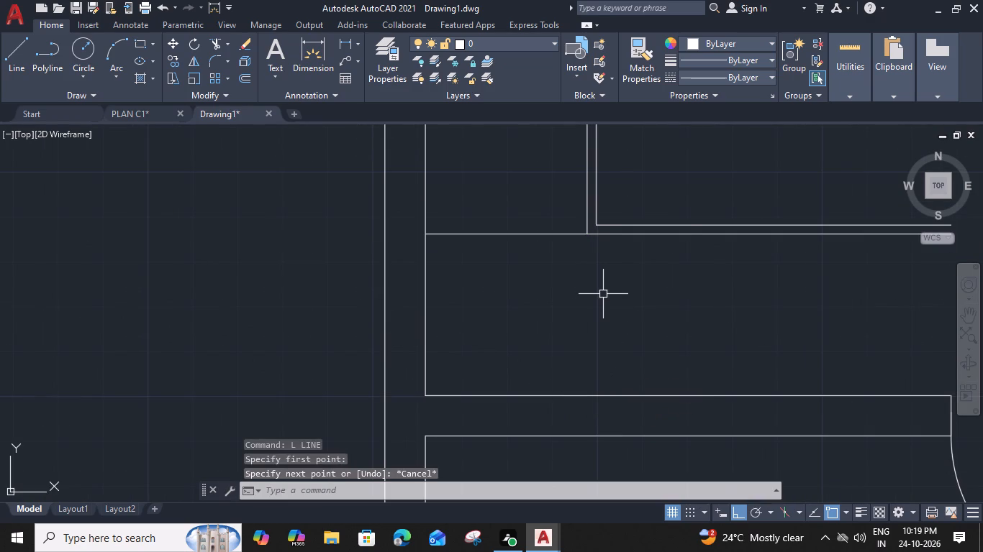
Draw a vertical line across the lower flight, from its edge line in line with the inner vertical edge to the kitchen wall.
key("l")
key("space")
left_click(597, 234)
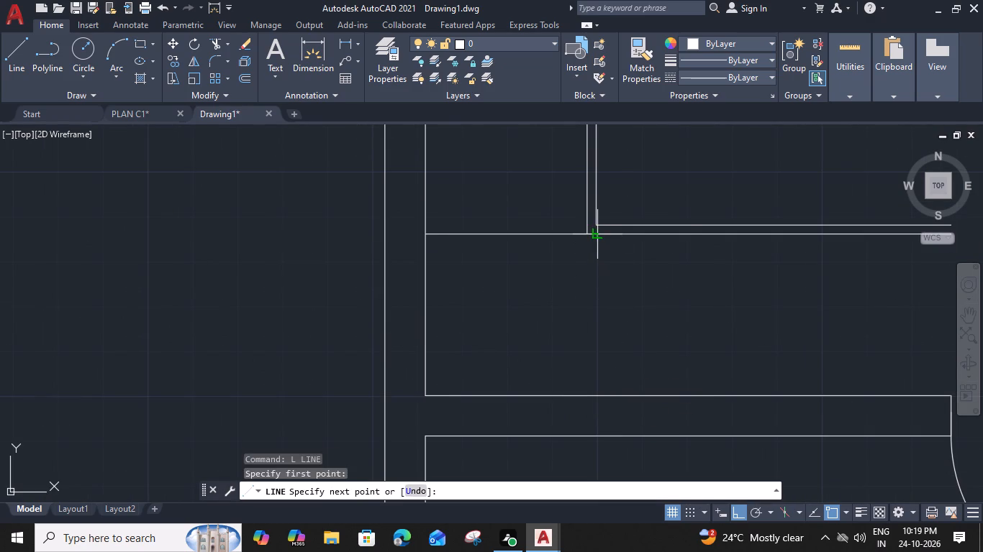
left_click(598, 395)
key("space")
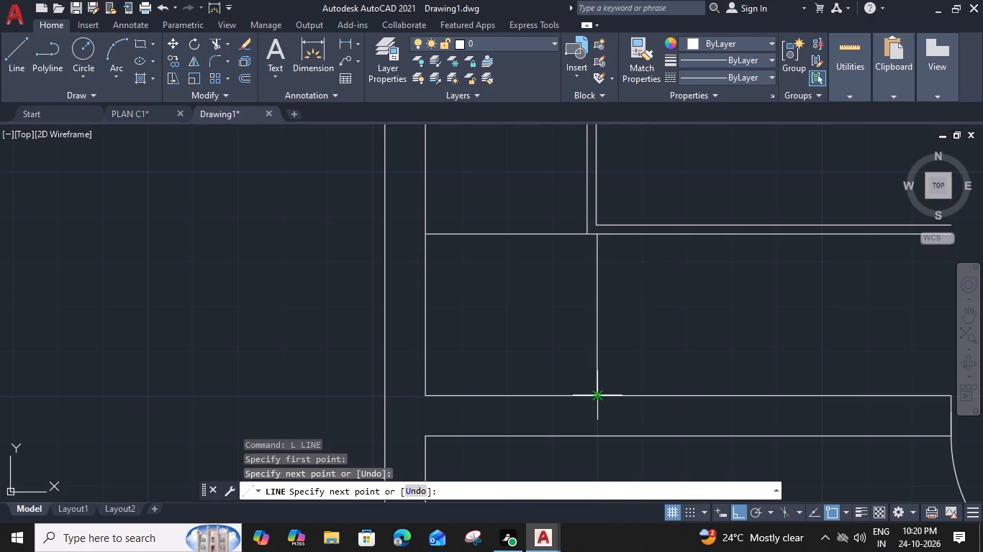
Offset the new line across the lower flight by 11" repeatedly towards the dining area to add four tread lines.
left_click(599, 367)
key("o")
key("space")
type("11\"")
key("Return")
left_click(680, 375)
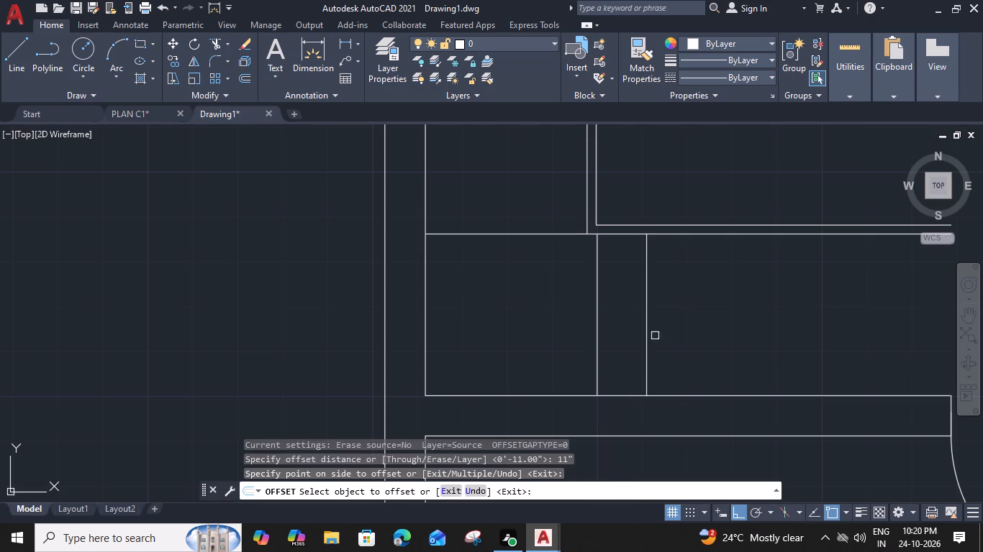
left_click(648, 331)
left_click(708, 346)
left_click(694, 336)
left_click(735, 341)
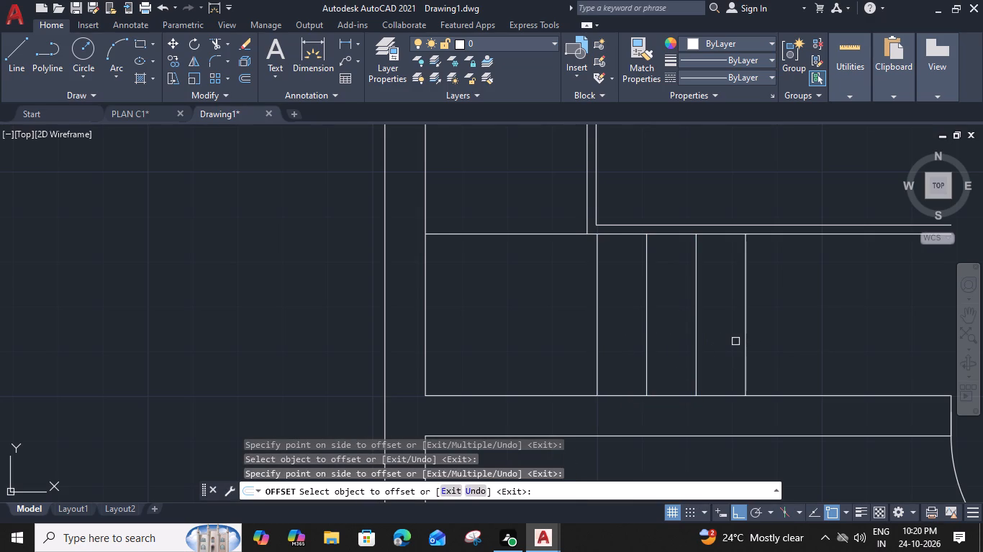
left_click(744, 339)
left_click(786, 351)
key("Escape")
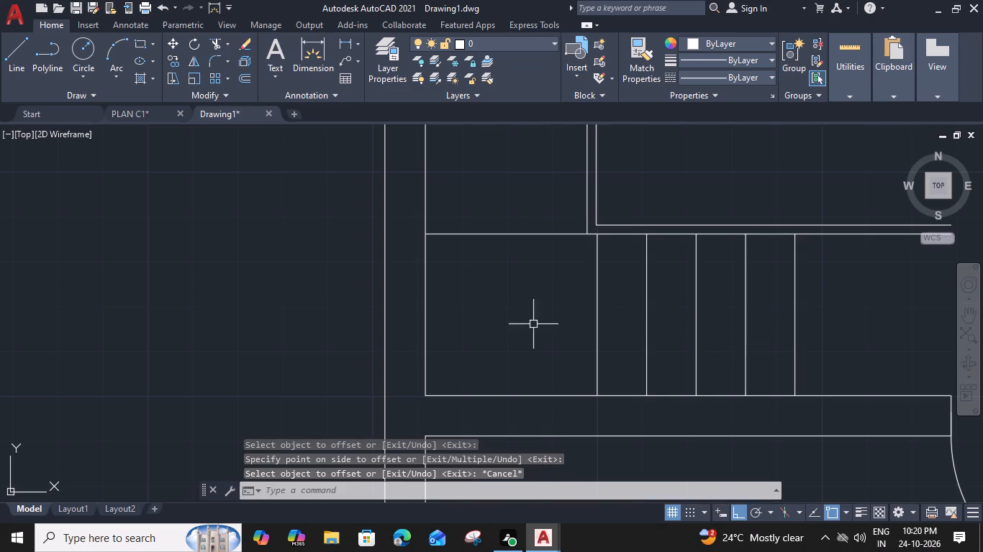
Offset the lower flight's edge line 11" upward into the side flight along the outer wall.
middle_click_drag(534, 325, 549, 415)
key("Escape")
middle_click_drag(538, 332, 547, 430)
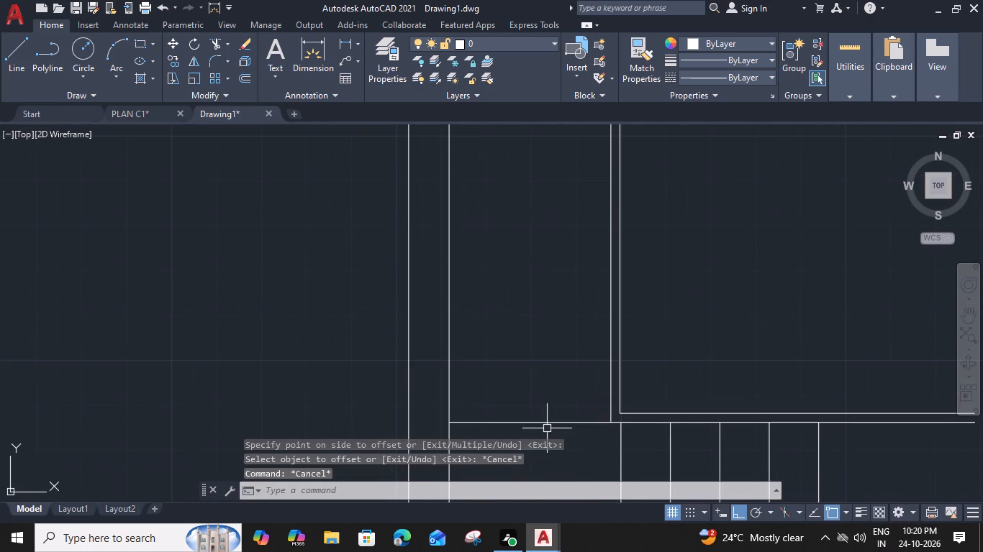
left_click(549, 422)
type("O 11\"")
key("Return")
left_click(555, 357)
key("Escape")
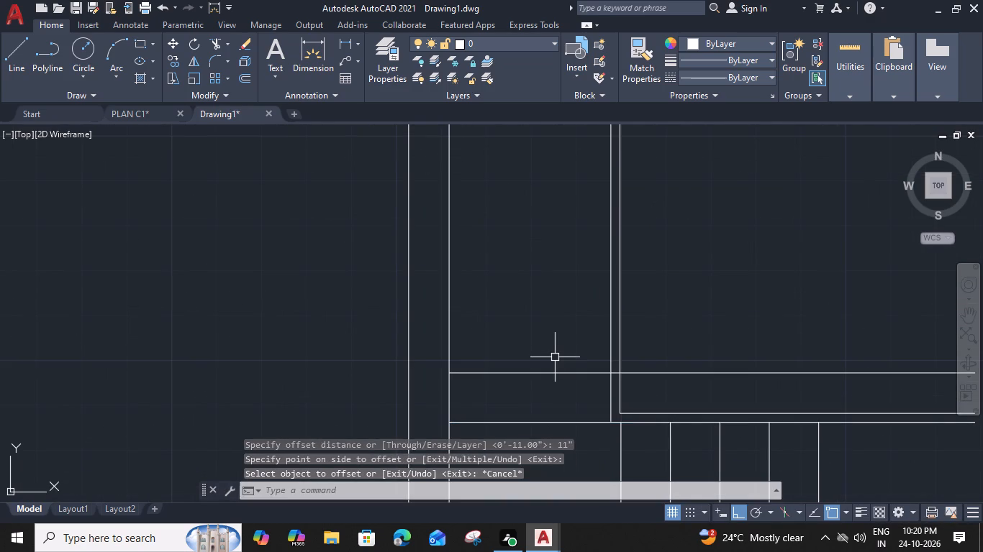
Trim the offset line at the side flight's vertical edge and erase the remainder running into the dining area.
type("TR")
key("space")
scroll(600, 395, "up", 1)
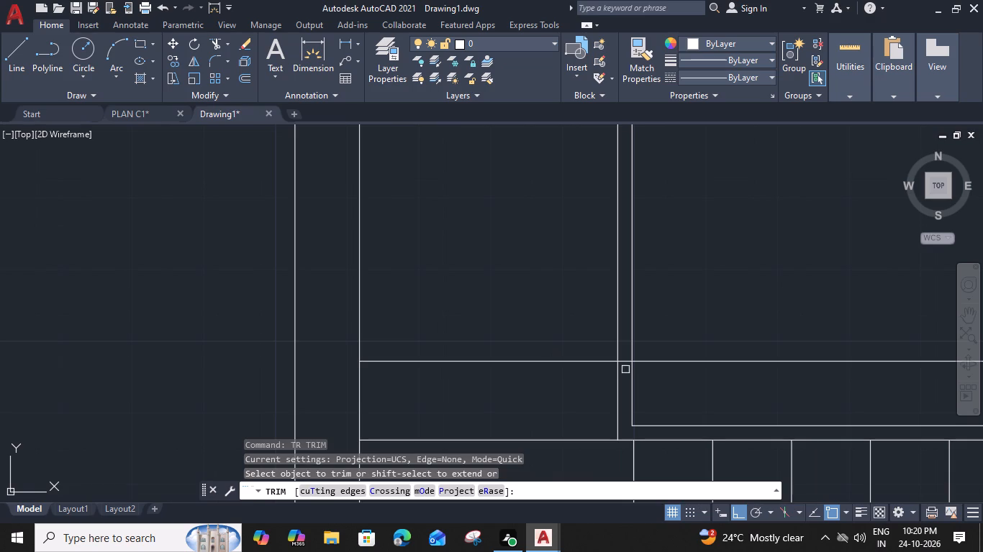
left_click(622, 363)
key("Escape")
left_click(662, 361)
key("Delete")
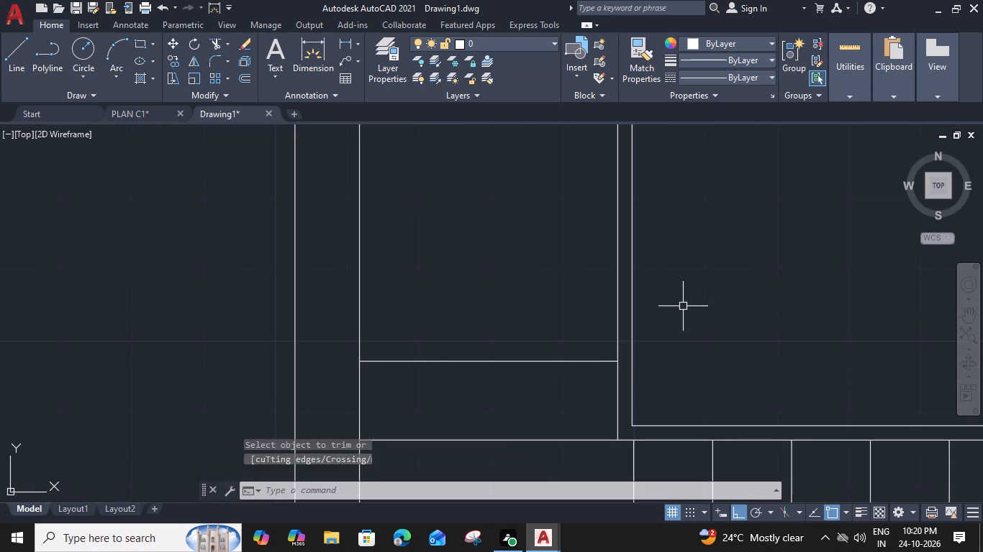
Offset the side flight's first tread line by 11" repeatedly upward to add three more treads.
left_click(511, 358)
type("O 11")
key("shift+quotedbl")
key("Return")
left_click(540, 340)
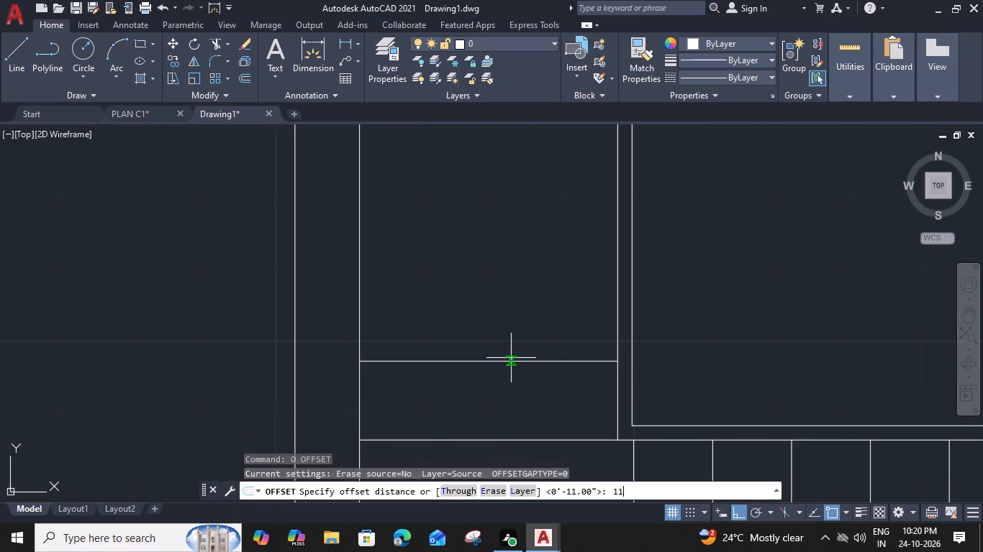
left_click(540, 285)
left_click(552, 257)
middle_click_drag(552, 257, 527, 388)
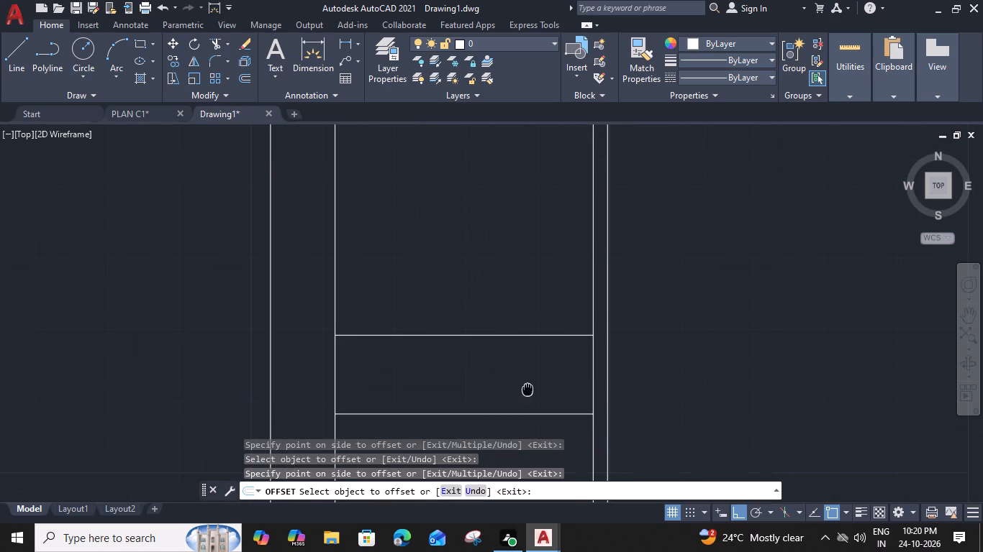
left_click(537, 337)
left_click(551, 280)
Continue the 11" offsets up the side flight to add three more treads towards the upper landing.
middle_click_drag(551, 280, 540, 395)
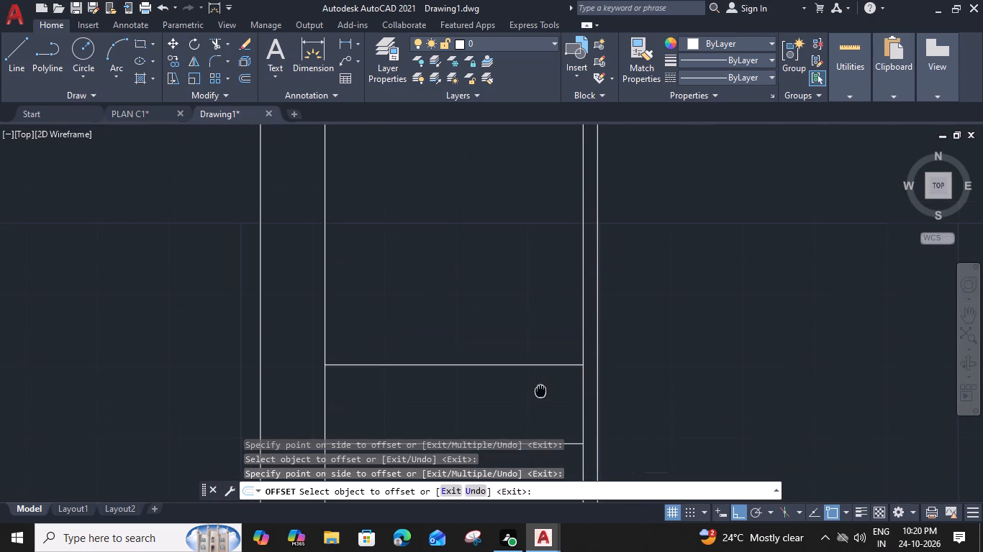
middle_click_drag(540, 395, 539, 402)
left_click_drag(539, 378, 539, 370)
left_click(540, 332)
middle_click_drag(540, 346, 536, 397)
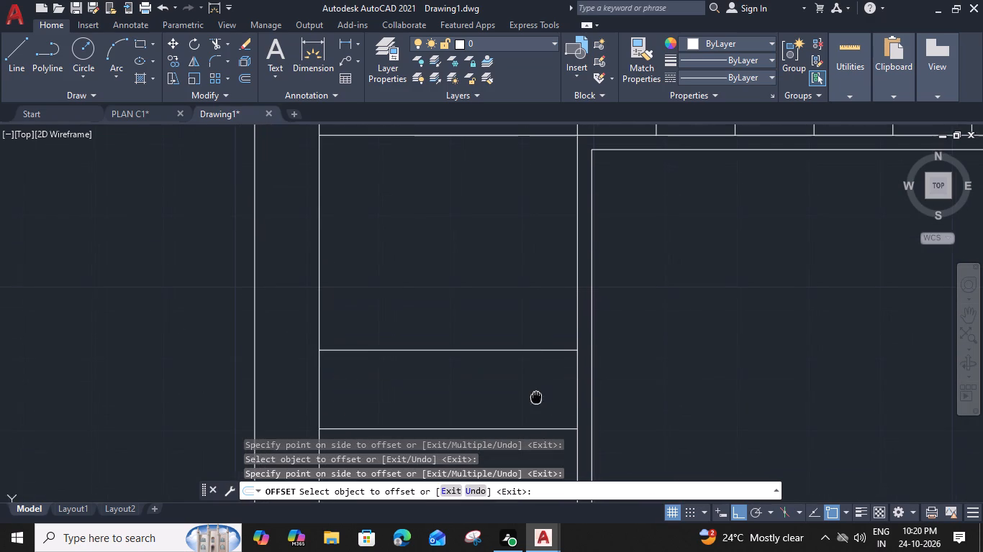
left_click(536, 348)
left_click(543, 314)
middle_click_drag(543, 315, 538, 428)
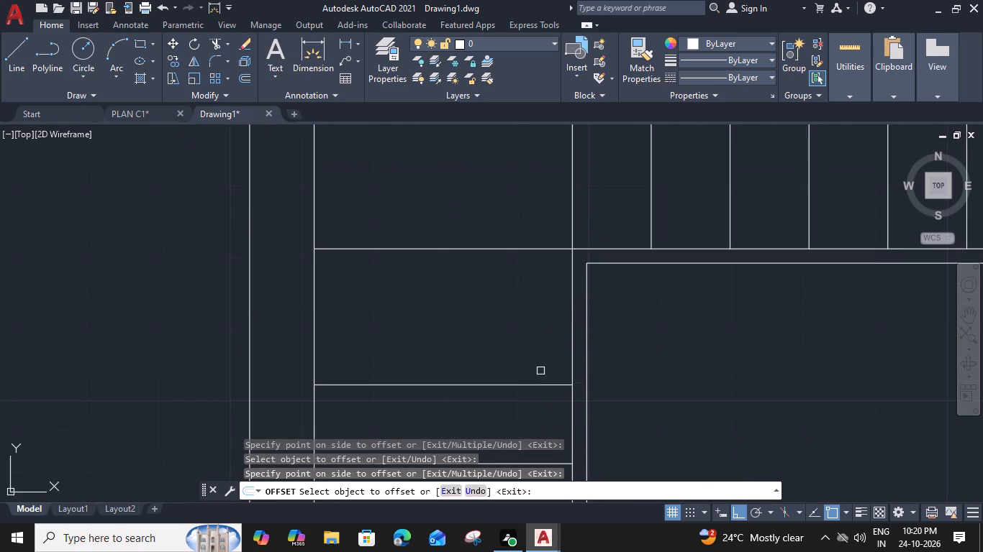
left_click(540, 377)
left_click(536, 382)
left_click(538, 351)
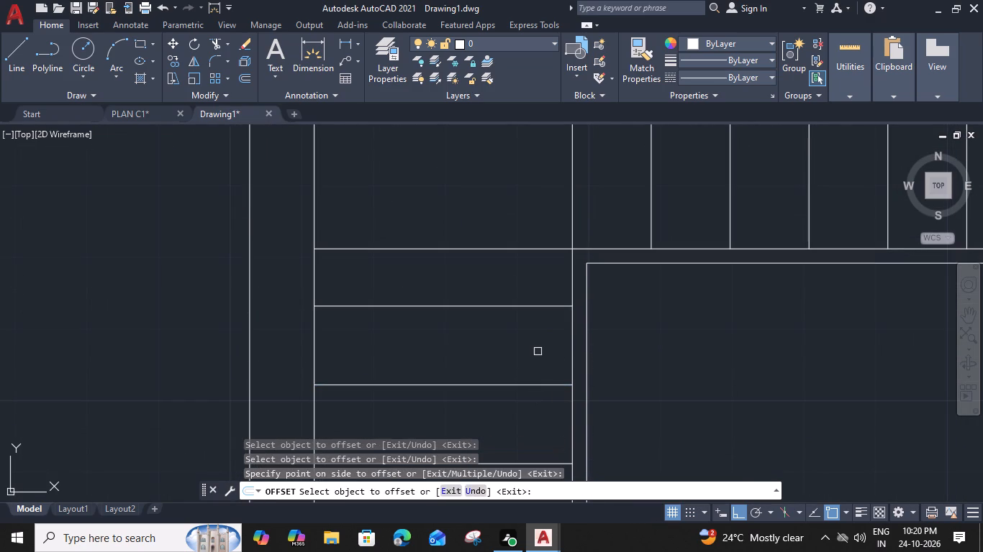
key("Escape")
Offset the last tread line of the upper flight by 1" towards the small circle.
scroll(545, 348, "down", 3)
middle_click_drag(592, 361, 590, 334)
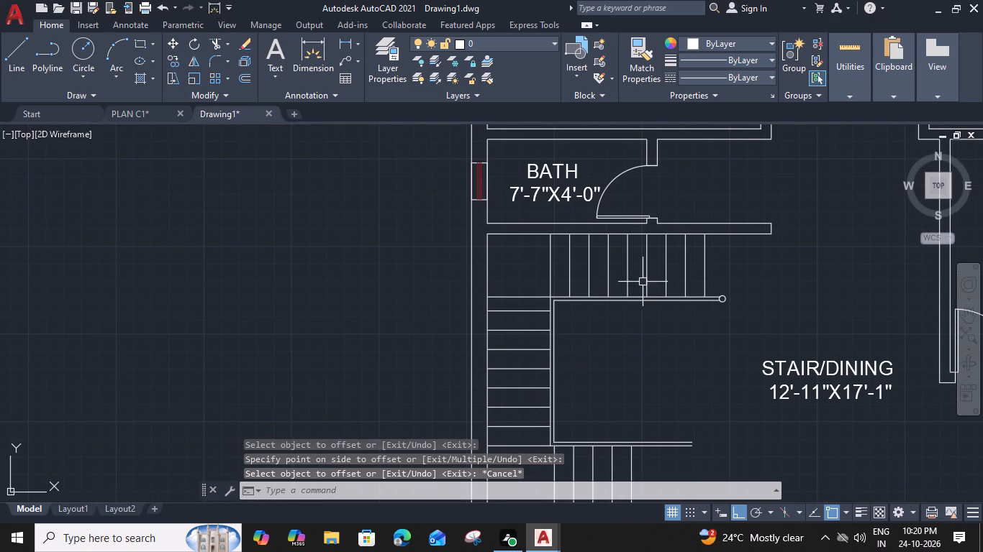
left_click(702, 268)
type("O")
key("space")
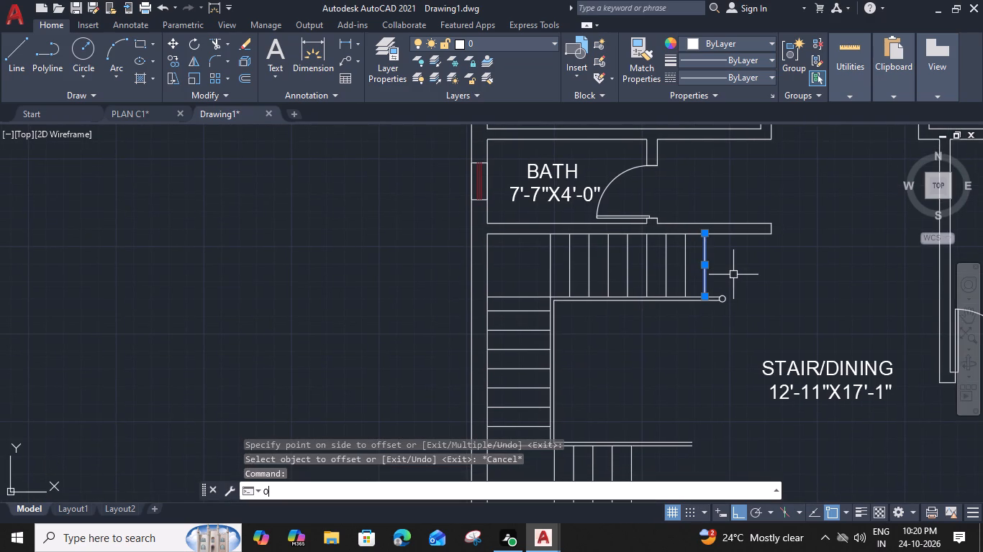
key("1")
key("shift+quotedbl")
key("Return")
left_click(746, 285)
key("Escape")
Load the ISO dash linetype ACAD_ISO02W100 into the drawing.
left_click(772, 74)
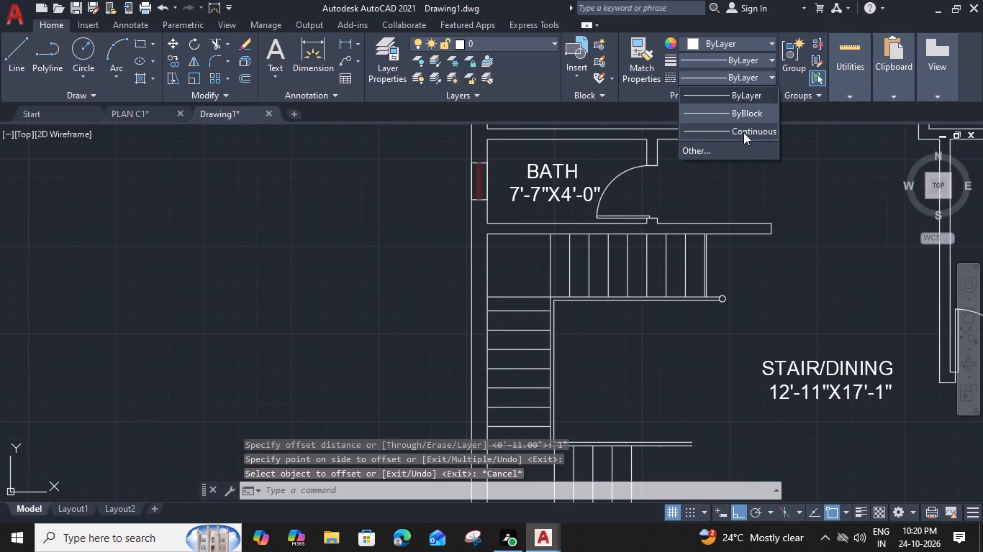
left_click(737, 157)
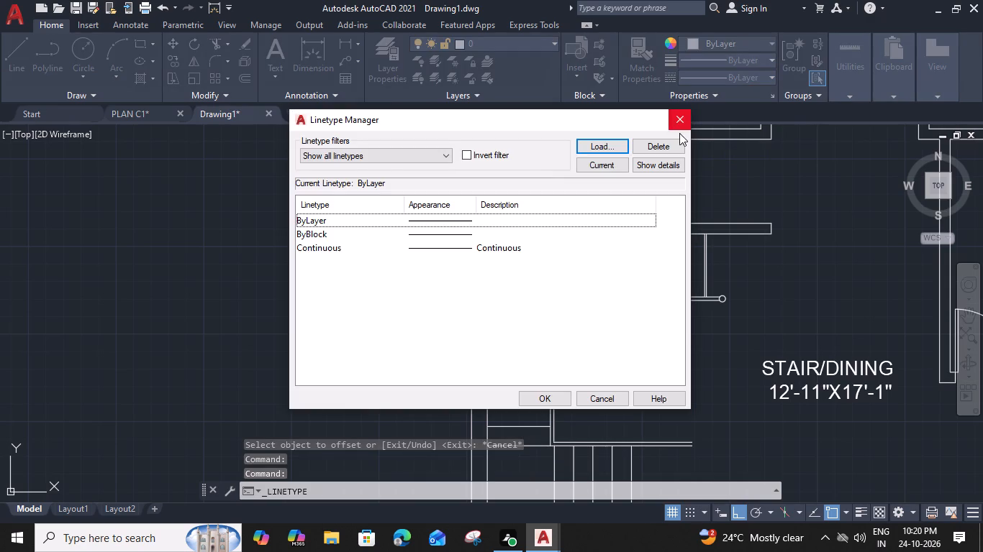
left_click(589, 145)
left_click(473, 238)
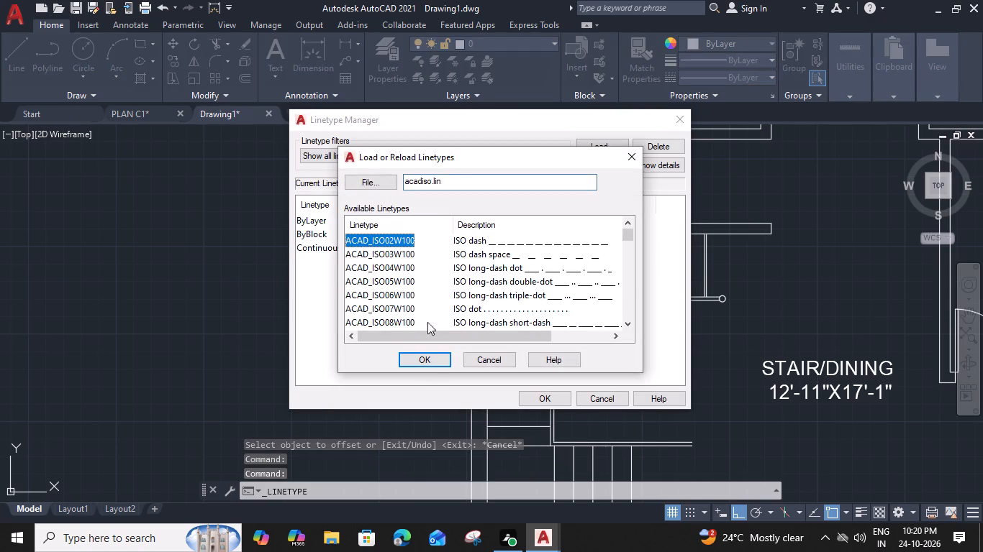
left_click(438, 359)
left_click(540, 392)
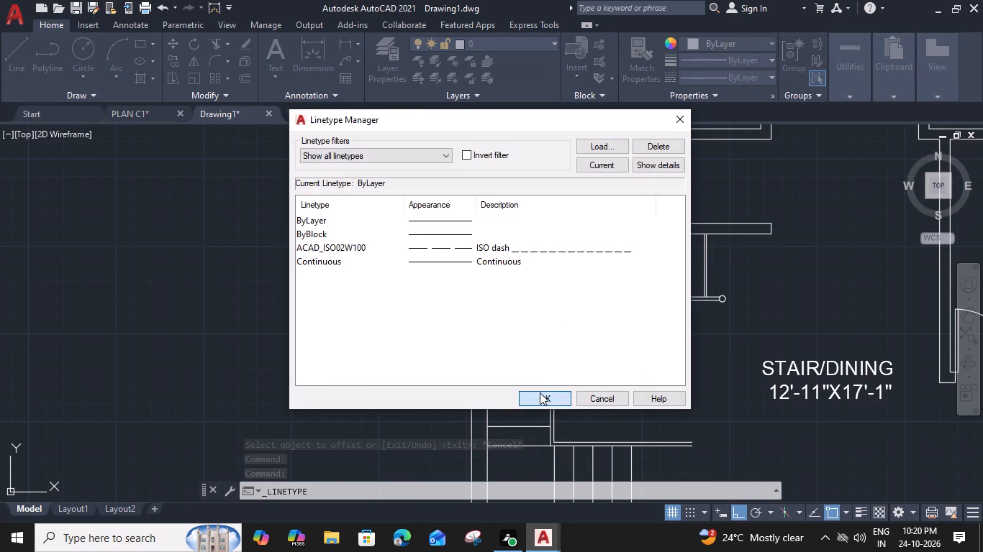
Change the linetype of the 1" offset line beside the upper flight's last tread to ACAD_ISO02W100.
scroll(738, 280, "up", 3)
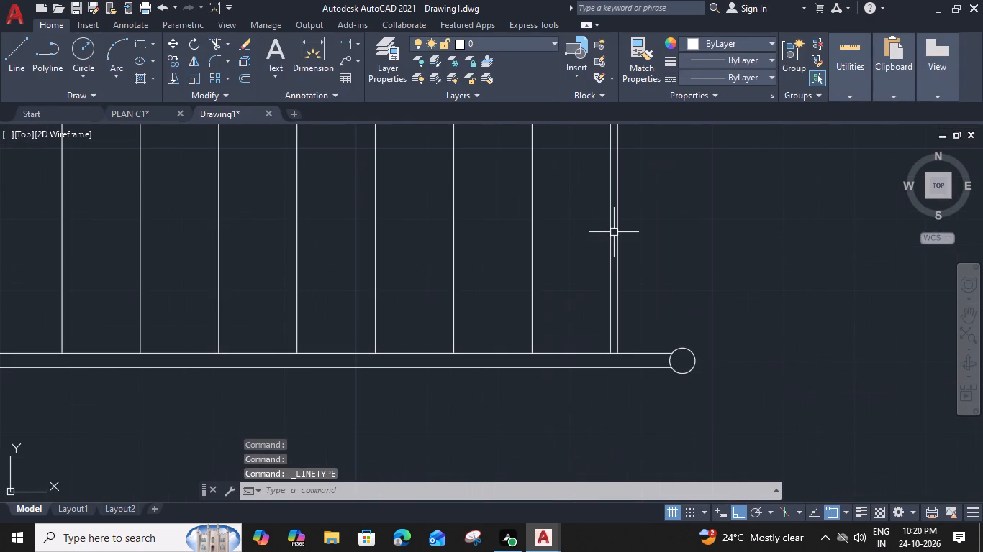
left_click(620, 234)
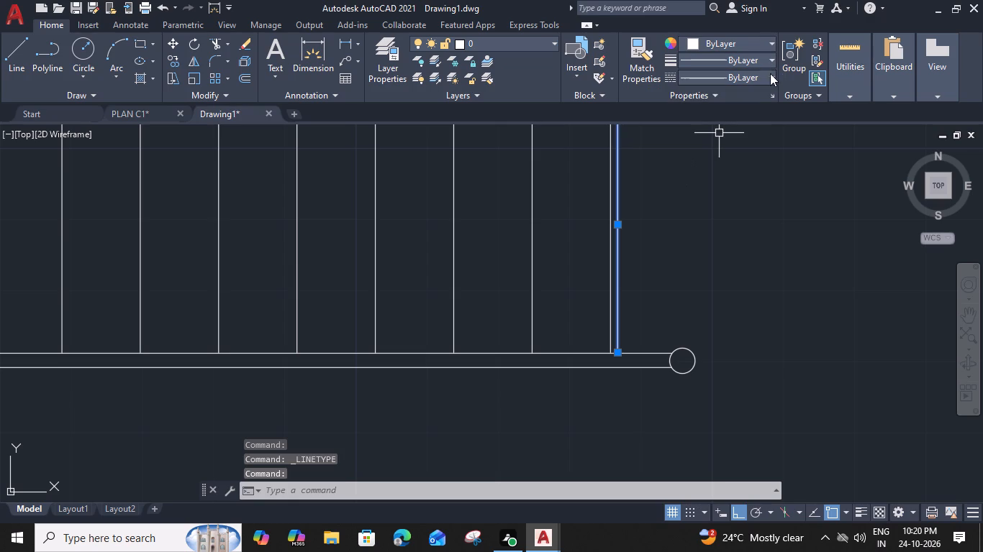
left_click(770, 75)
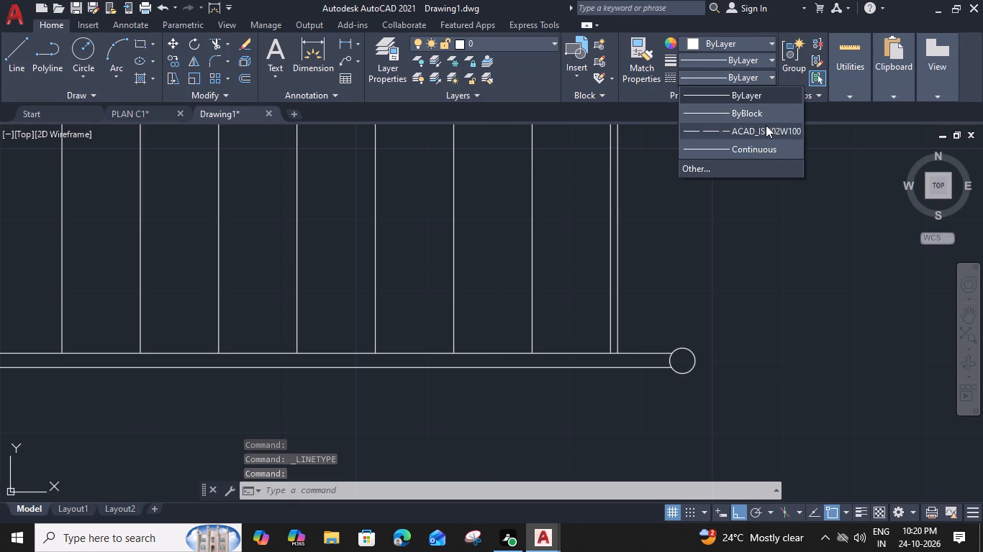
left_click(766, 126)
Offset the dashed nosing line by 11" from tread to tread along the upper flight, away from the small circle, for four copies.
type("O 11\"")
key("Return")
left_click(563, 393)
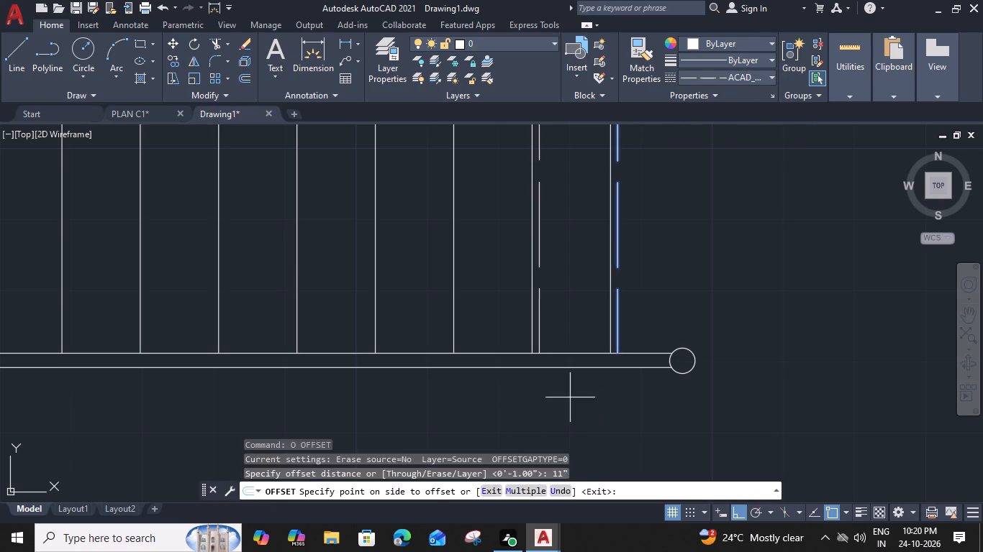
left_click(539, 295)
left_click(491, 302)
middle_click_drag(492, 302, 538, 310)
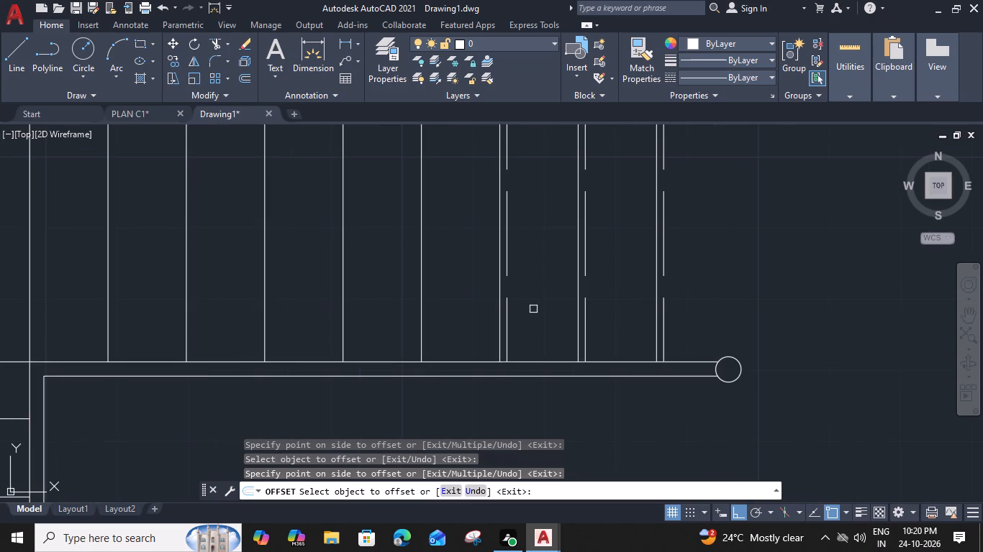
left_click(509, 314)
left_click(469, 314)
middle_click_drag(463, 313, 610, 318)
left_click(575, 316)
left_click(523, 318)
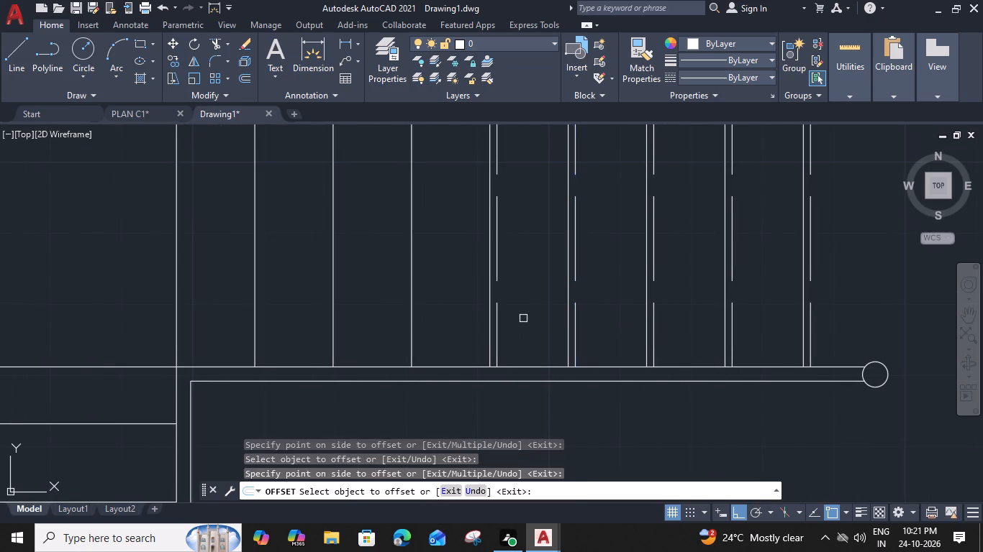
Continue the 11" dashed nosing offsets along the upper flight for four more copies, ending at the upper landing's edge.
middle_click_drag(524, 318, 637, 312)
left_click(612, 315)
left_click(539, 322)
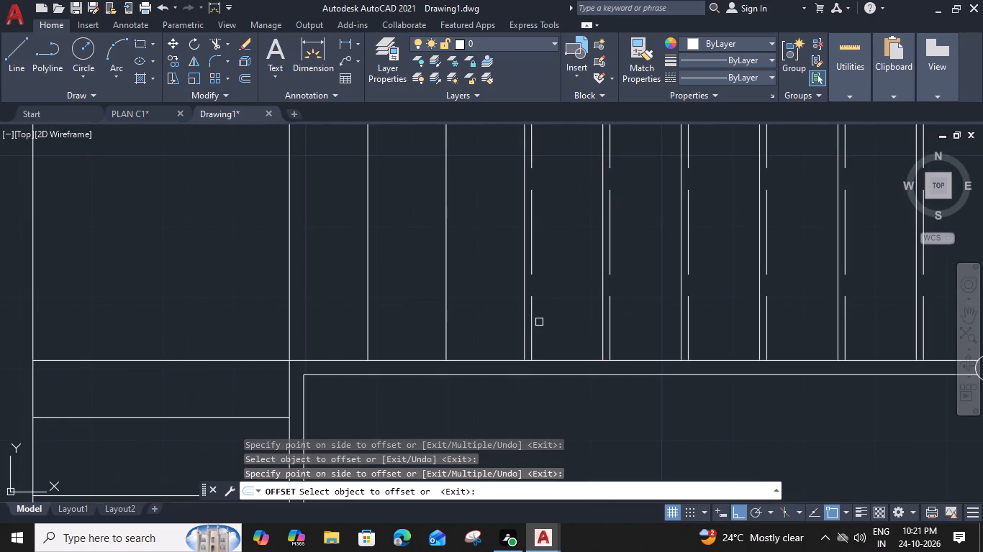
middle_click_drag(546, 321, 601, 319)
left_click(584, 317)
left_click(520, 317)
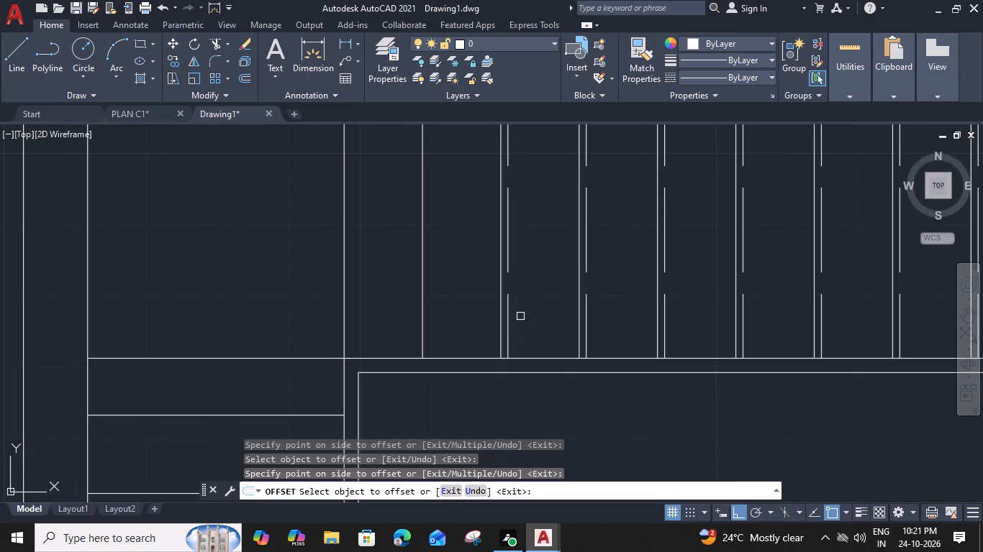
middle_click_drag(535, 316, 625, 310)
left_click(599, 305)
left_click(525, 310)
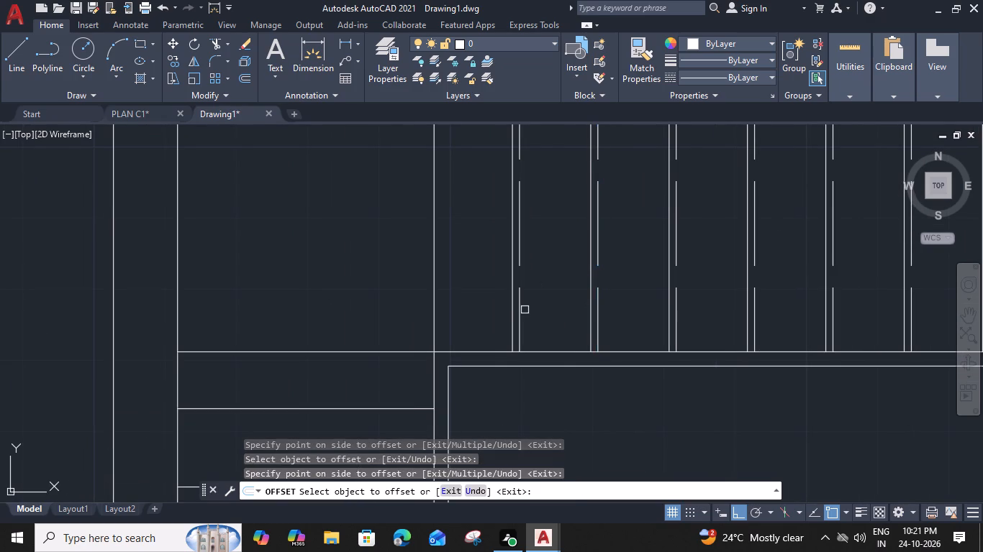
middle_click_drag(530, 311, 634, 309)
left_click(625, 309)
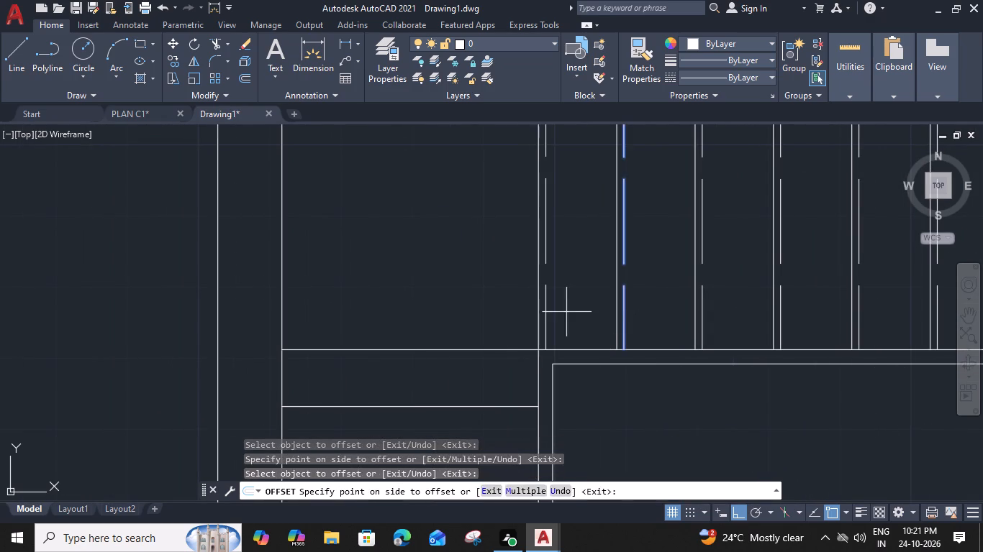
left_click(566, 312)
key("Escape")
Offset the line between the upper landing and the side flight by 1" into the landing.
middle_click_drag(497, 349, 659, 315)
left_click(659, 315)
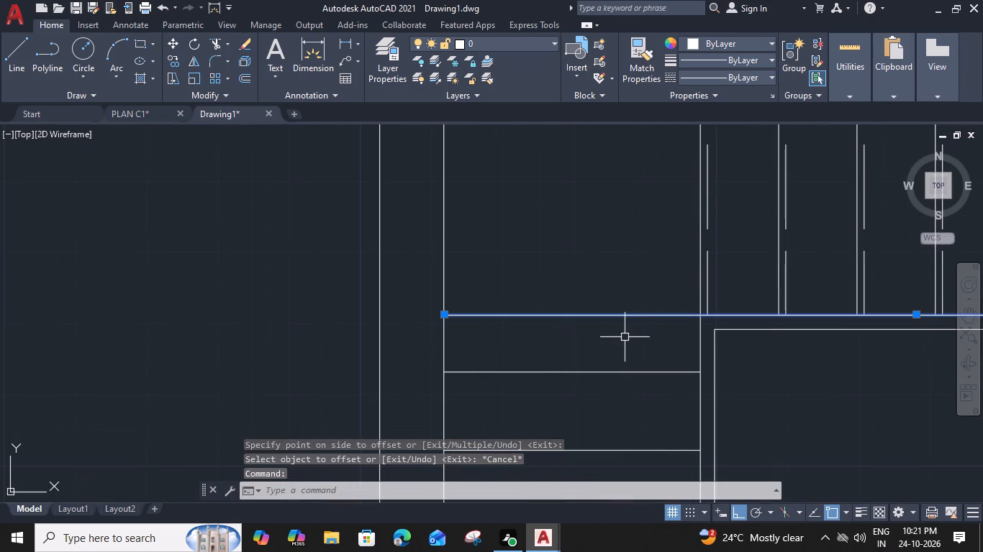
key("o")
key("space")
key("1")
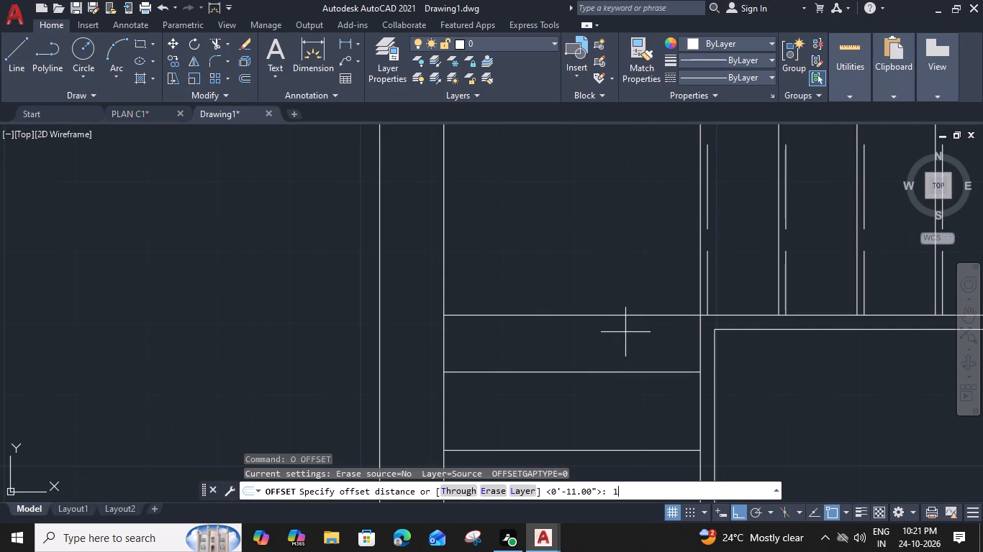
key("shift+quotedbl")
key("Return")
left_click(631, 267)
key("Escape")
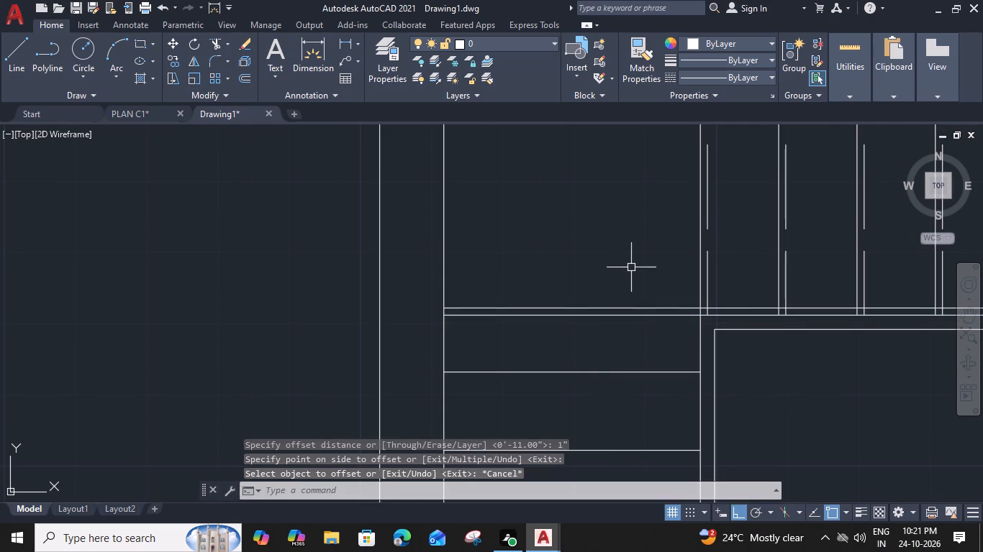
Trim the 1" offset line at the upper landing's edge and erase its leftover piece across the upper flight.
type("TR")
key("space")
scroll(738, 322, "up", 2)
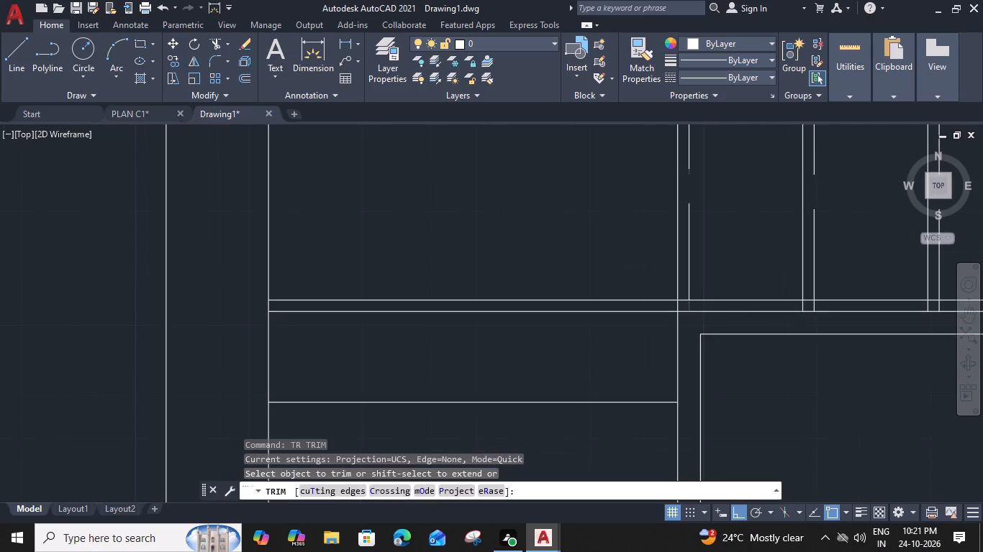
scroll(689, 305, "up", 1)
left_click(678, 293)
key("Escape")
left_click(708, 289)
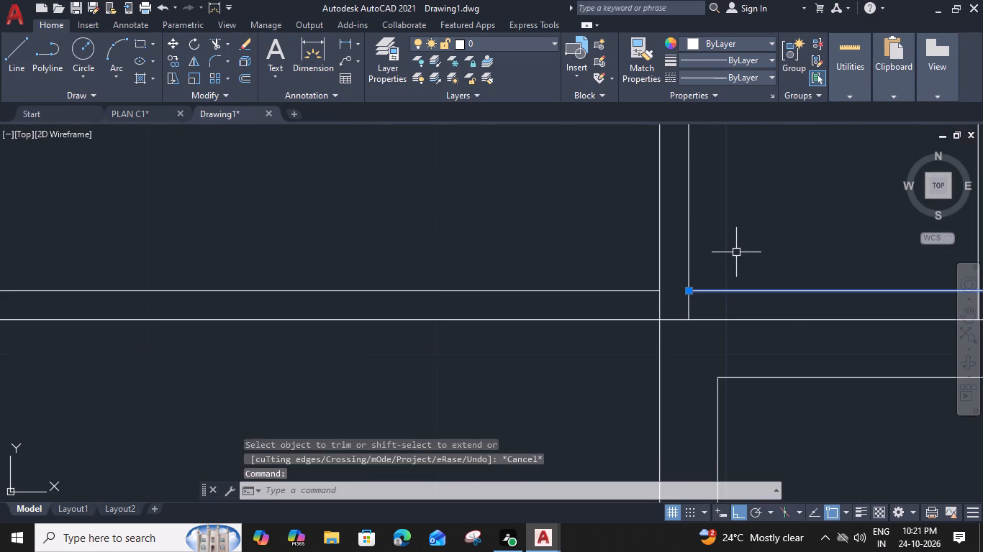
key("Delete")
Change the linetype of the trimmed offset line on the upper landing to ACAD_ISO02W100.
left_click(615, 287)
left_click(565, 308)
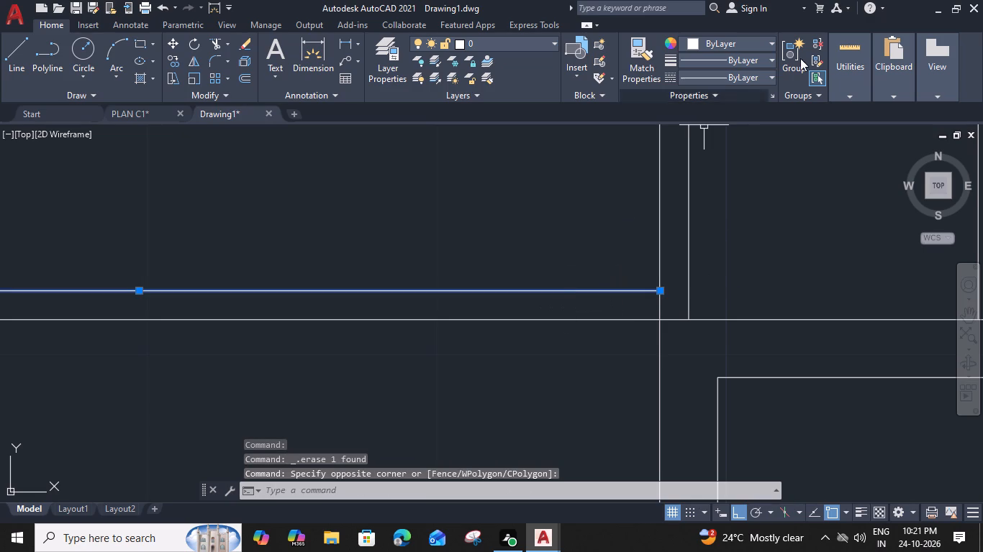
left_click(768, 77)
left_click(735, 134)
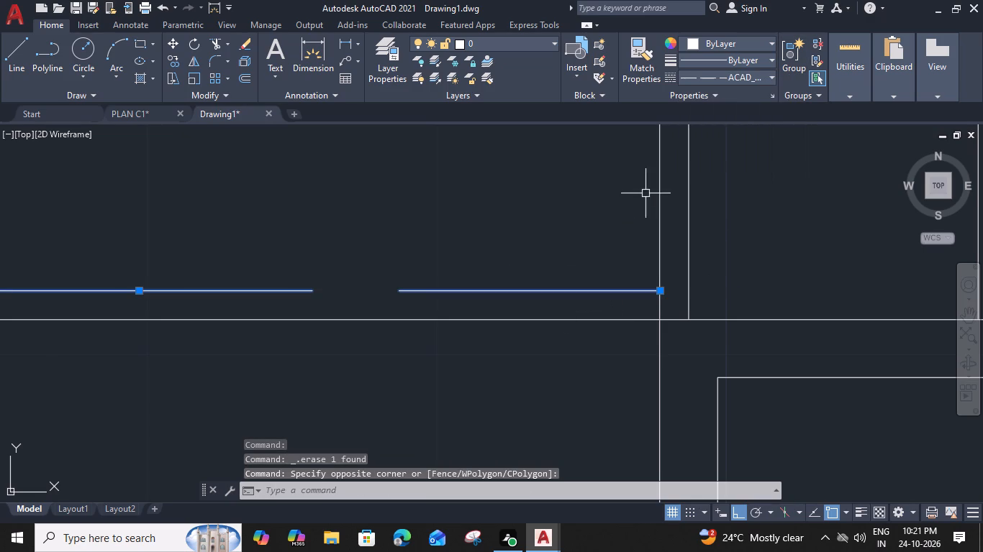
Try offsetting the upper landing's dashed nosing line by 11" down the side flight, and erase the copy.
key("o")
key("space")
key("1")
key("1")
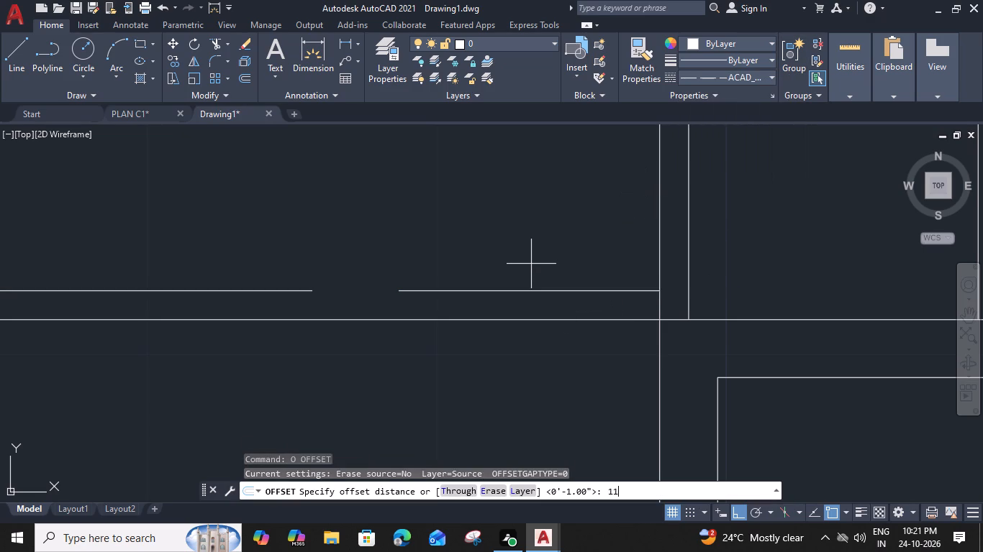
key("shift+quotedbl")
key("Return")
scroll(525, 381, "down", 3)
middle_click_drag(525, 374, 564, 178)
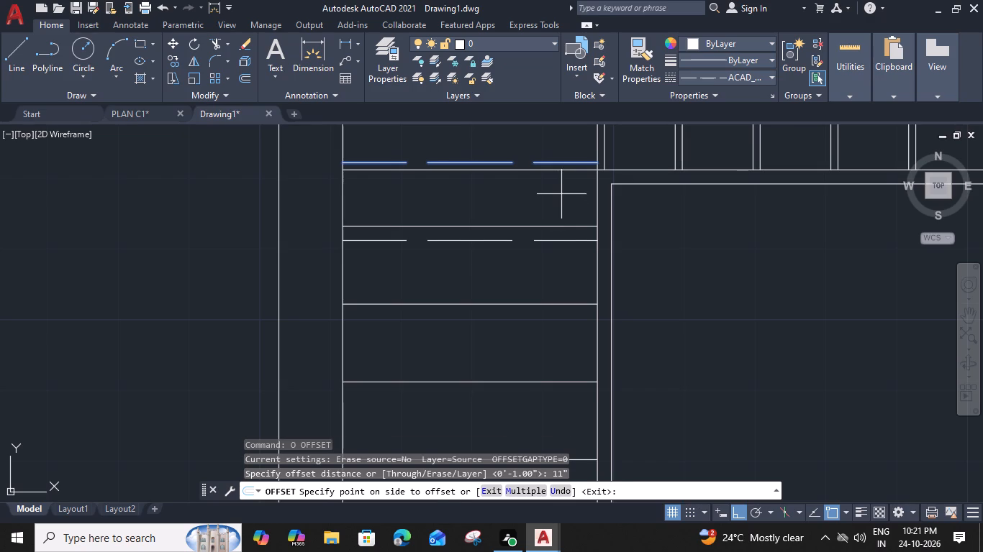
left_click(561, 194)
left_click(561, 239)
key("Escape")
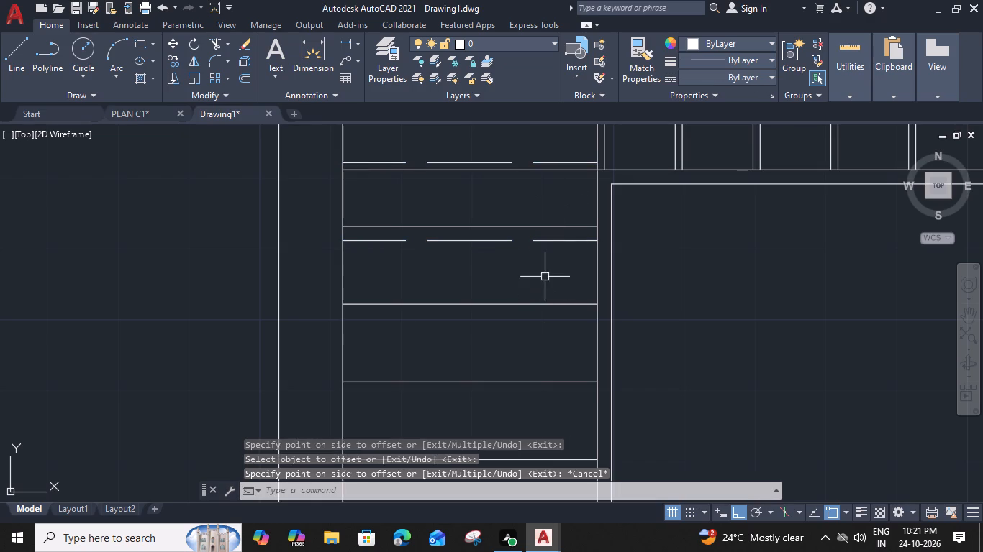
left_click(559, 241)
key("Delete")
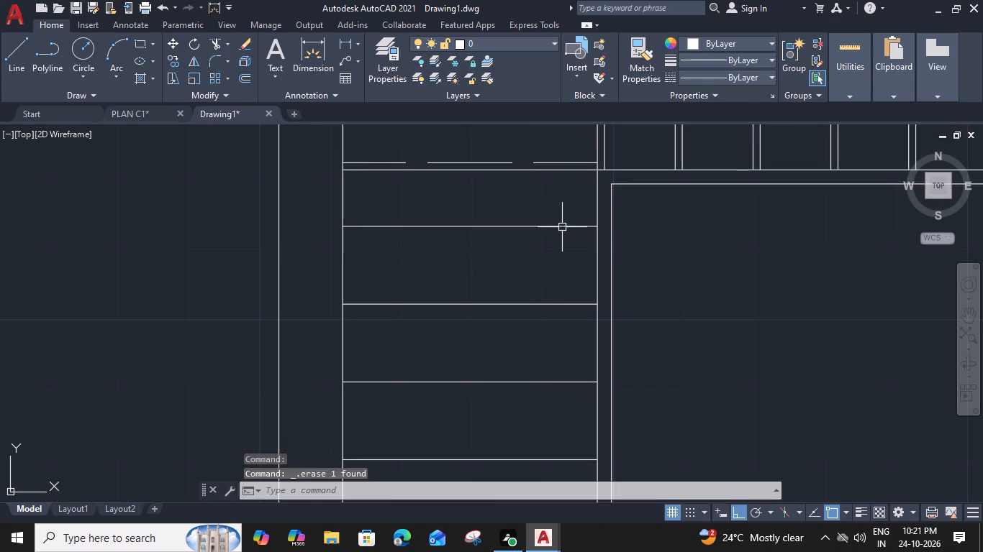
Offset the side flight's first tread line below the upper landing by 1" towards that landing.
left_click(562, 228)
type("O 1")
key("shift+quotedbl")
key("Return")
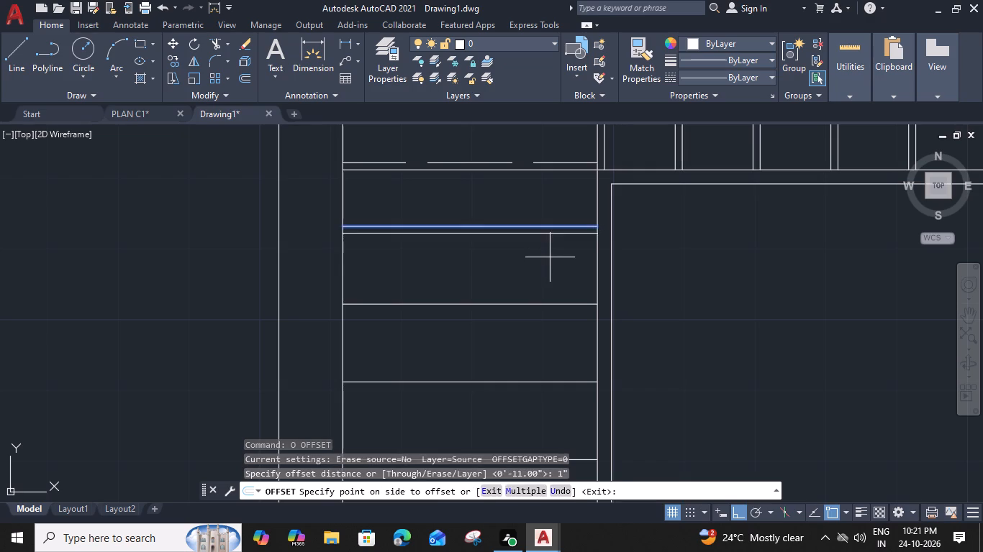
left_click(554, 191)
key("Escape")
Change the linetype of the 1" offset line above the side flight's first tread line to ACAD_ISO02W100.
left_click(555, 222)
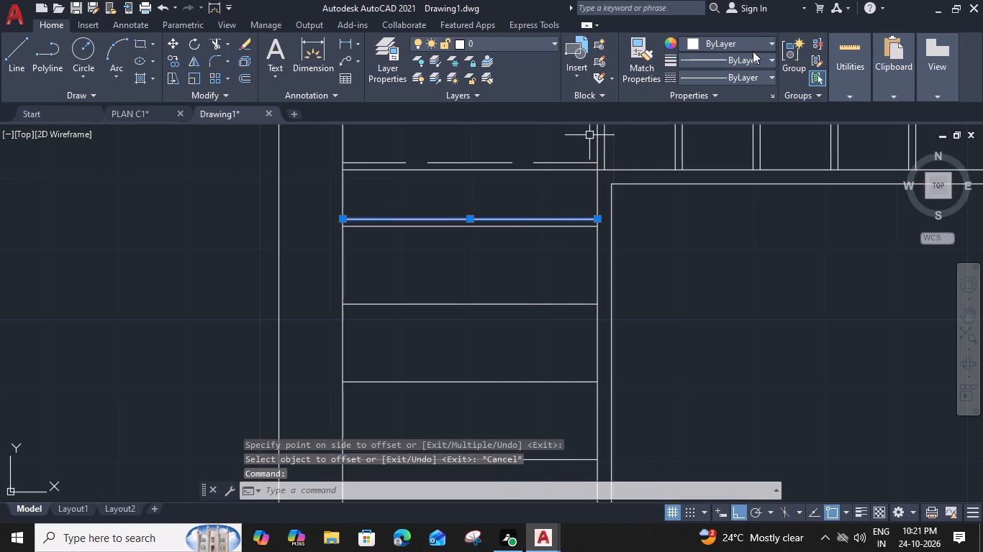
left_click(766, 80)
left_click(735, 132)
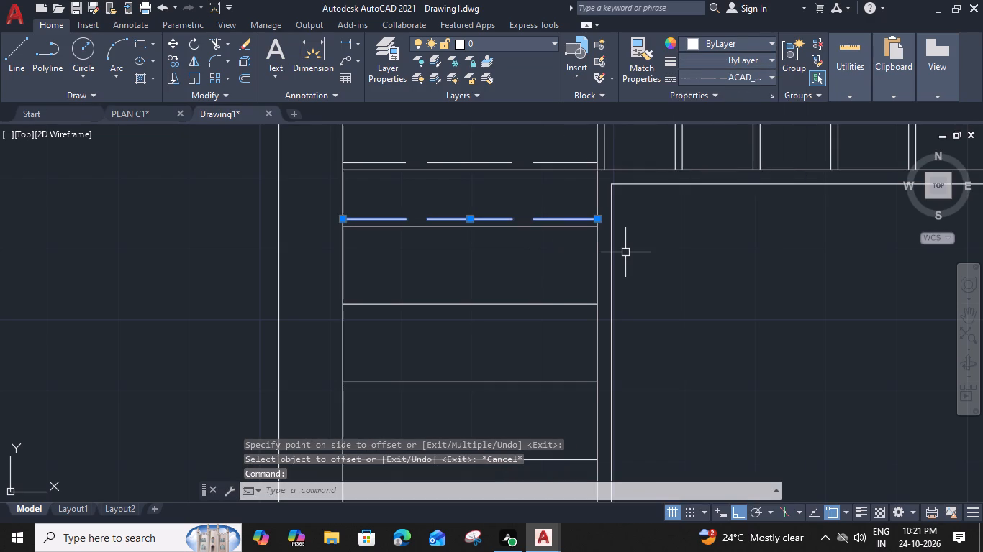
Offset the dashed nosing line by 11" from tread to tread down the side flight, for four copies.
key("o")
key("space")
type("1")
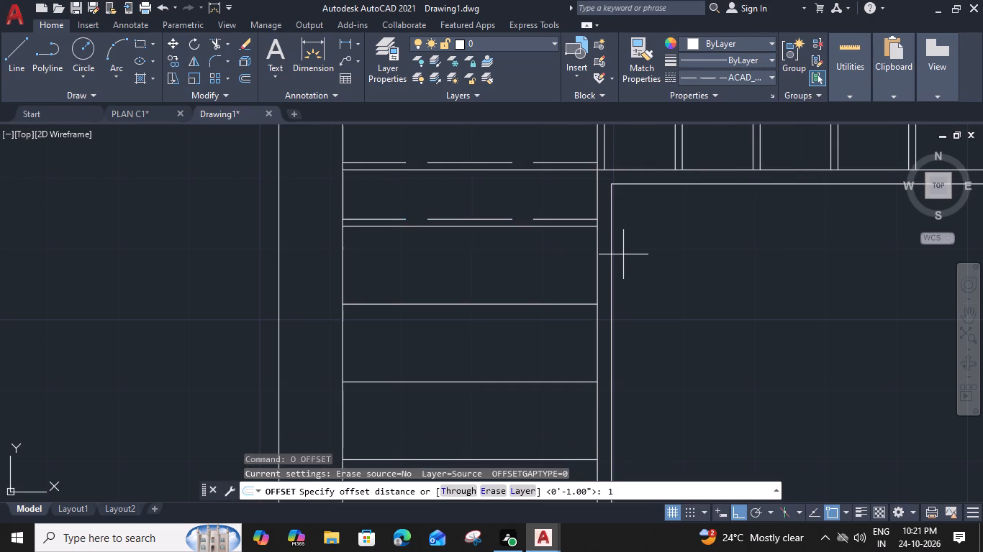
type("1\"")
key("Return")
left_click(615, 313)
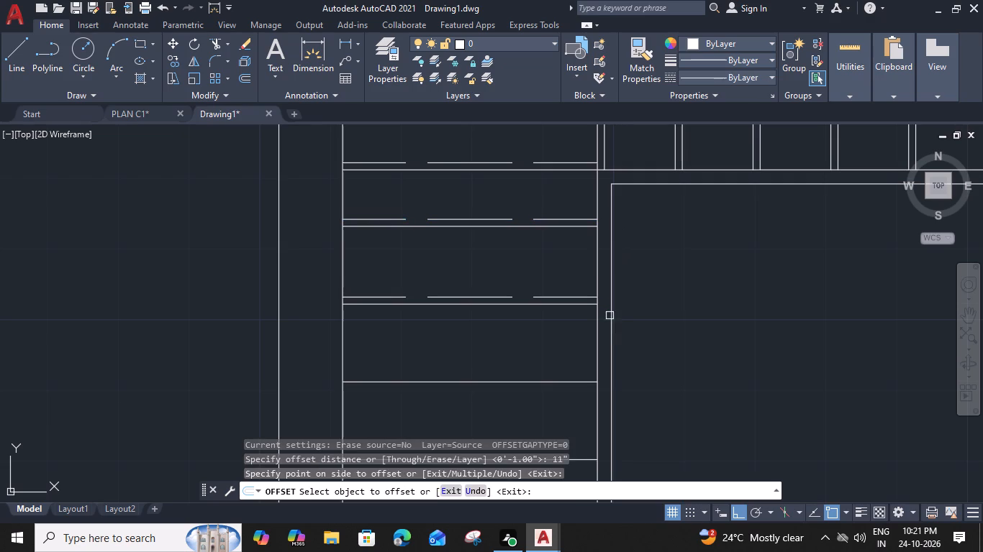
left_click(584, 296)
left_click(581, 340)
middle_click_drag(581, 328, 604, 174)
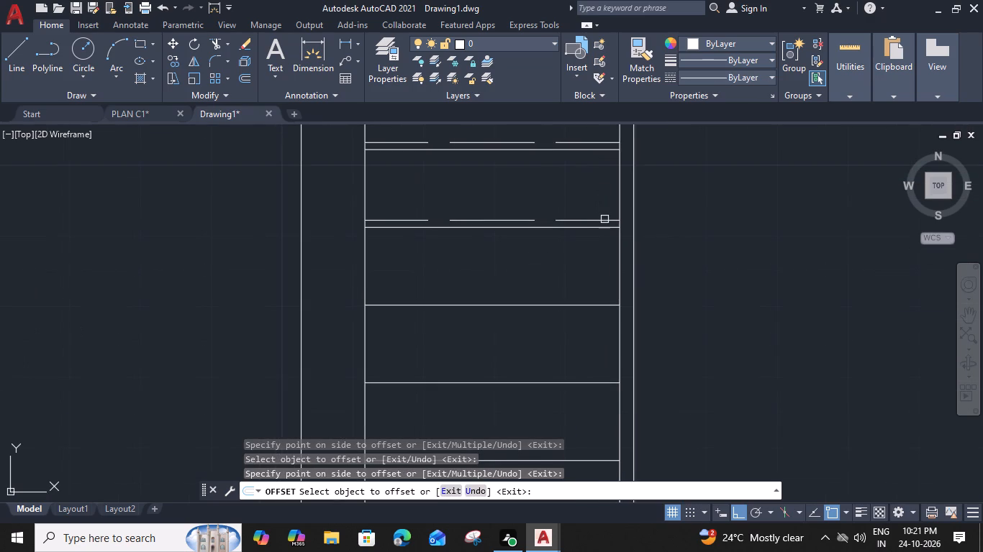
left_click(605, 219)
left_click(587, 272)
middle_click_drag(587, 275, 595, 218)
left_click(599, 241)
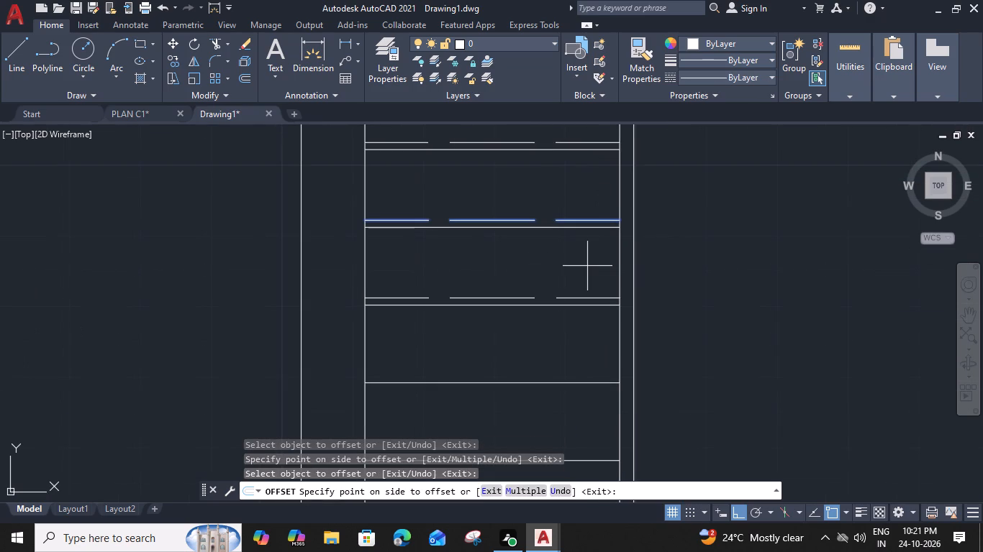
left_click(592, 301)
Continue the 11" dashed nosing offsets down the side flight for three more copies, ending at the lower landing.
middle_click_drag(598, 287, 605, 170)
left_click(612, 200)
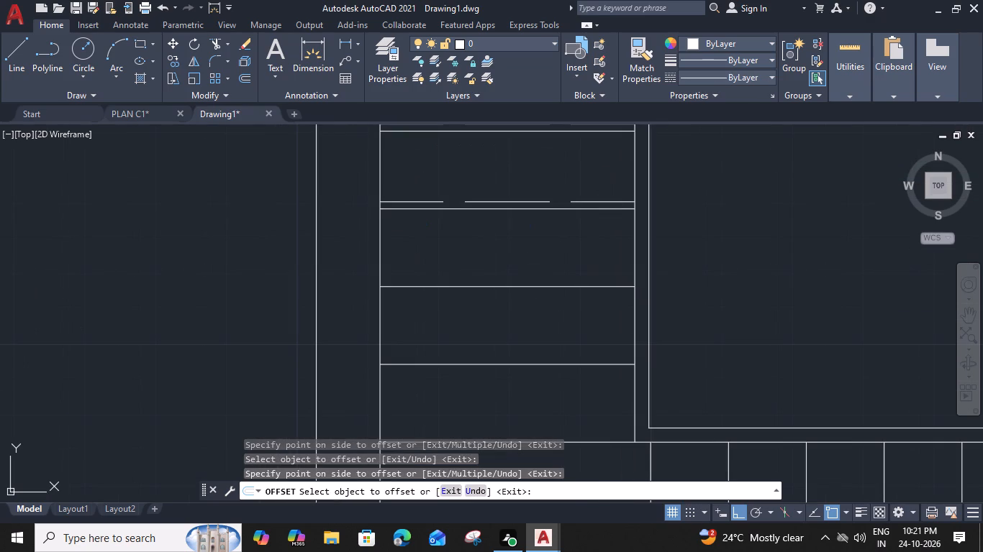
left_click(603, 263)
middle_click_drag(603, 273, 616, 155)
left_click(626, 159)
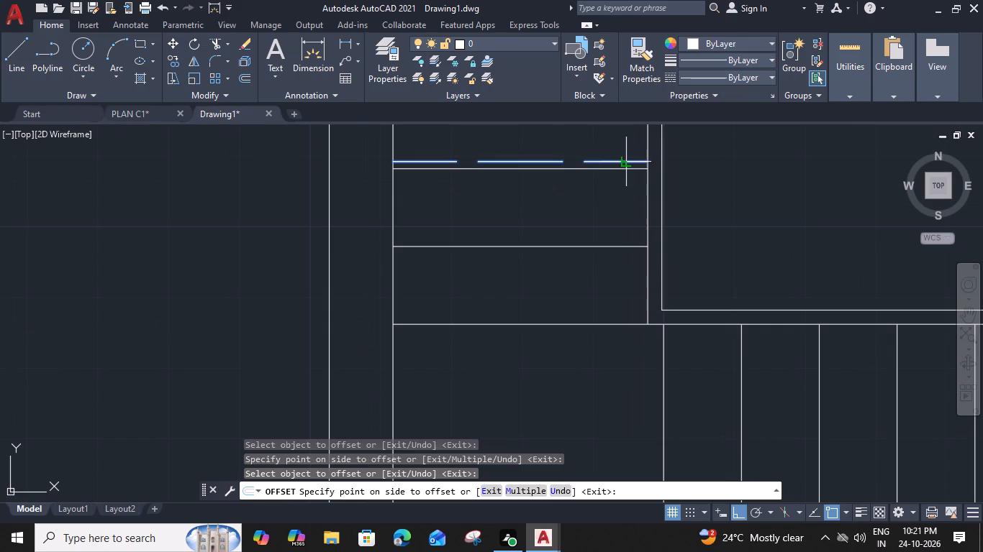
left_click(617, 239)
left_click(617, 239)
left_click(631, 239)
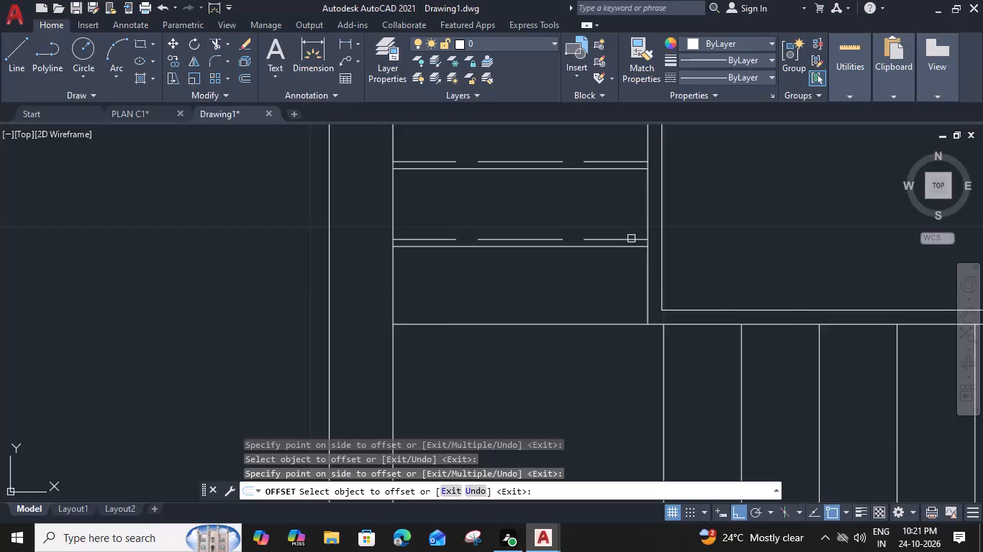
left_click(622, 278)
key("Escape")
Offset the lower flight's first tread line by 1" into the lower landing.
middle_click_drag(623, 344, 598, 215)
left_click(638, 274)
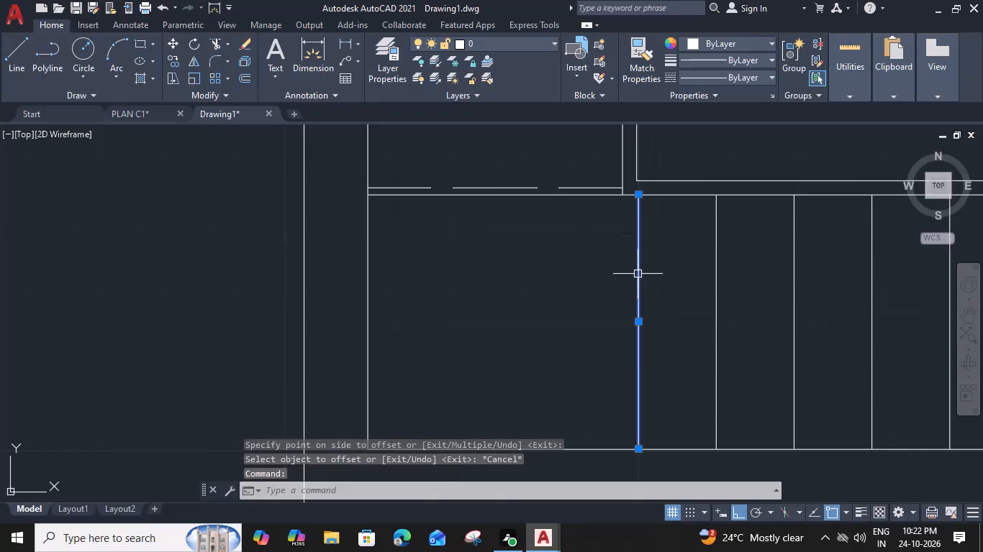
key("o")
key("space")
type("1")
key("shift+quotedbl")
key("Return")
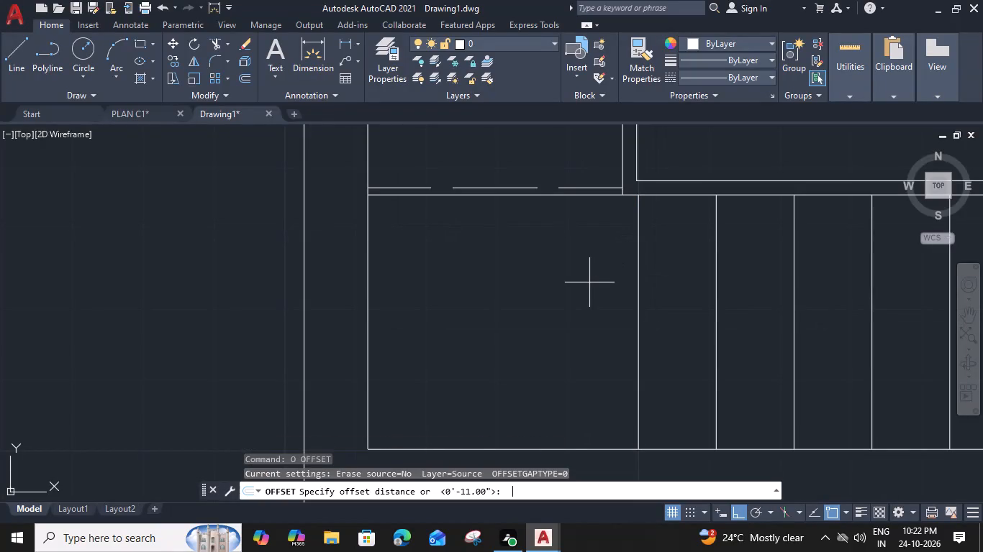
left_click(579, 280)
key("Escape")
Change the linetype of the 1" offset line on the lower landing to ACAD_ISO02W100.
left_click(629, 292)
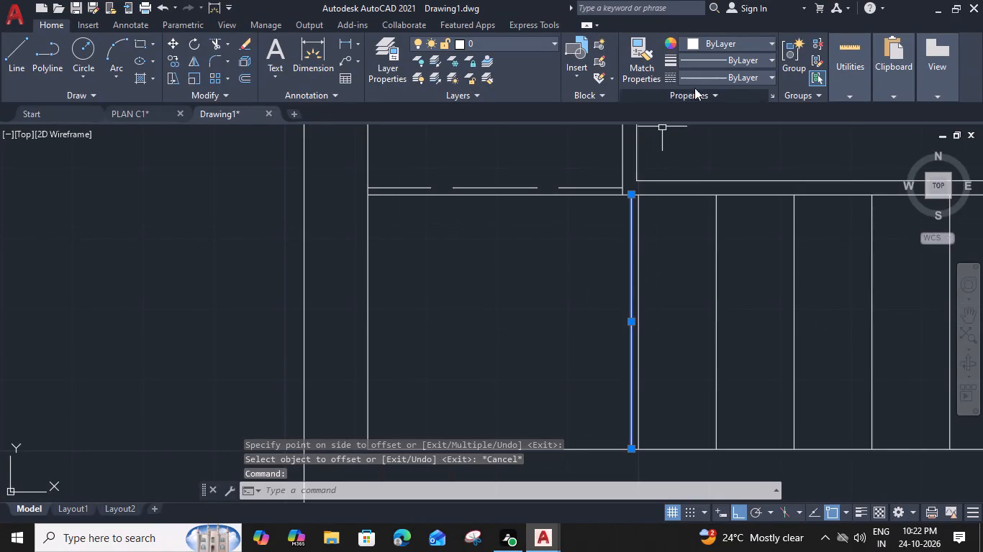
left_click(744, 73)
left_click(733, 129)
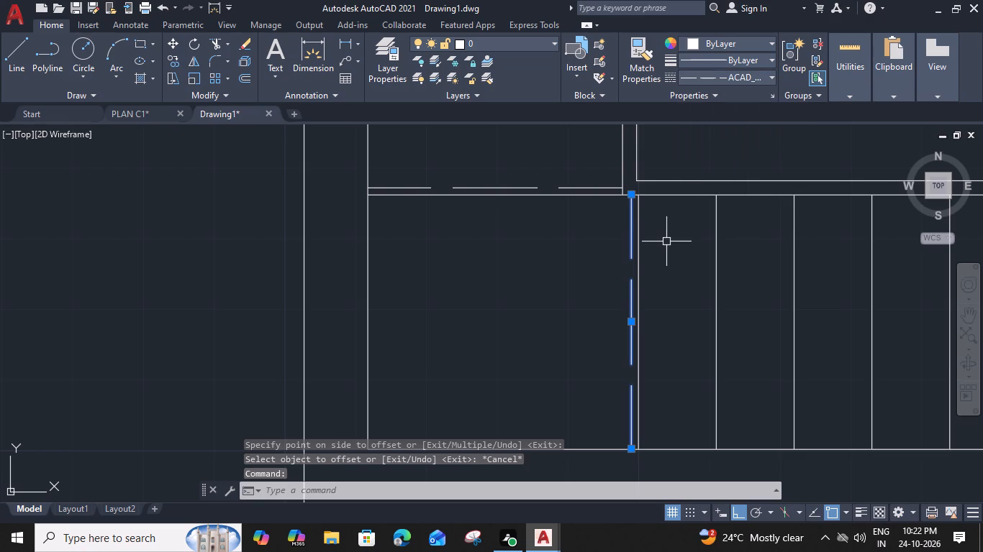
Offset the dashed nosing line on the lower landing by 11" from tread to tread along the lower flight, for four copies.
type("O")
key("space")
key("1")
key("1")
key("shift+quotedbl")
key("Return")
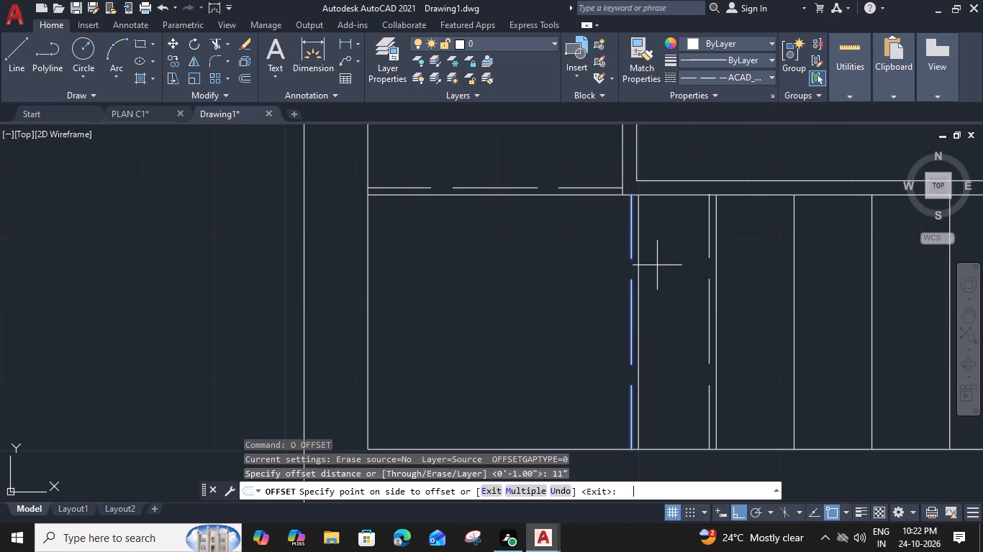
left_click(697, 278)
left_click(708, 287)
left_click(754, 292)
middle_click_drag(751, 286, 648, 269)
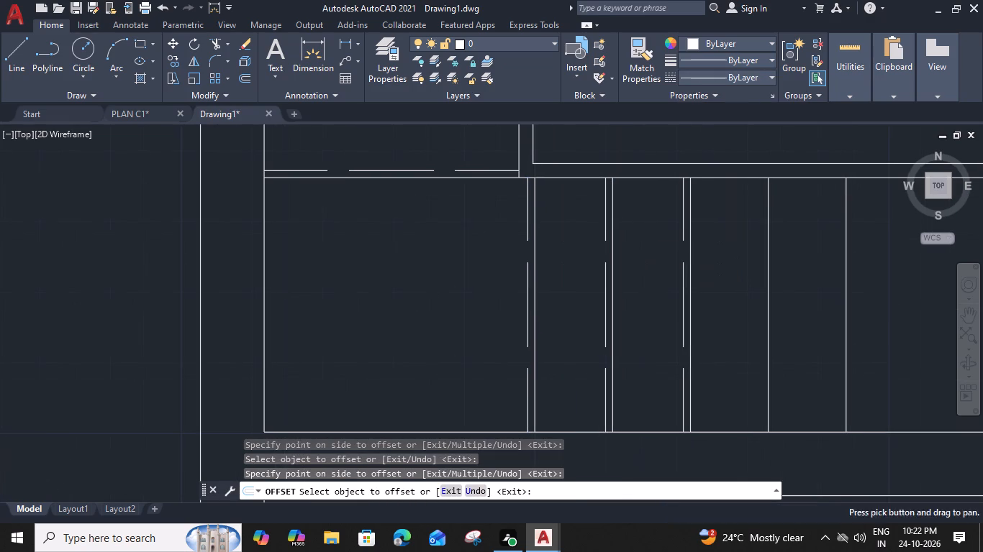
left_click(684, 280)
left_click(733, 280)
middle_click_drag(734, 280, 638, 259)
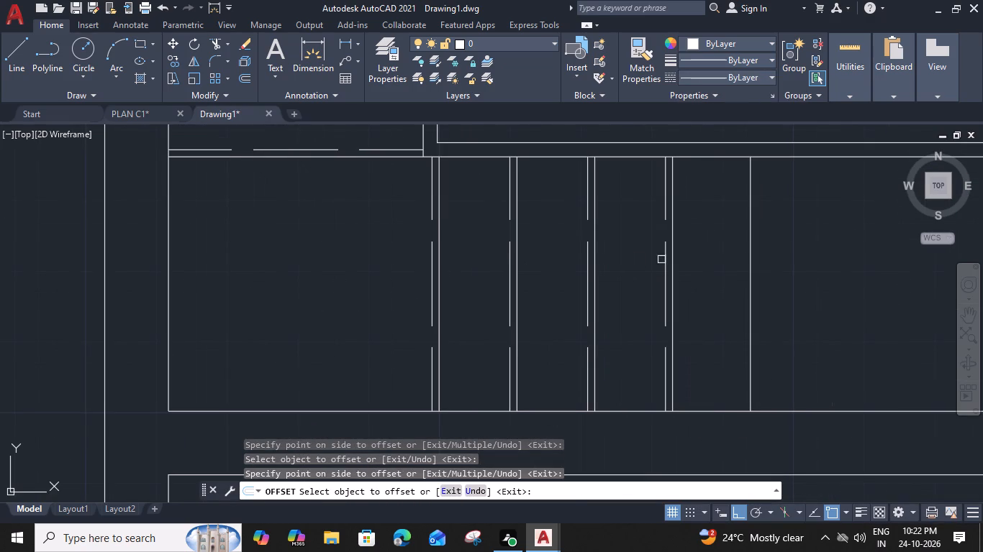
left_click(663, 260)
left_click(734, 264)
key("Escape")
Draw a circle with about a 1" radius between the lower flight's two railing lines, just past the last tread.
scroll(787, 250, "down", 1)
middle_click_drag(791, 245, 588, 261)
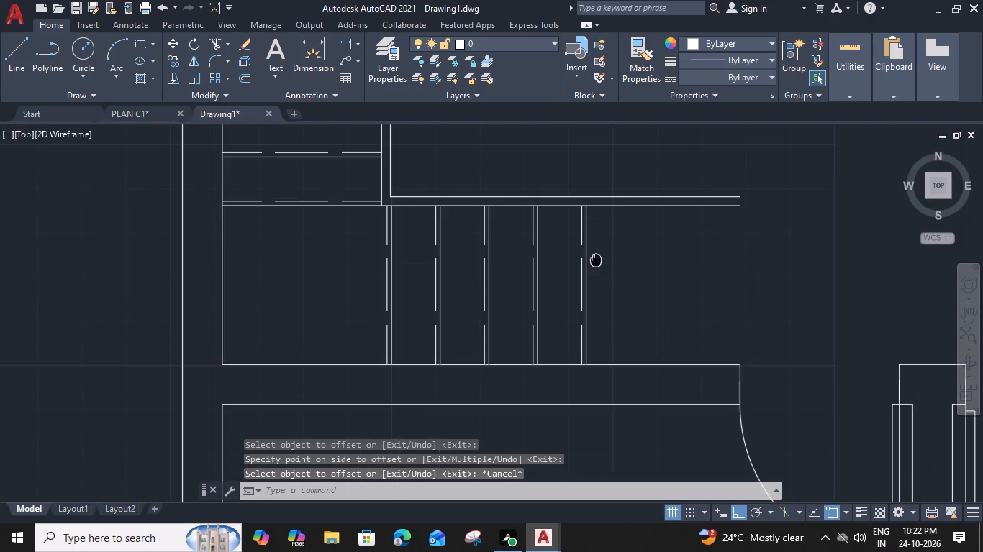
middle_click_drag(588, 261, 555, 267)
type("C")
key("space")
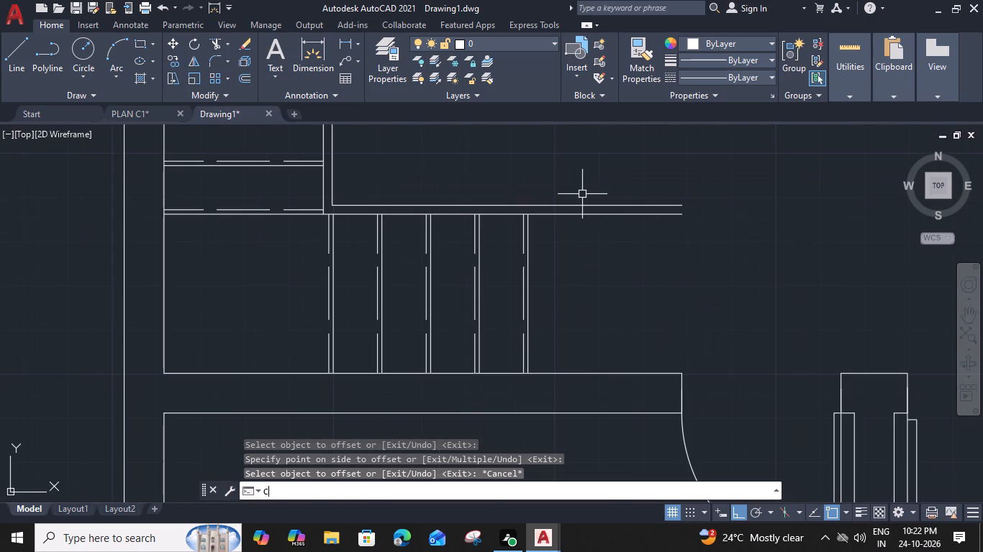
scroll(570, 213, "up", 2)
middle_click_drag(519, 203, 532, 234)
scroll(500, 233, "up", 1)
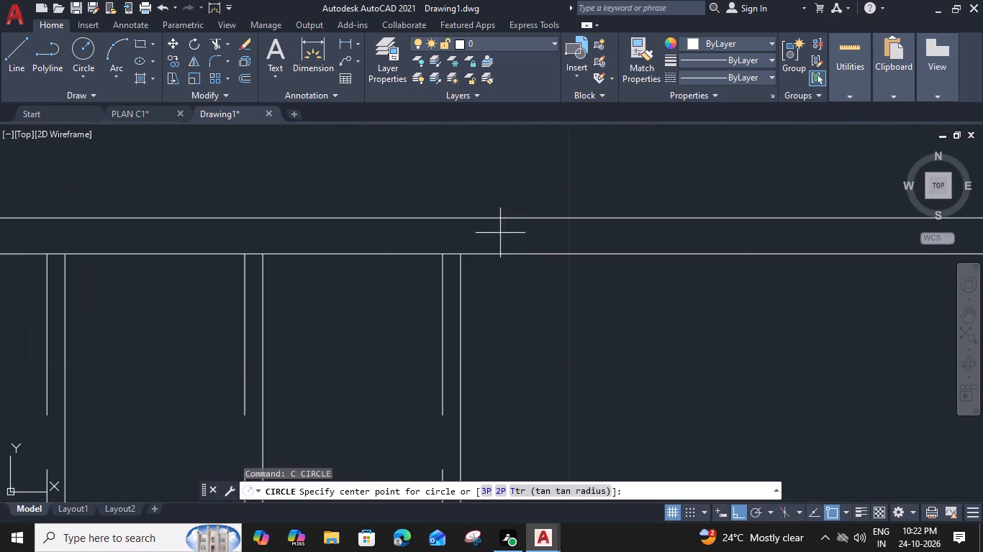
left_click(530, 236)
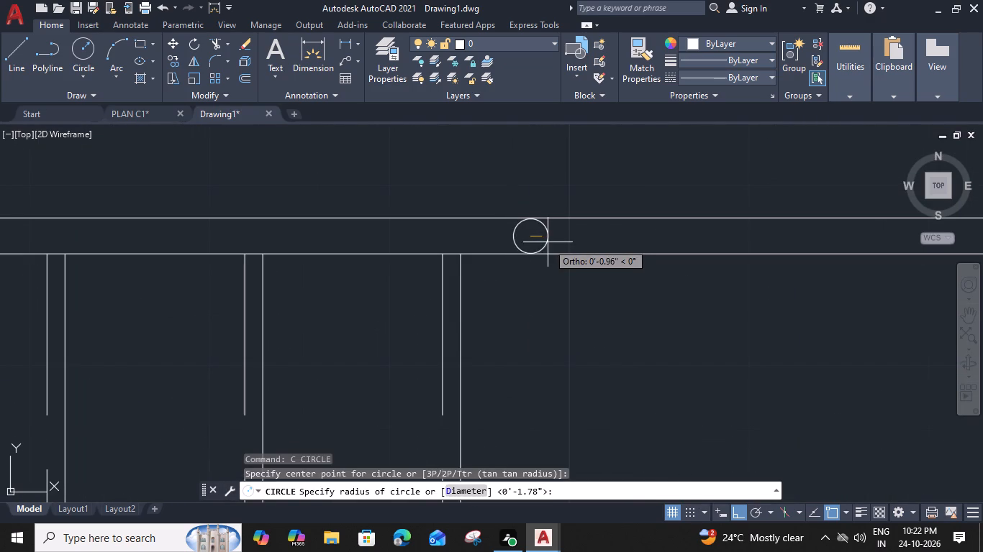
left_click(548, 235)
Trim the part of the lower flight's bottom railing line that extends beyond the circle.
type("TR")
key("space")
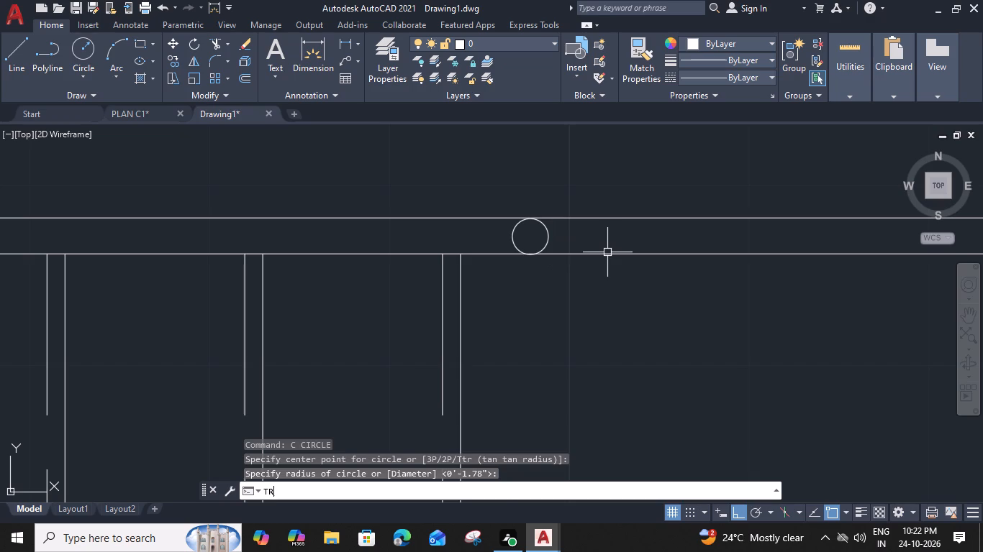
left_click(653, 187)
left_click(603, 310)
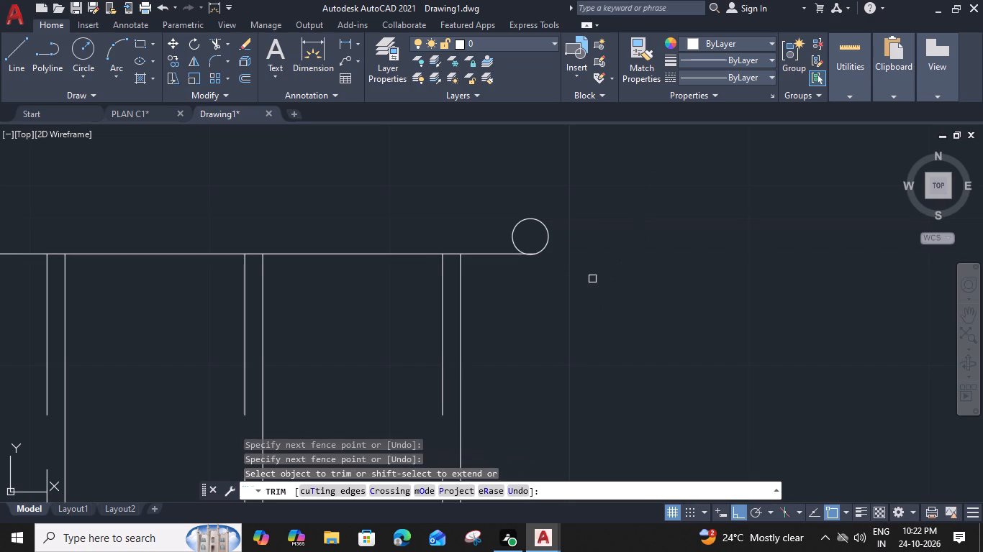
key("ctrl+z")
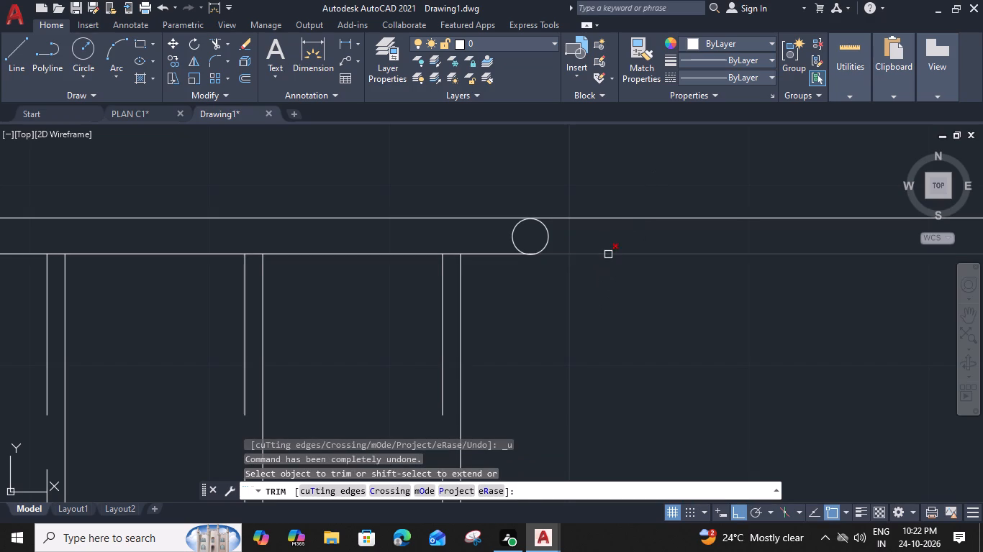
left_click(608, 254)
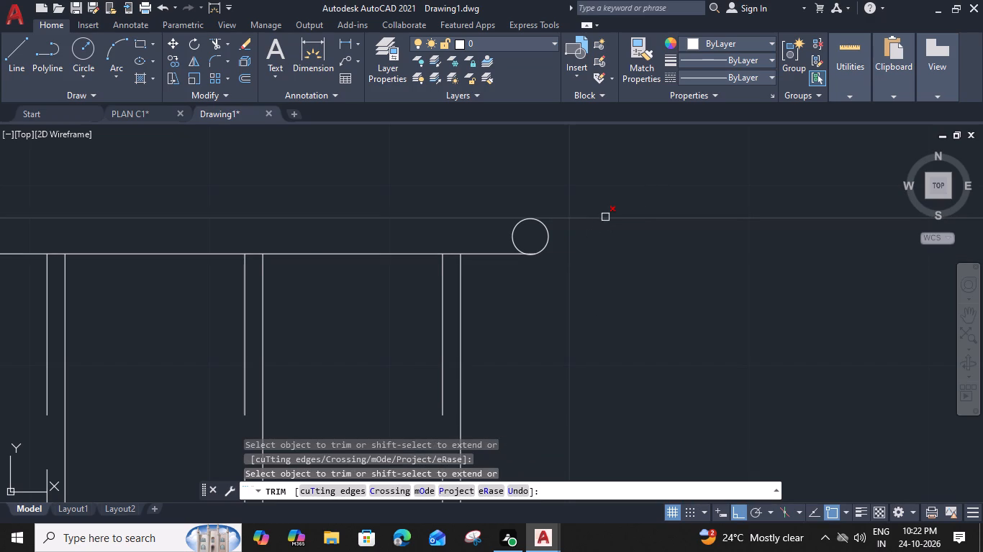
key("Escape")
Stretch the circle's top quadrant up to the lower flight's upper railing line.
scroll(538, 217, "up", 2)
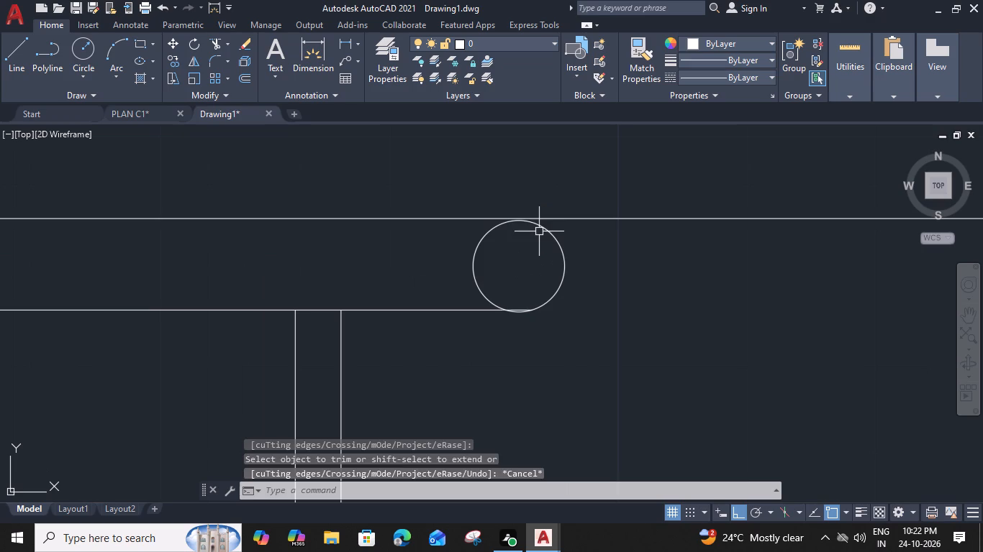
left_click(541, 227)
left_click(520, 218)
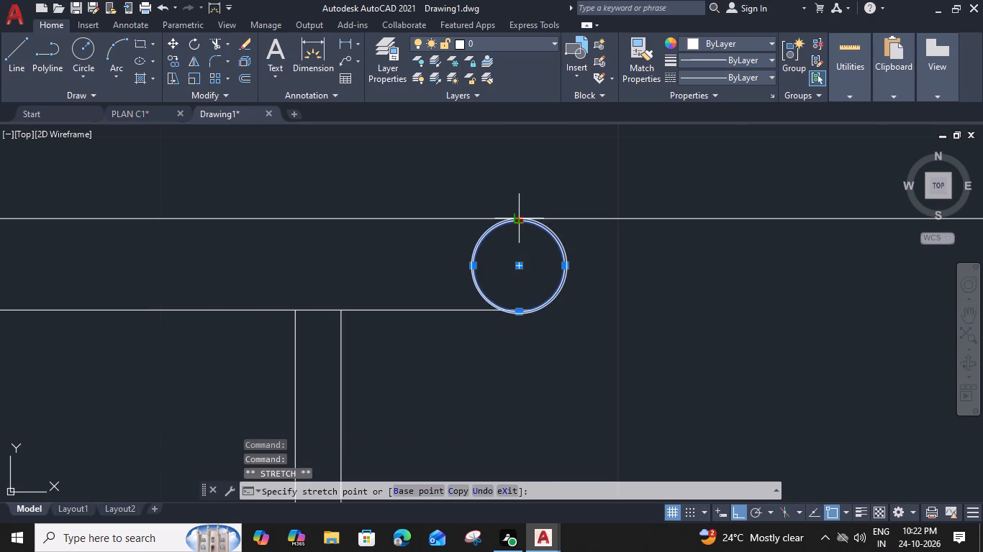
left_click(520, 215)
Trim the upper railing line beyond the circle and the short stub of the bottom railing line inside it.
type("TR")
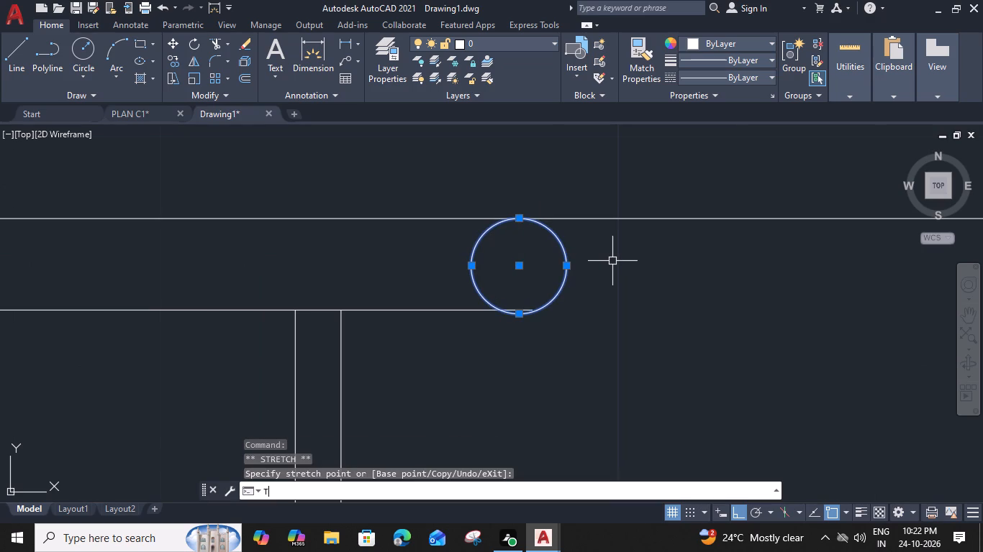
key("space")
left_click(636, 218)
key("Escape")
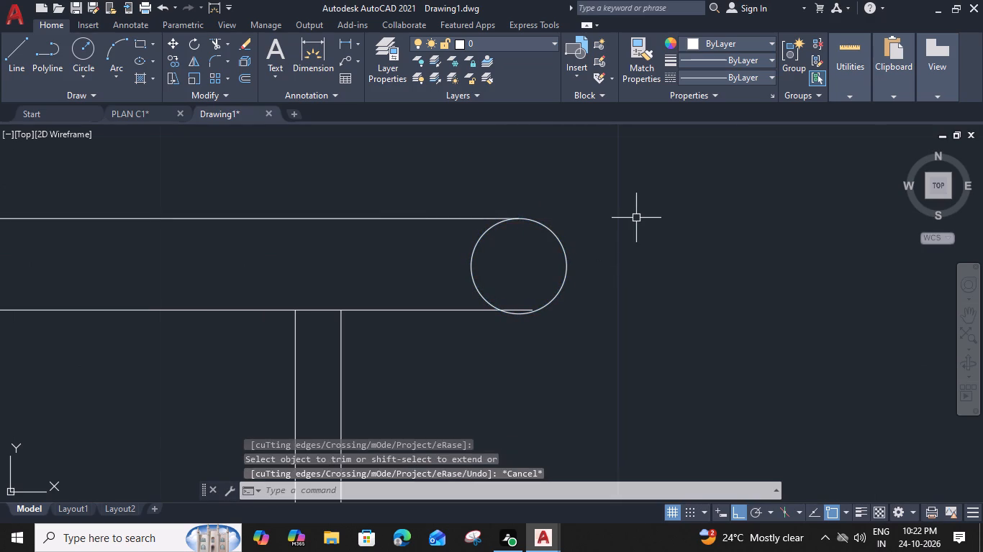
key("Escape")
scroll(636, 218, "down", 4)
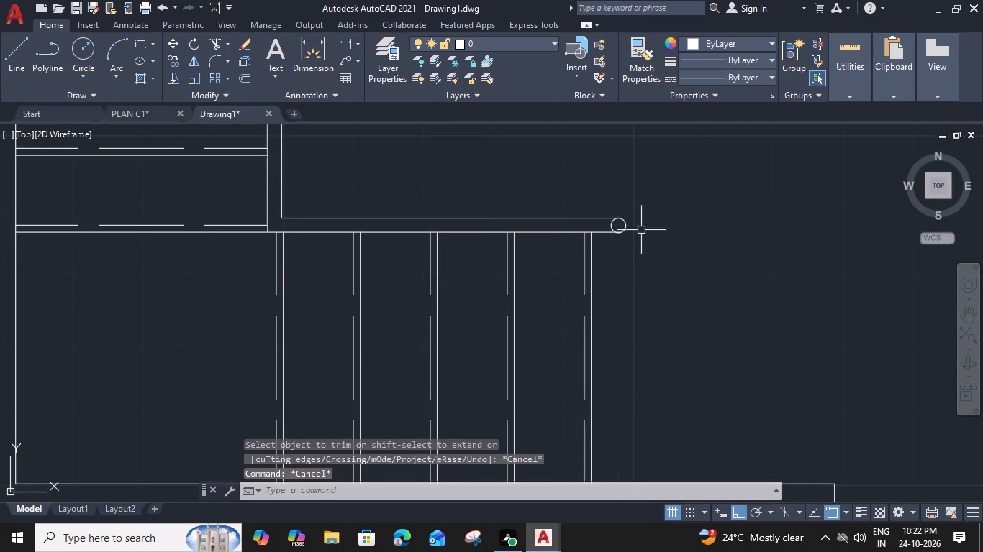
scroll(635, 238, "up", 4)
key("t")
key("r")
key("space")
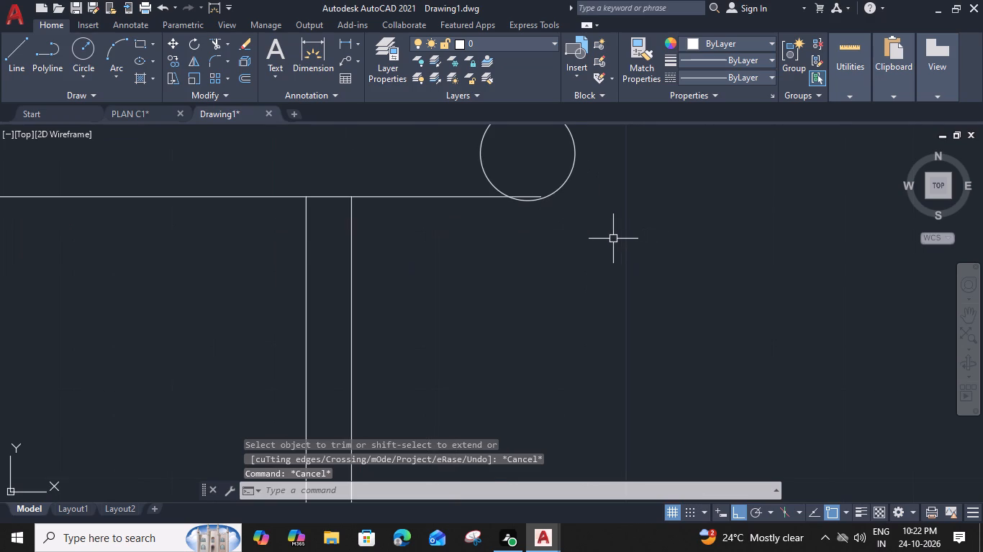
left_click(534, 194)
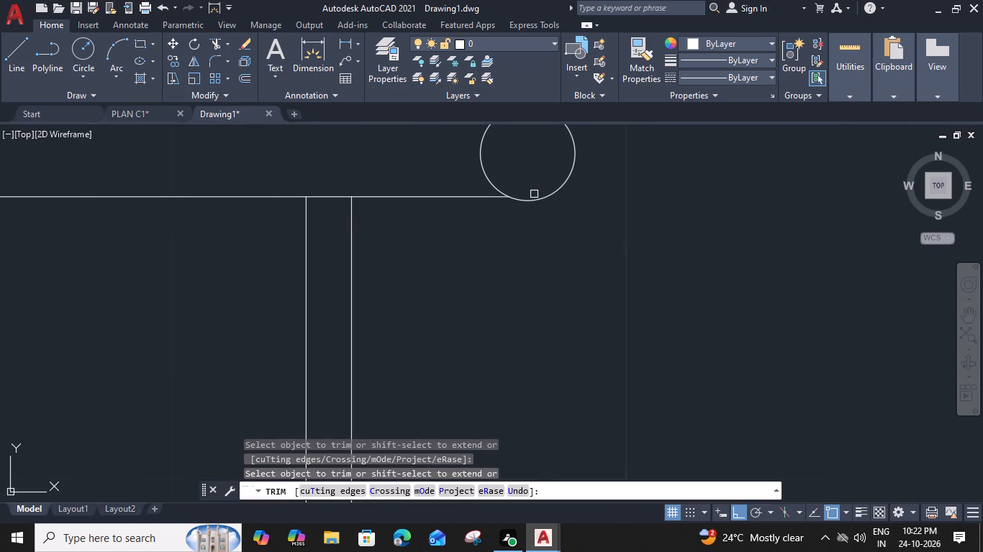
key("Escape")
Draw a horizontal direction line from the midpoint of the upper flight's first nosing line, running inward across just over three treads.
scroll(534, 190, "down", 3)
scroll(515, 259, "down", 2)
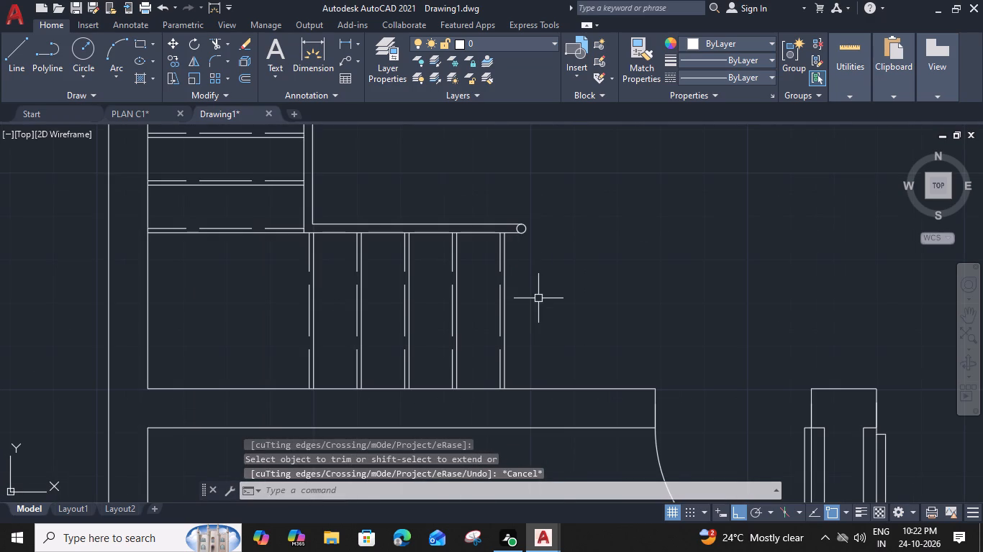
scroll(538, 298, "down", 1)
middle_click_drag(542, 305, 571, 384)
scroll(588, 268, "down", 1)
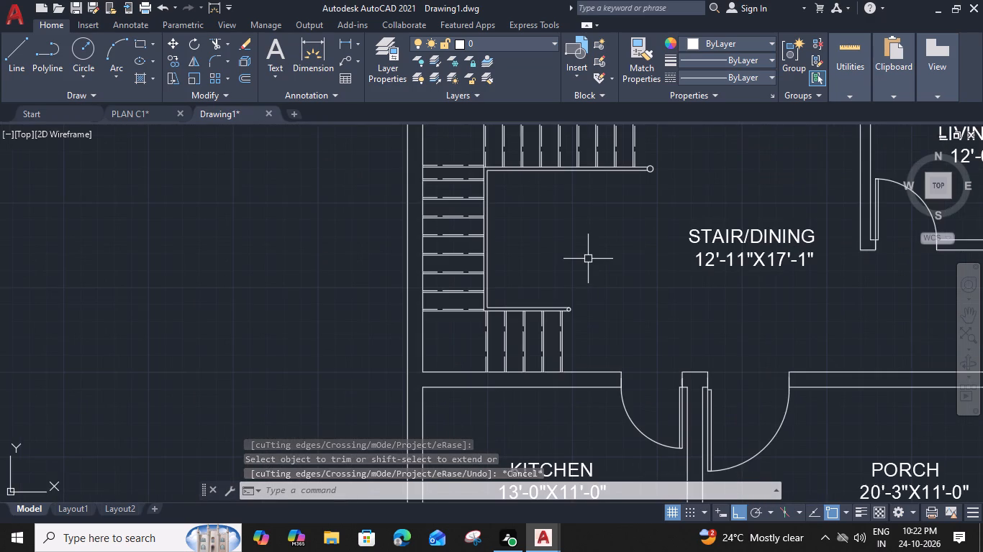
middle_click_drag(593, 238, 539, 372)
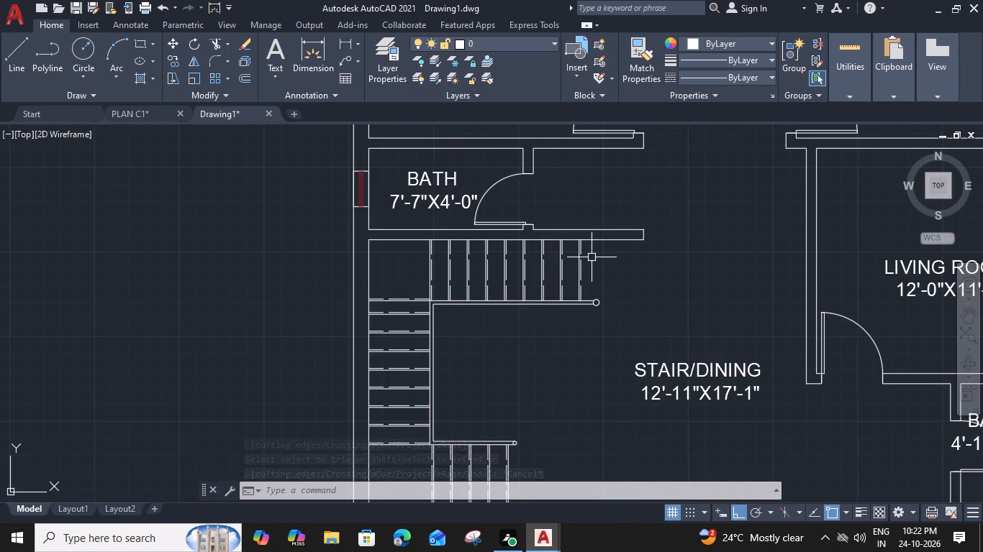
type("L")
key("space")
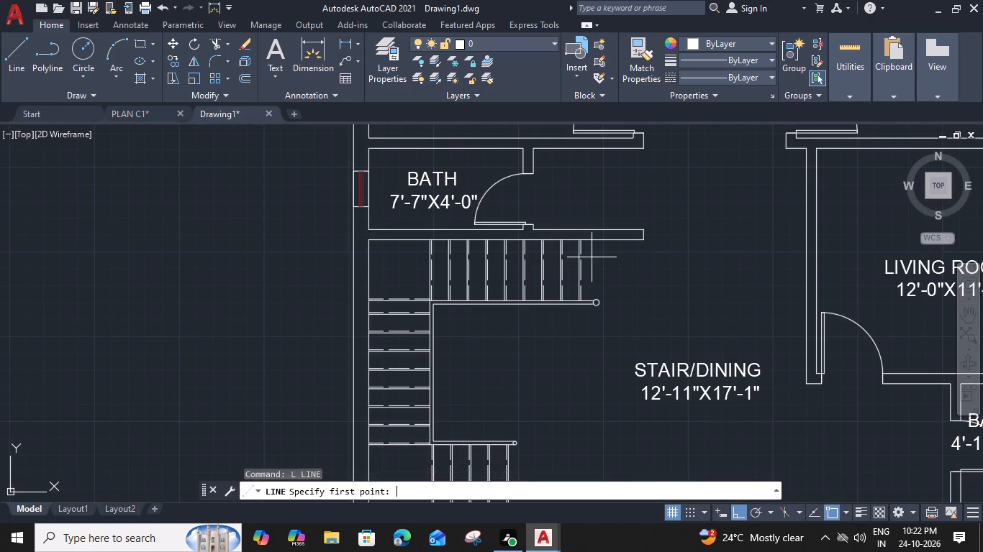
scroll(588, 270, "up", 2)
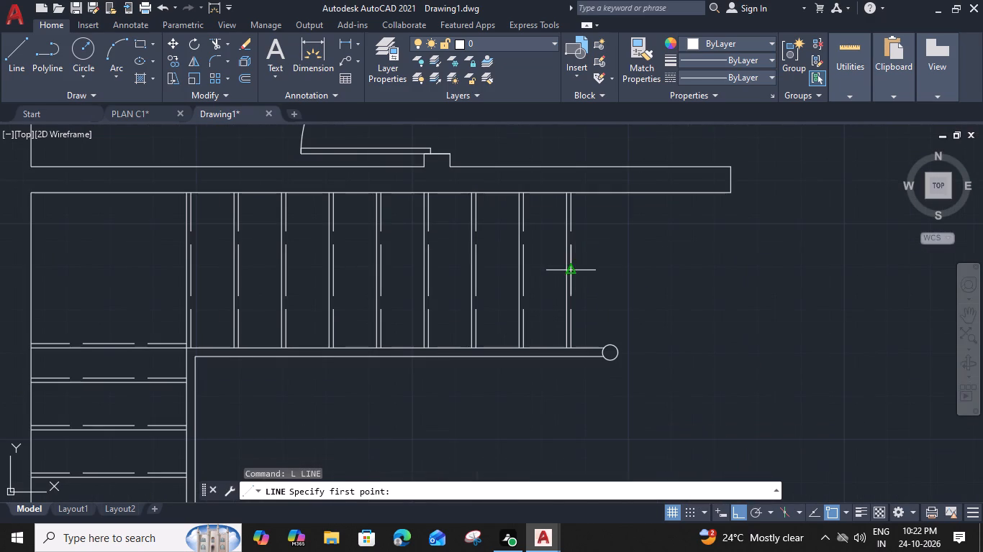
left_click(567, 267)
left_click(409, 269)
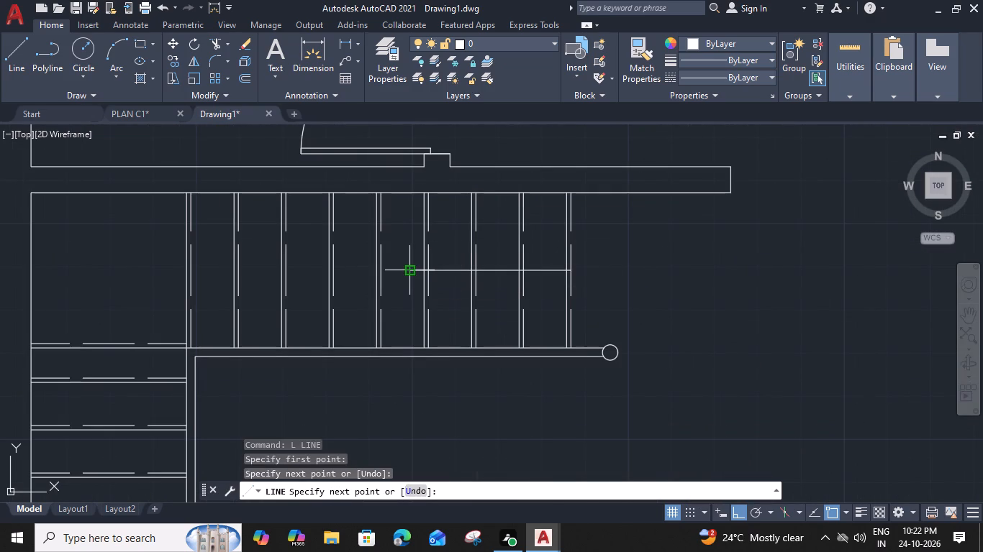
key("Escape")
Draw a 3-sided polygon inscribed in a circle at the direction line's inner end, pointing up the flight as an arrowhead.
key("p")
type("OL")
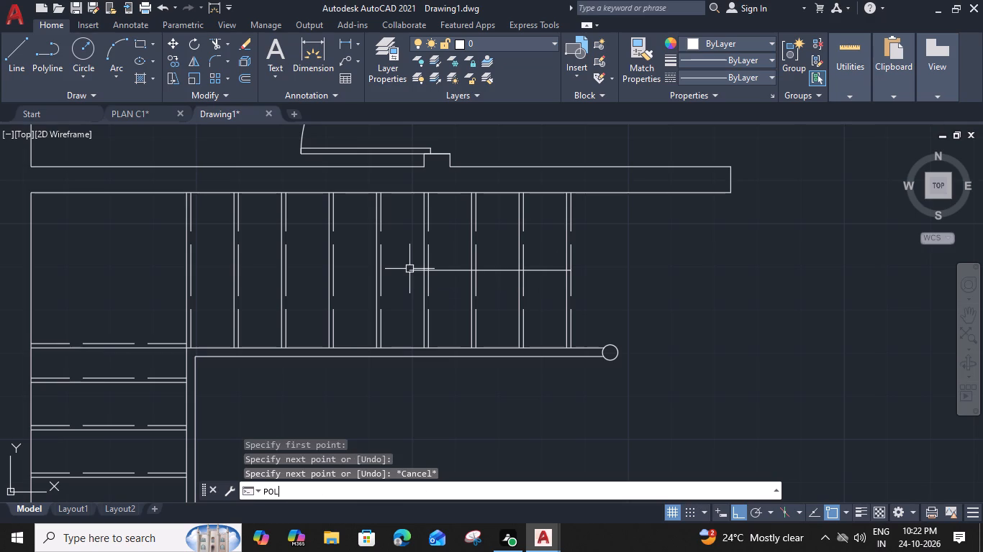
key("space")
middle_click_drag(409, 269, 525, 274)
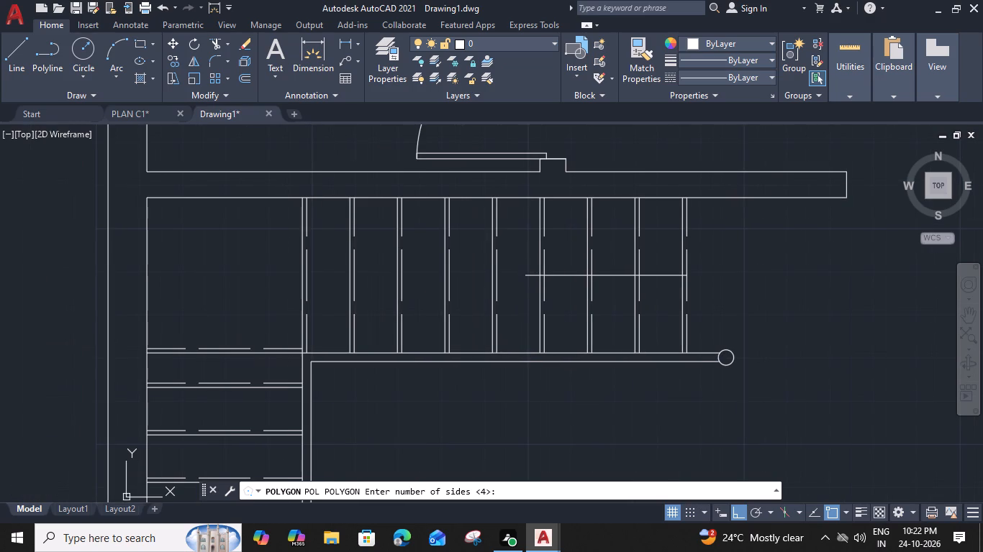
type("3")
key("space")
scroll(522, 273, "up", 2)
left_click(527, 280)
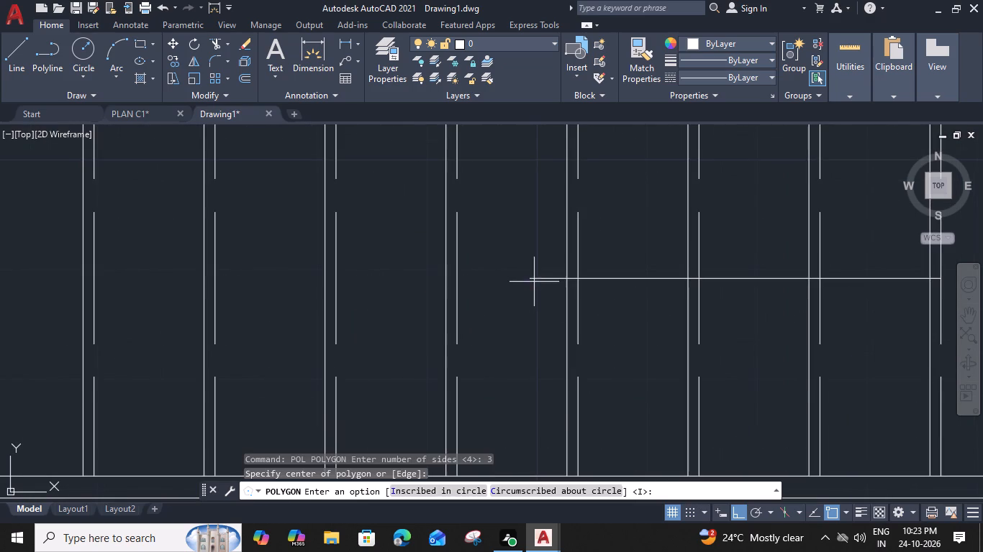
key("space")
left_click(486, 273)
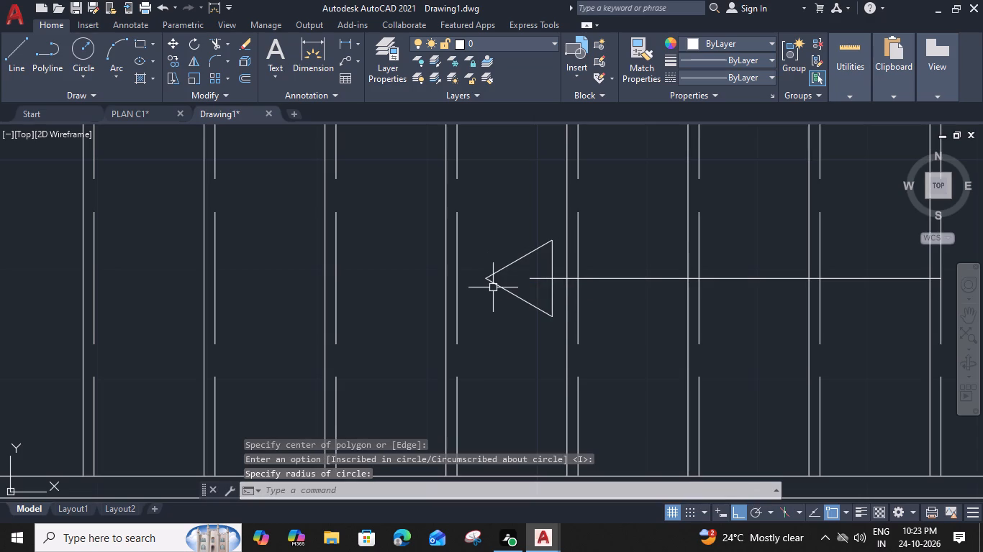
Trim the piece of the direction line that lies inside the triangular arrowhead.
key("t")
key("r")
key("space")
left_click(537, 280)
key("Escape")
Offset the kitchen's inner bottom and left wall lines 2' into the room to form an L-shaped counter.
scroll(533, 274, "down", 4)
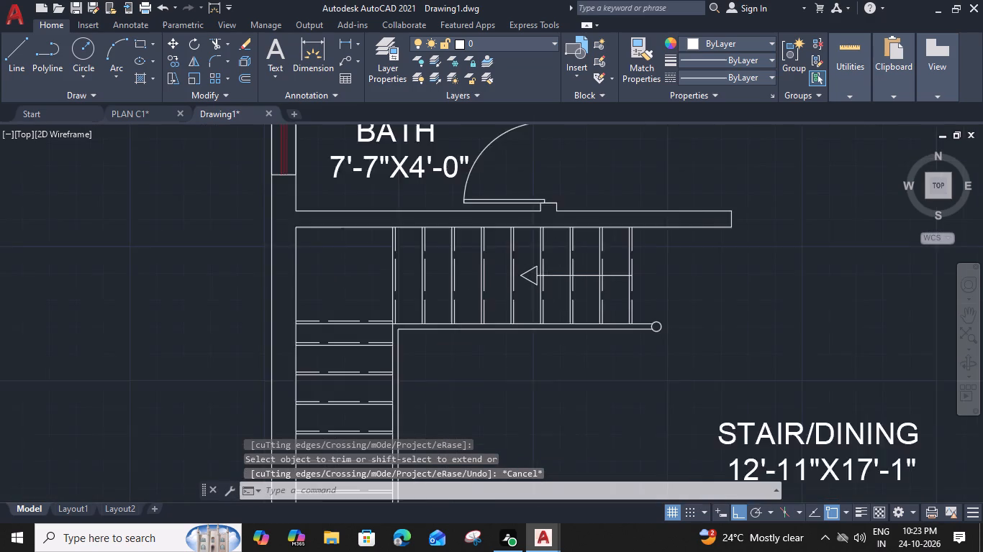
middle_click_drag(665, 314, 640, 232)
scroll(640, 232, "down", 1)
middle_click_drag(669, 345, 669, 342)
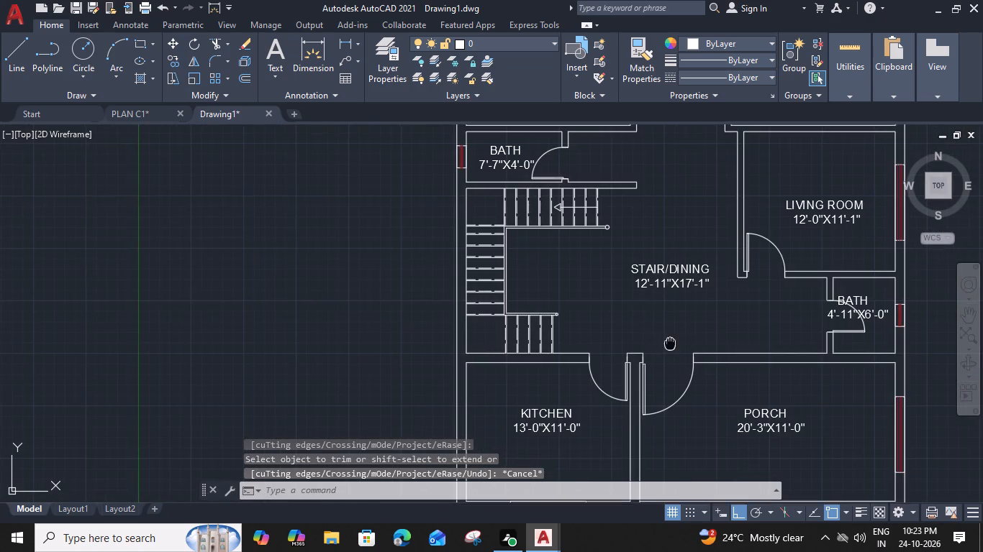
middle_click_drag(669, 342, 533, 203)
left_click(474, 360)
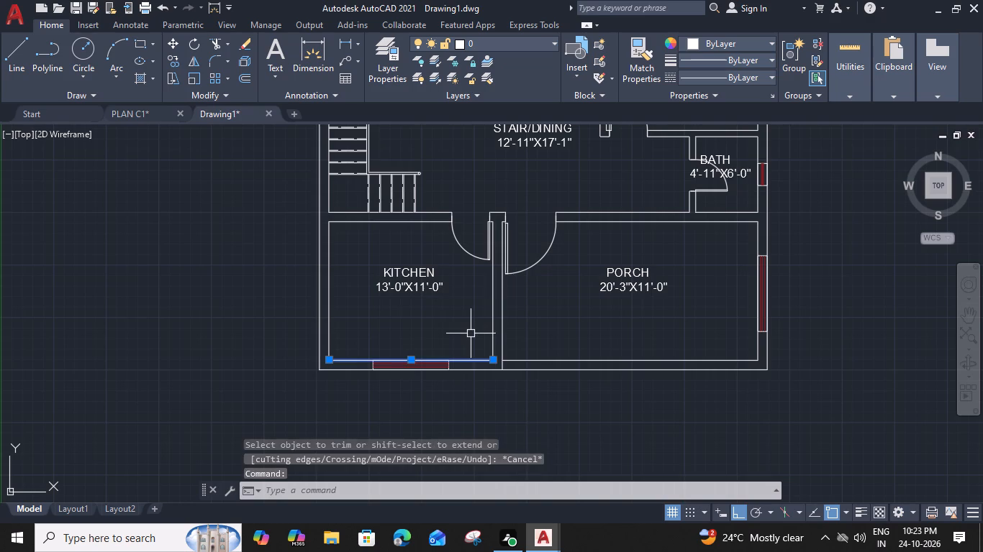
type("O 2'")
key("space")
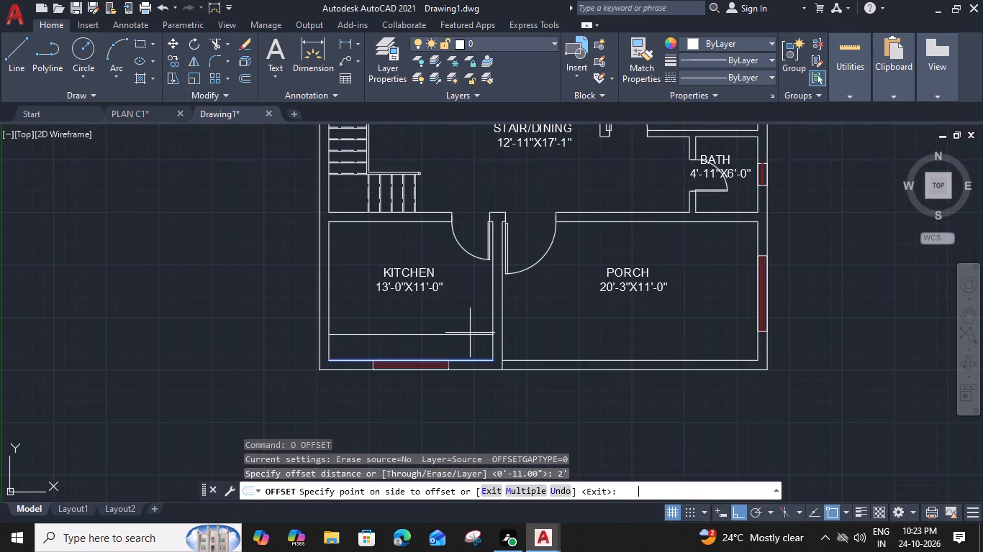
left_click(474, 308)
left_click(330, 303)
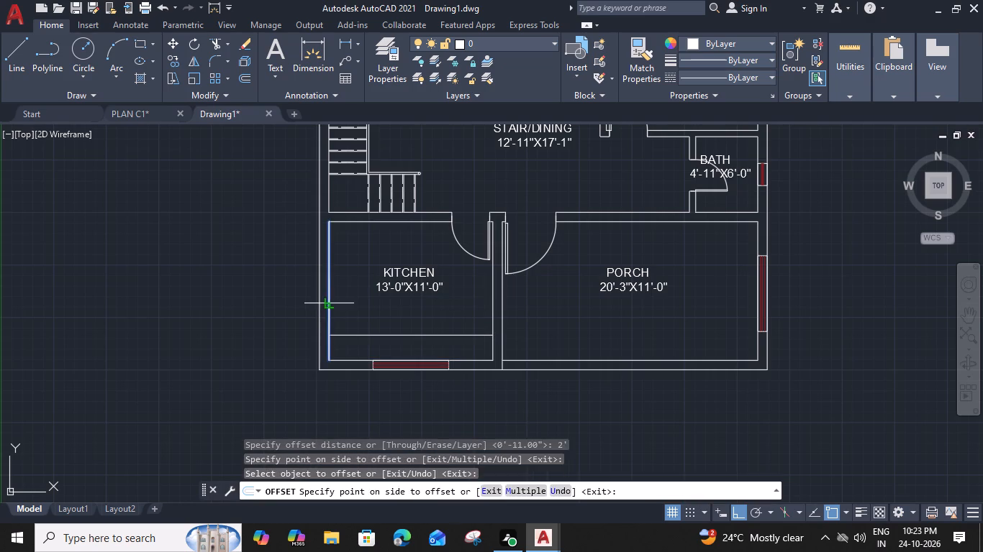
left_click(350, 307)
key("Escape")
Trim the crossing ends of the two counter lines at the kitchen's lower-left corner.
key("t")
key("r")
key("space")
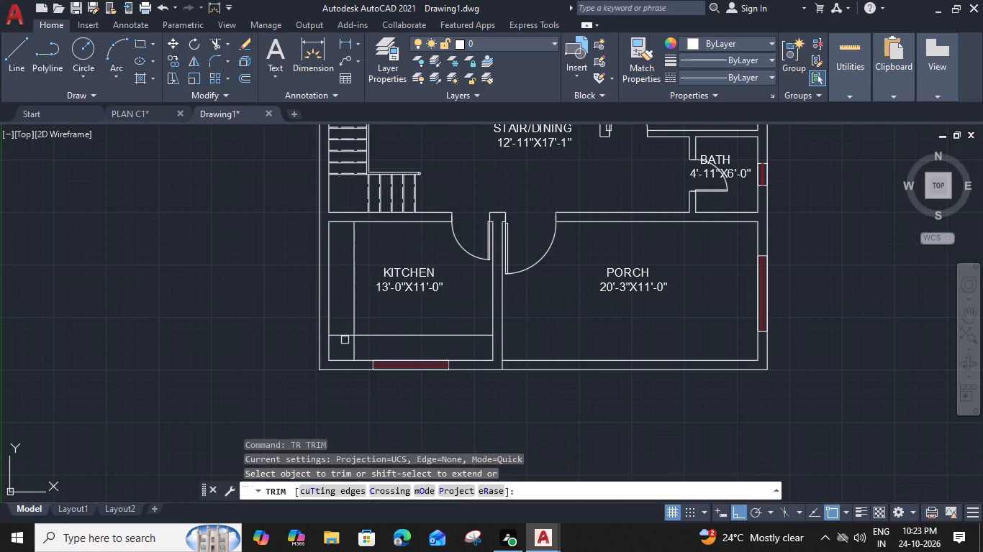
left_click(353, 345)
left_click(343, 331)
left_click(343, 343)
key("Escape")
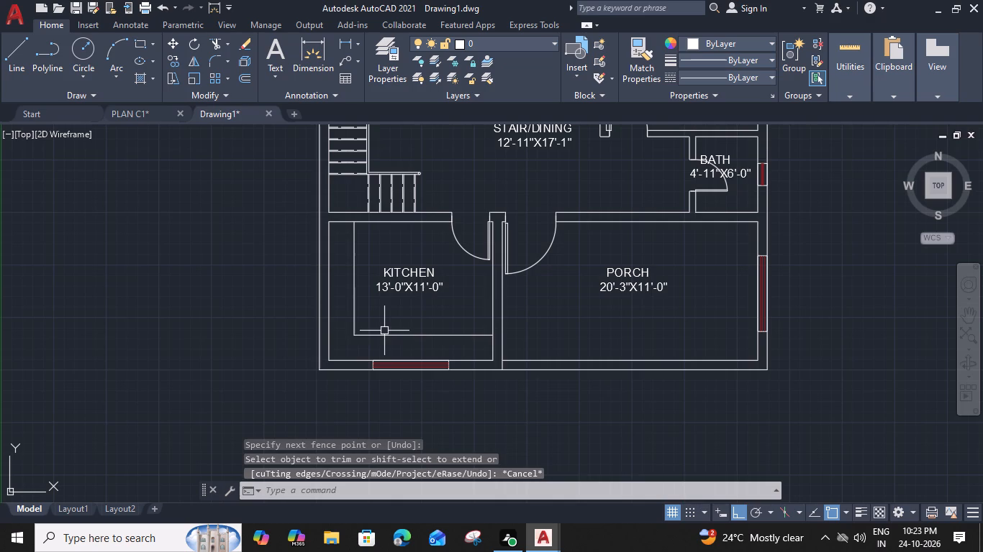
Offset both kitchen counter edge lines 2" towards the inside of the room.
left_click(385, 337)
type("O 2")
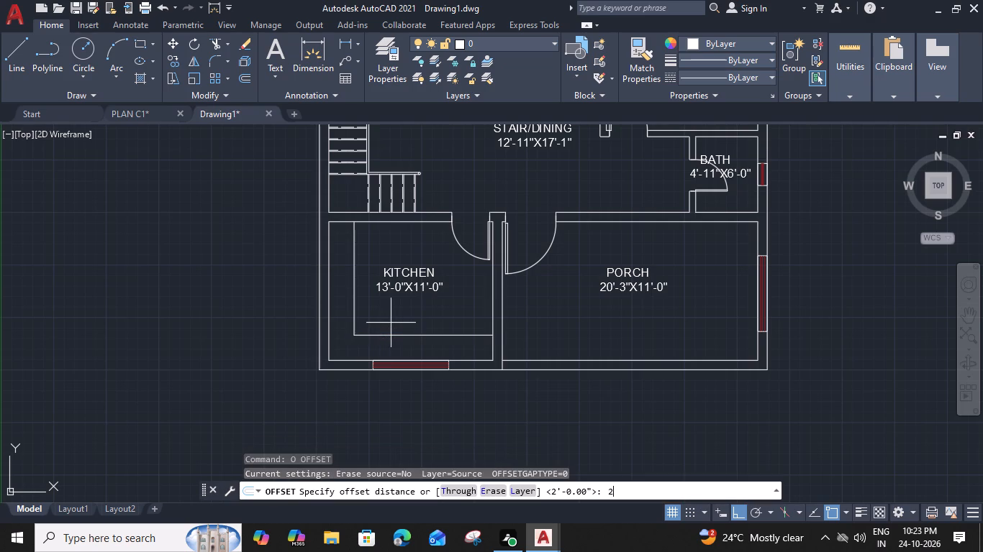
key("shift+quotedbl")
key("Return")
left_click(392, 318)
left_click(351, 313)
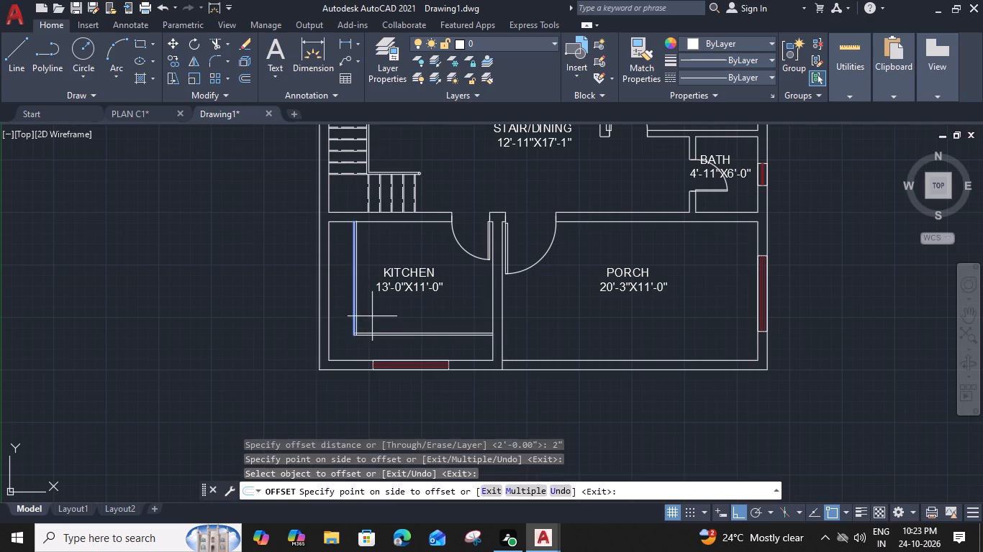
left_click(379, 318)
key("Escape")
Trim the overlapping stubs of the two 2" offset lines at the counter's inner corner.
scroll(356, 336, "up", 4)
key("r")
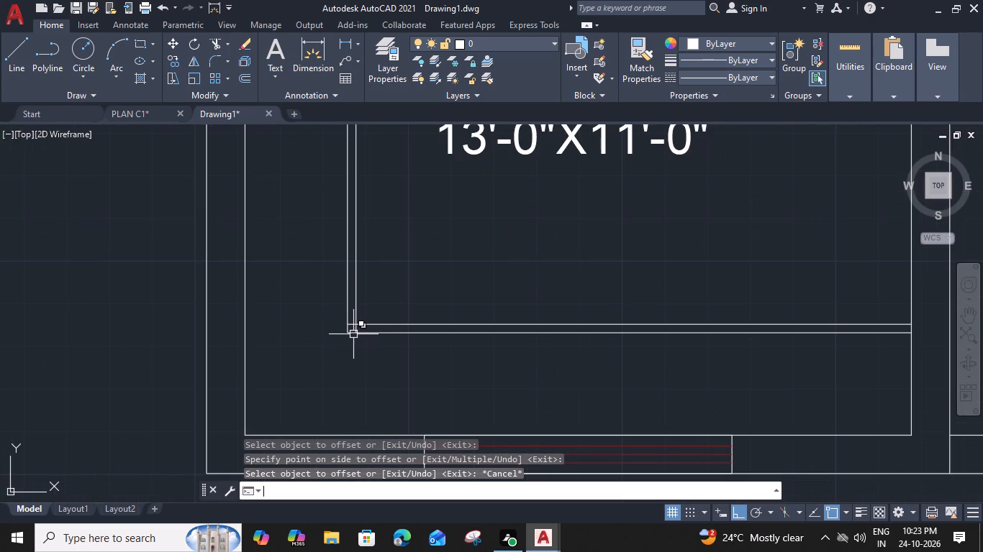
key("Escape")
type("TR")
key("space")
scroll(353, 331, "up", 2)
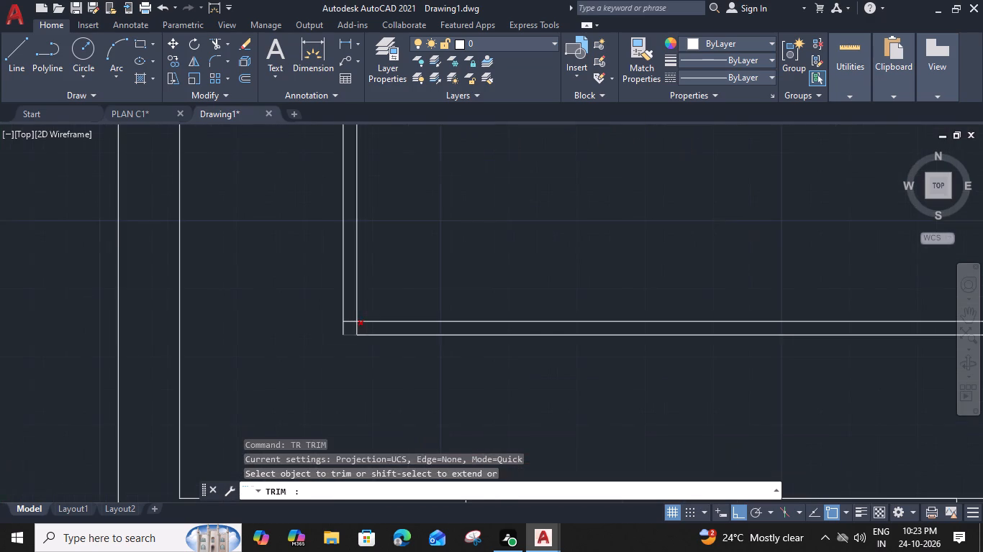
left_click(355, 327)
left_click(350, 323)
key("Escape")
Change the linetype of the two inner counter lines to dashed.
left_click(363, 313)
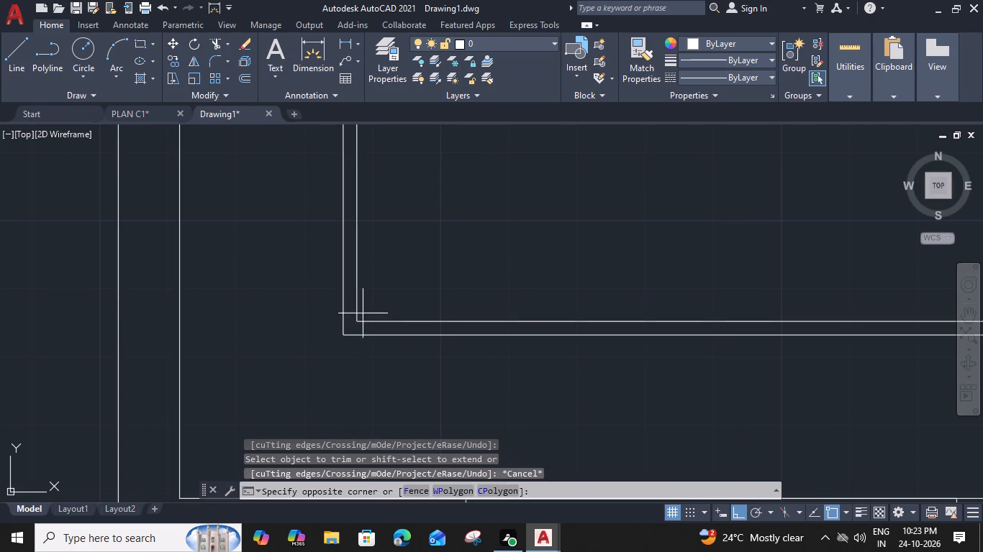
left_click(353, 321)
left_click(751, 70)
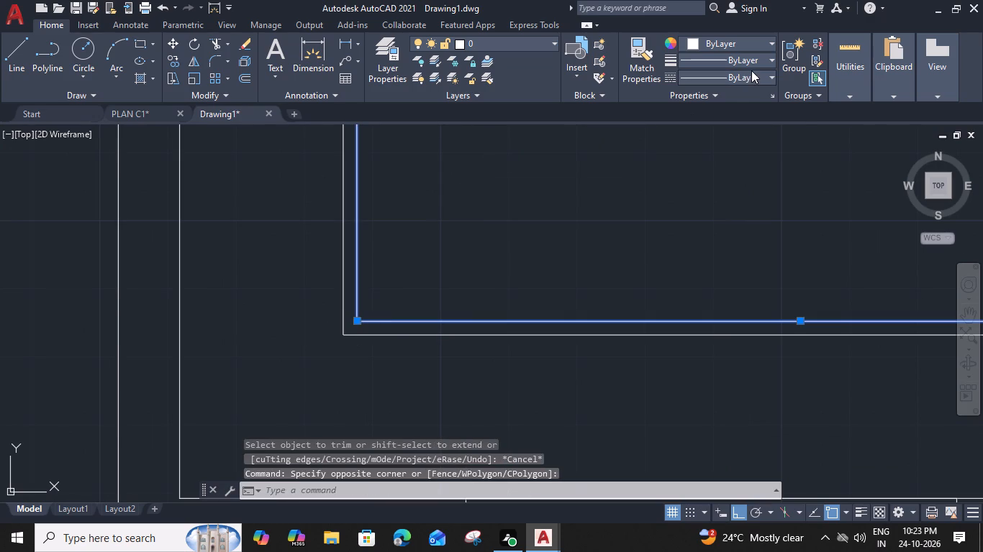
left_click(729, 129)
key("Escape")
Copy the STAIR/DINING label straight up, to the open area beside the upper stair flight.
scroll(541, 212, "down", 3)
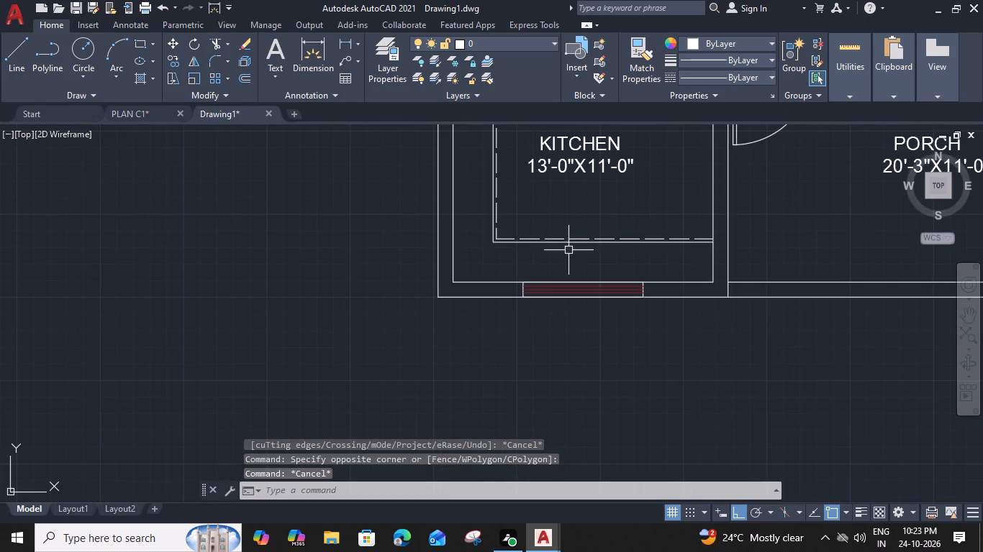
middle_click_drag(663, 268, 515, 292)
scroll(515, 290, "down", 2)
middle_click_drag(540, 253, 499, 393)
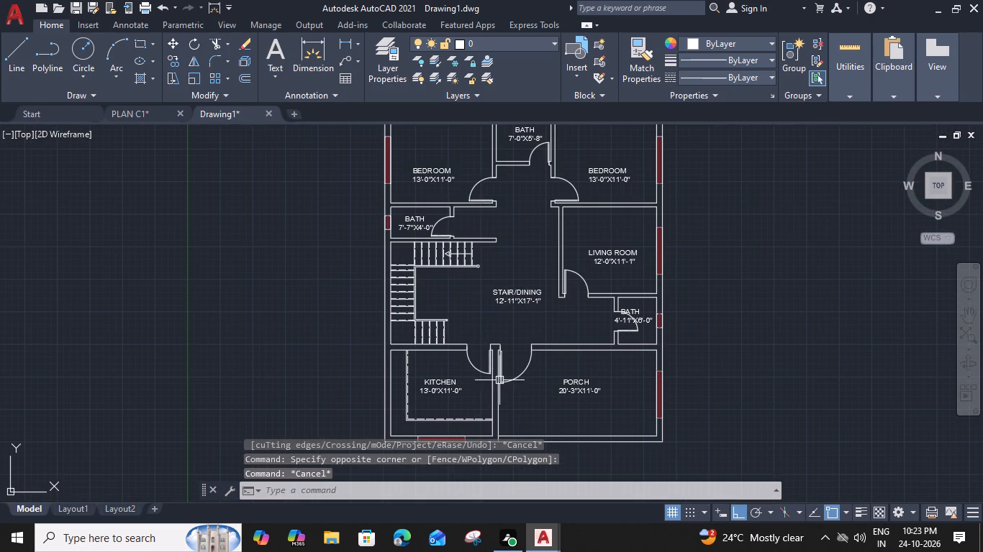
left_click(502, 288)
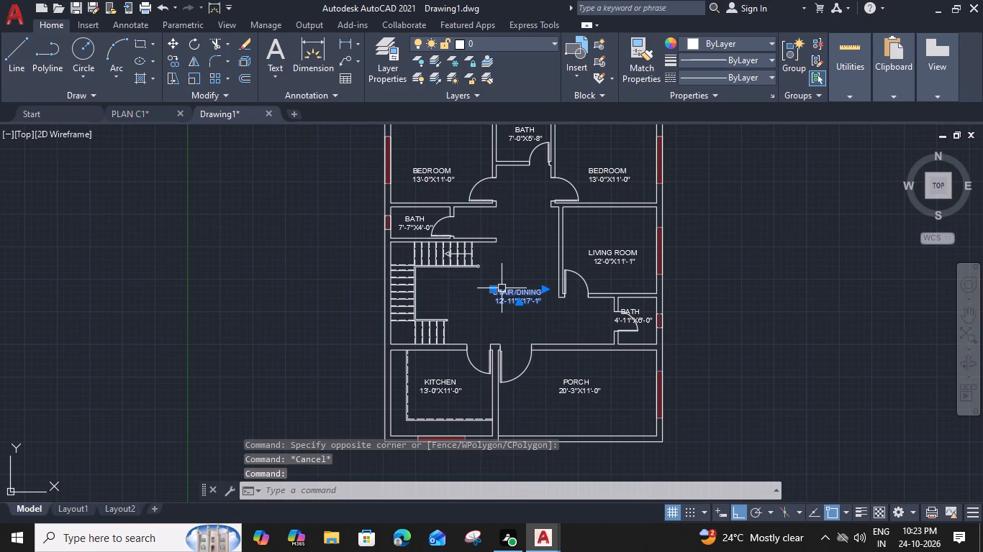
key("c")
key("o")
key("space")
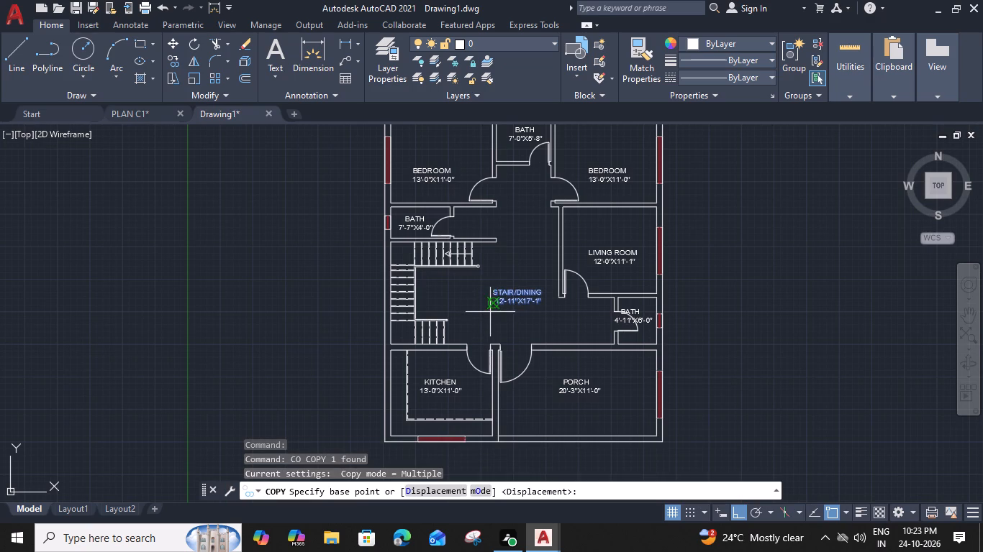
left_click(490, 301)
left_click(488, 264)
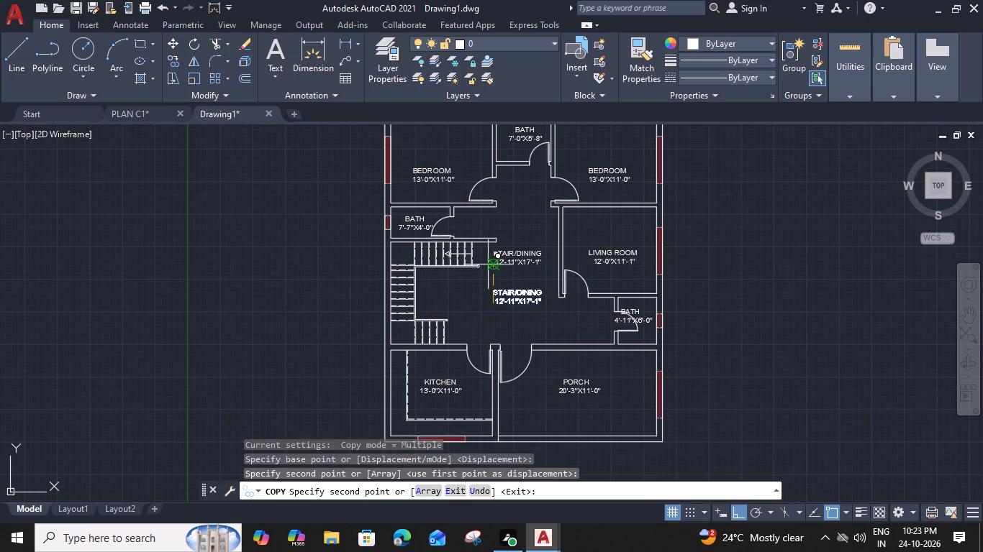
key("Escape")
Replace the copied label's text with UP and narrow its text box to fit.
scroll(491, 257, "up", 2)
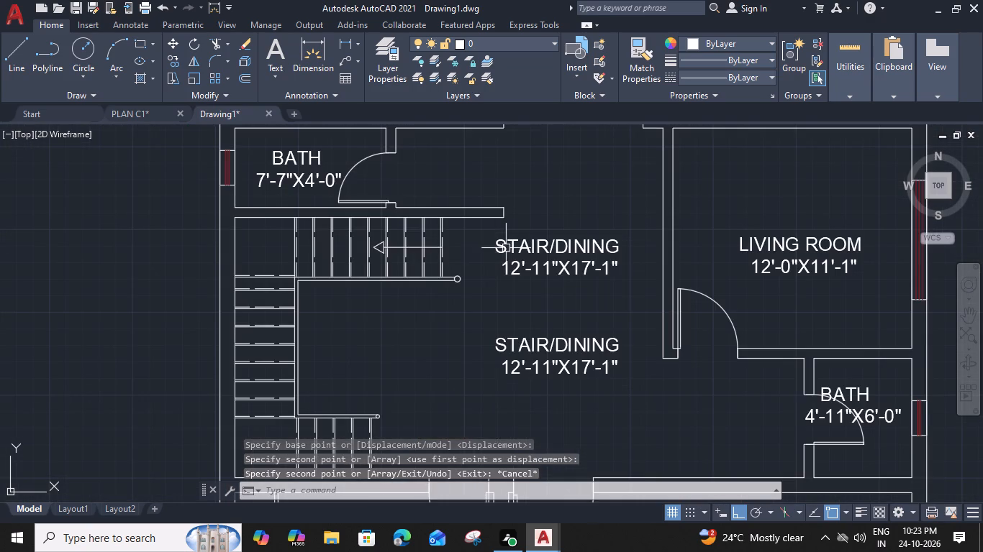
double_click(506, 248)
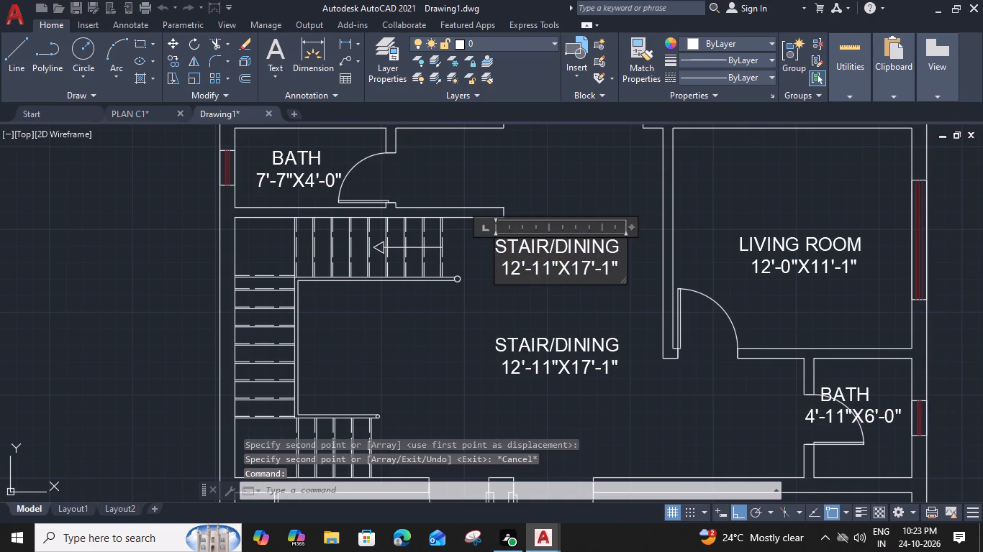
left_click_drag(624, 275, 491, 239)
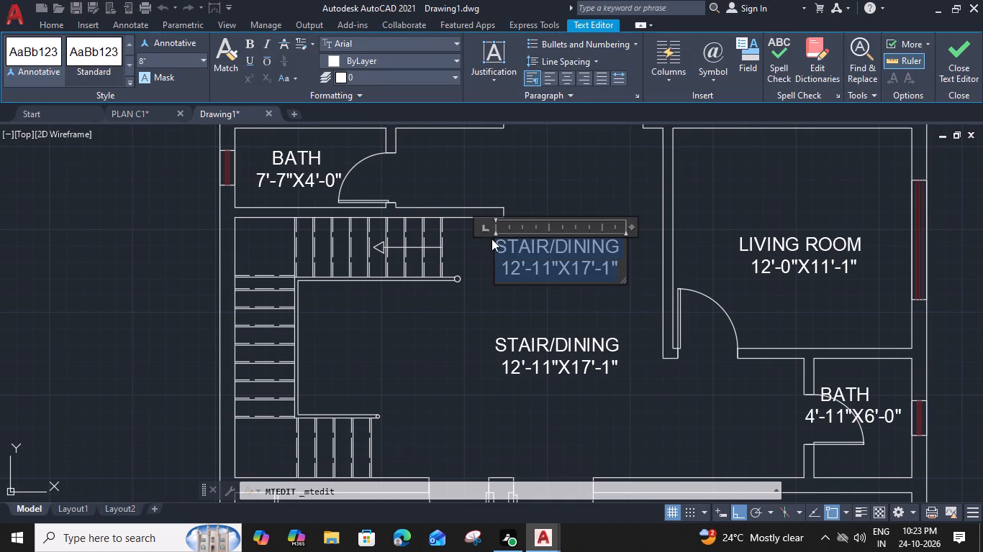
key("u")
key("p")
key("space")
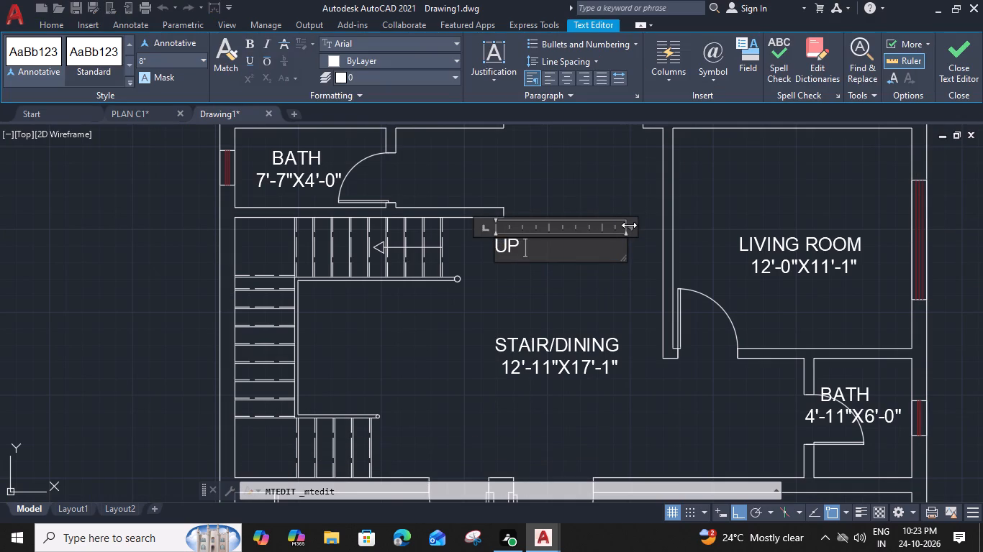
left_click_drag(633, 225, 528, 221)
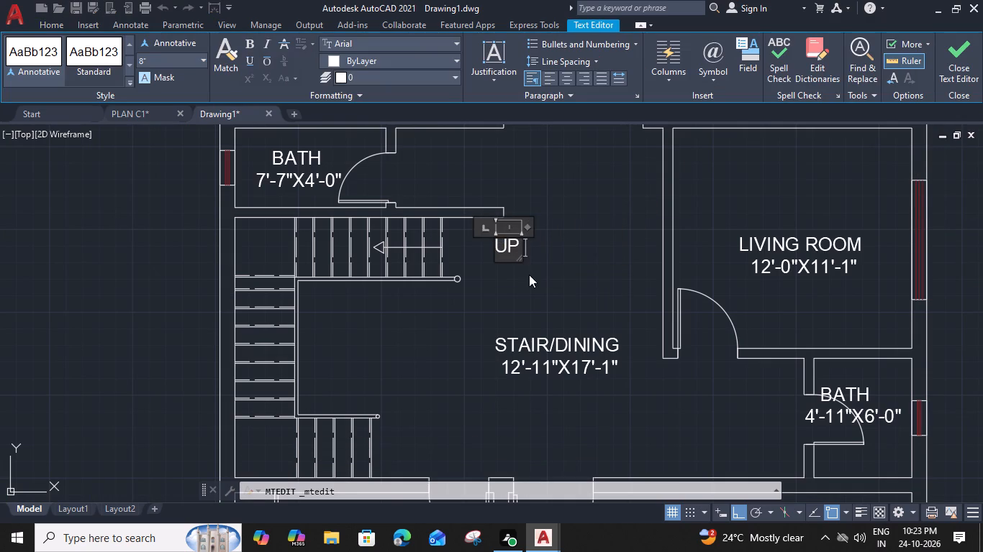
left_click(529, 275)
Move the UP label horizontally to the tail of the stair direction arrow.
left_click(496, 241)
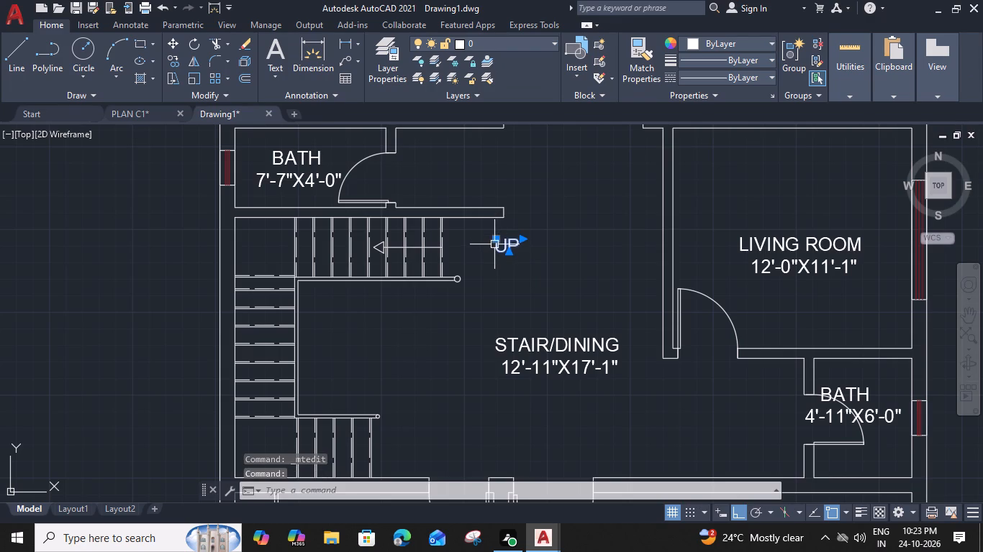
type("M")
key("space")
scroll(494, 249, "up", 2)
left_click(494, 258)
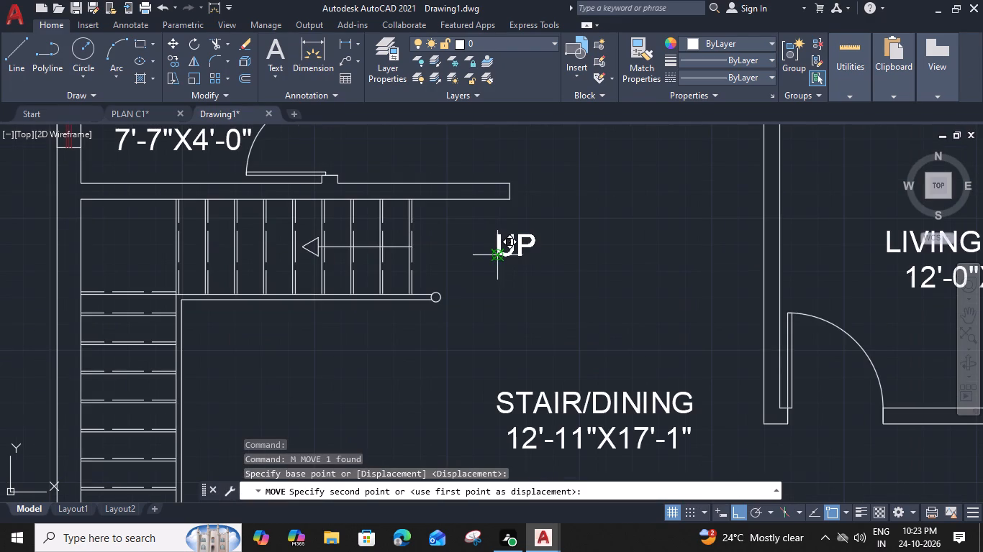
left_click(424, 257)
Hatch the left exterior wall with its connected partitions and the kitchen's right and bottom walls, using the ANSI32 pattern.
scroll(484, 255, "down", 2)
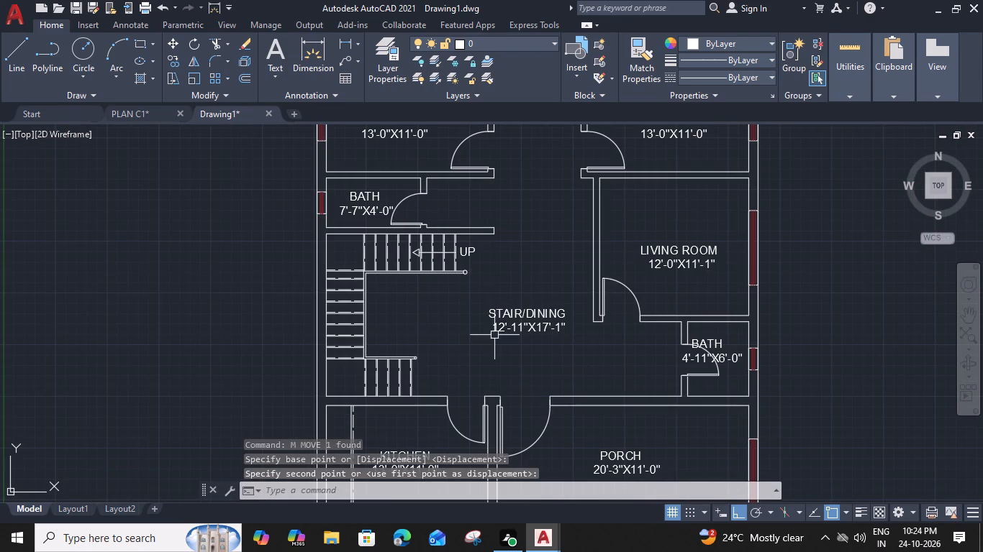
key("h")
key("space")
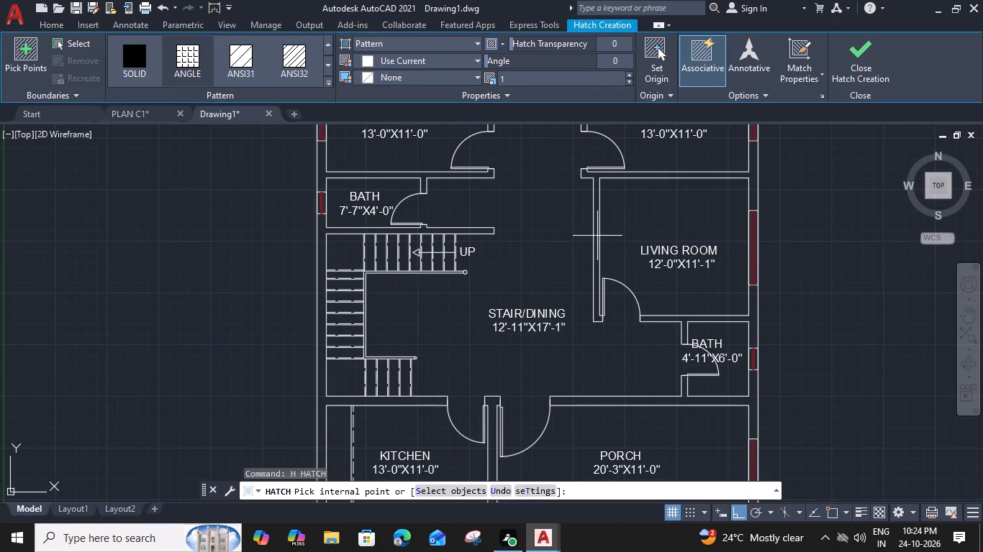
left_click(299, 65)
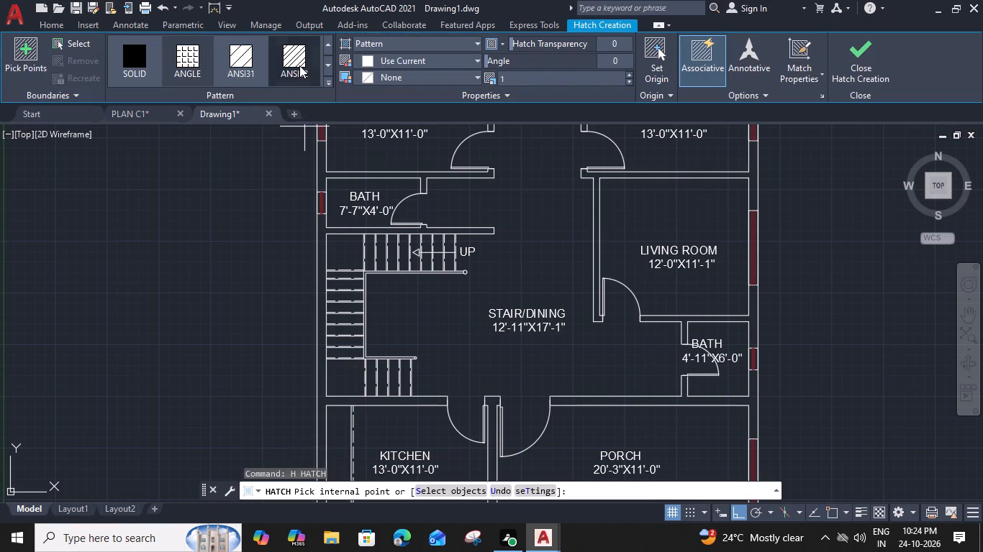
left_click(320, 324)
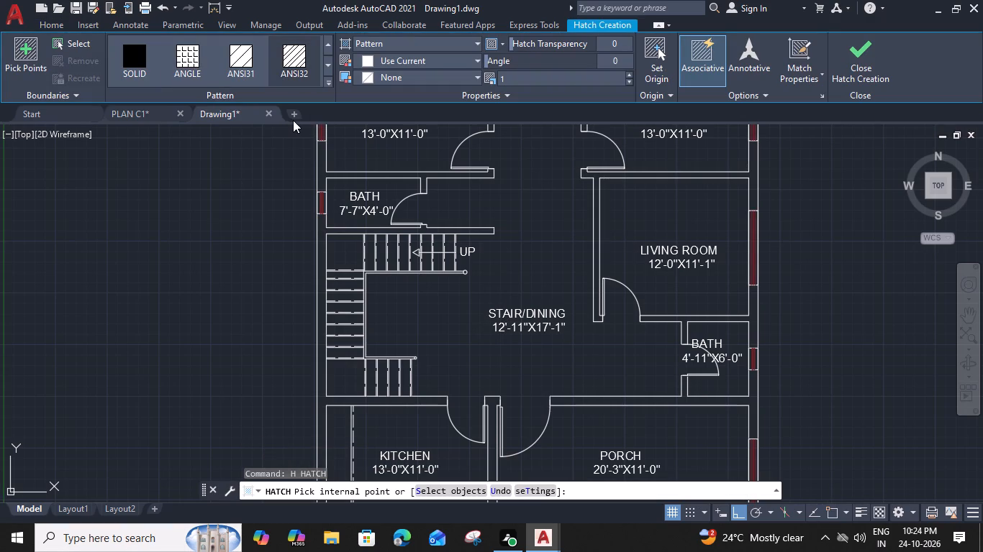
left_click(322, 163)
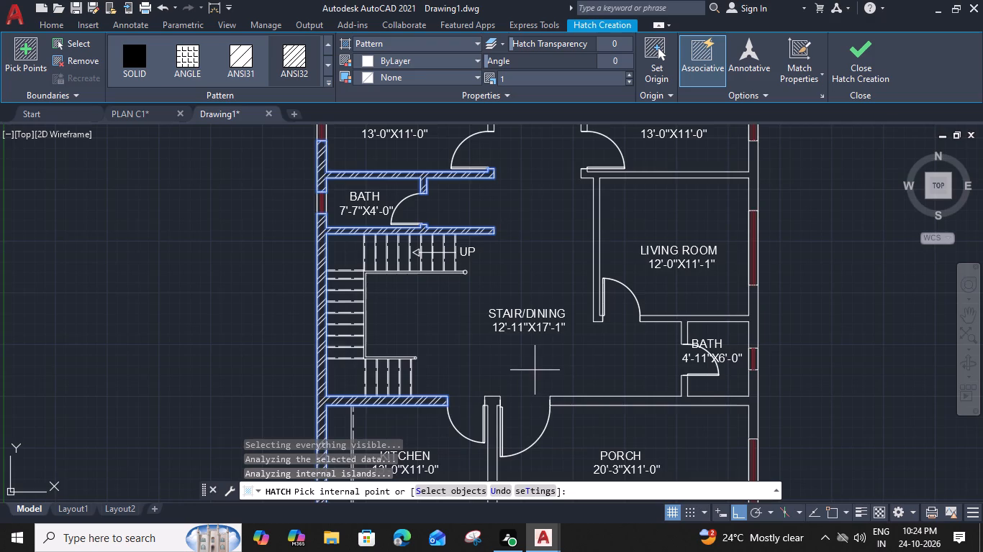
middle_click_drag(543, 354, 438, 203)
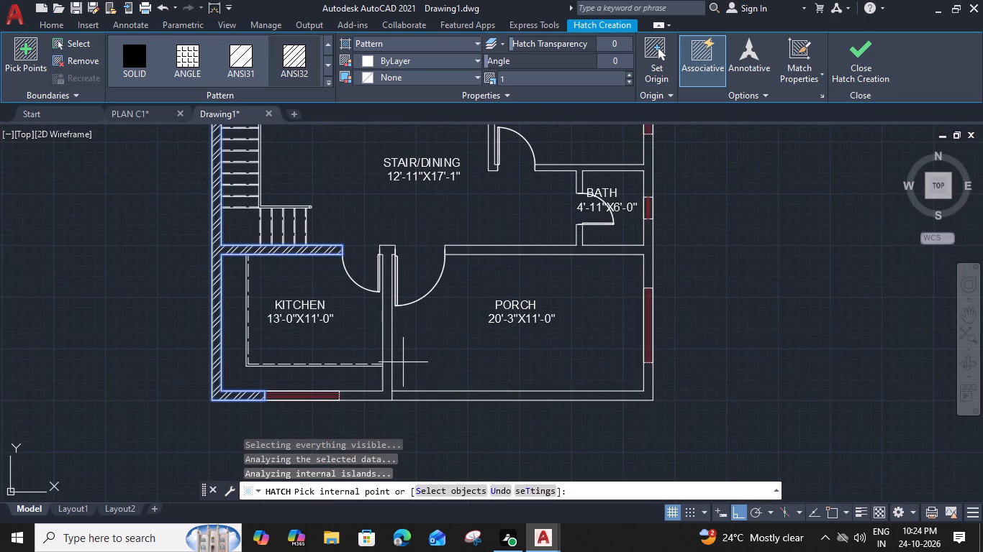
left_click(384, 371)
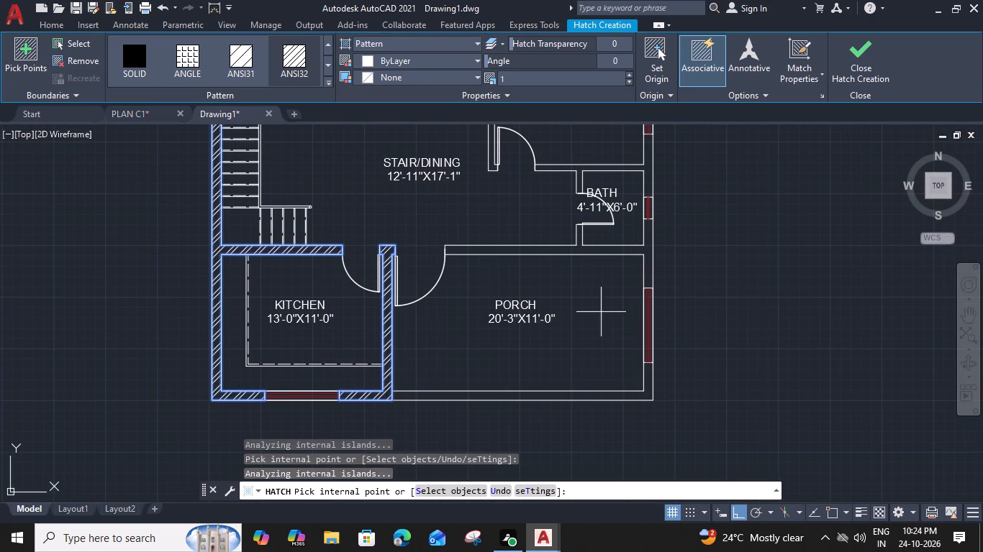
Continue the same hatch over the right exterior wall above the porch, the top exterior wall and all their connected partitions.
middle_click_drag(604, 315, 595, 388)
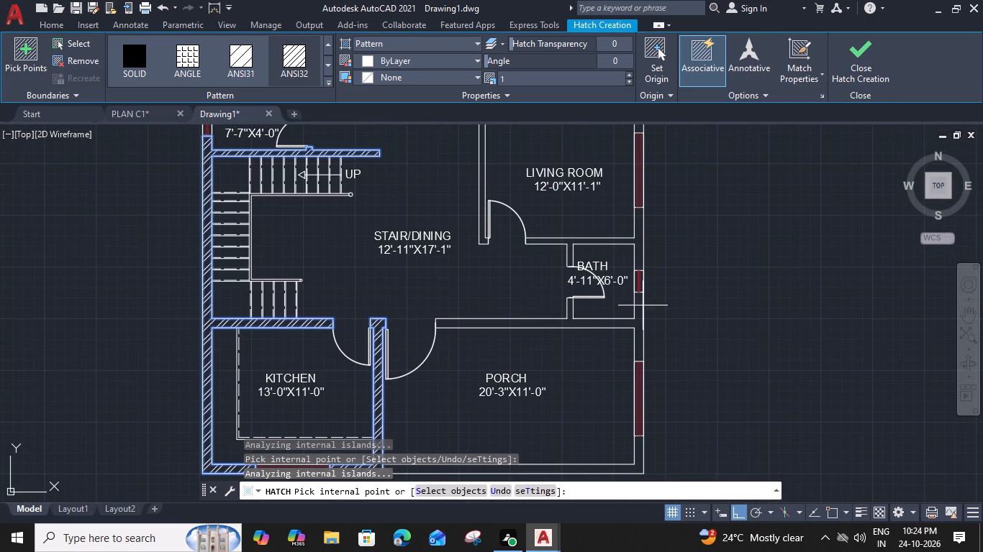
left_click(638, 241)
middle_click_drag(581, 253, 579, 383)
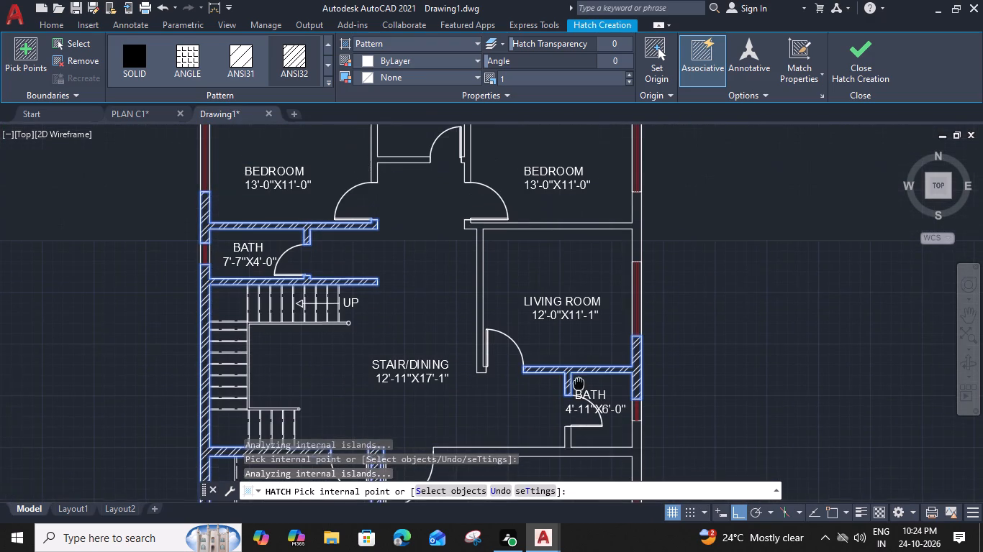
left_click(637, 226)
middle_click_drag(520, 224, 494, 364)
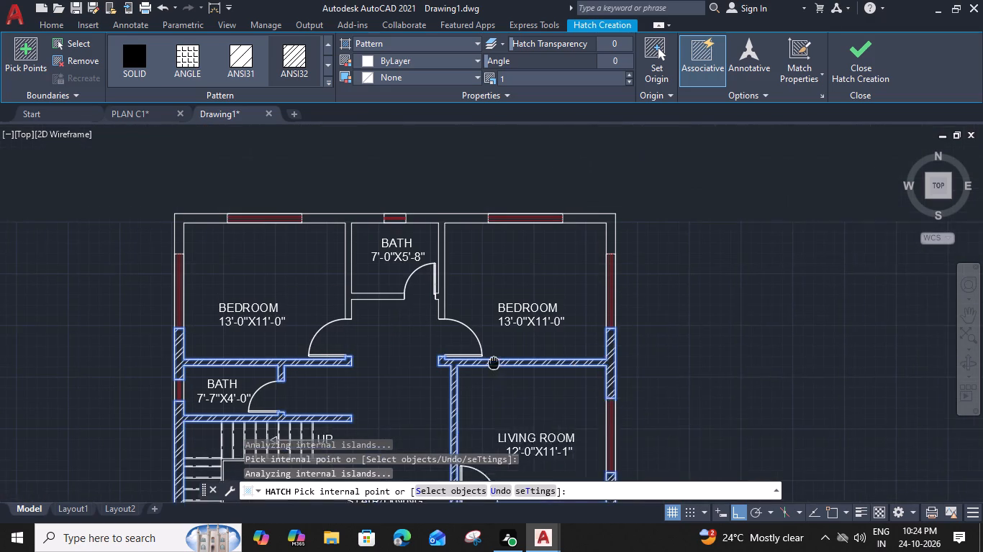
left_click(607, 224)
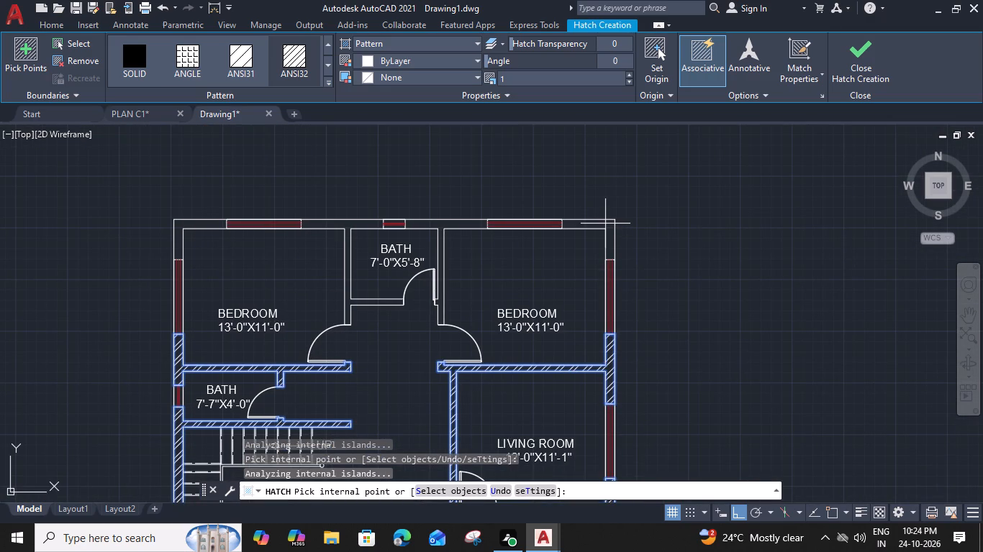
left_click(452, 222)
left_click(362, 223)
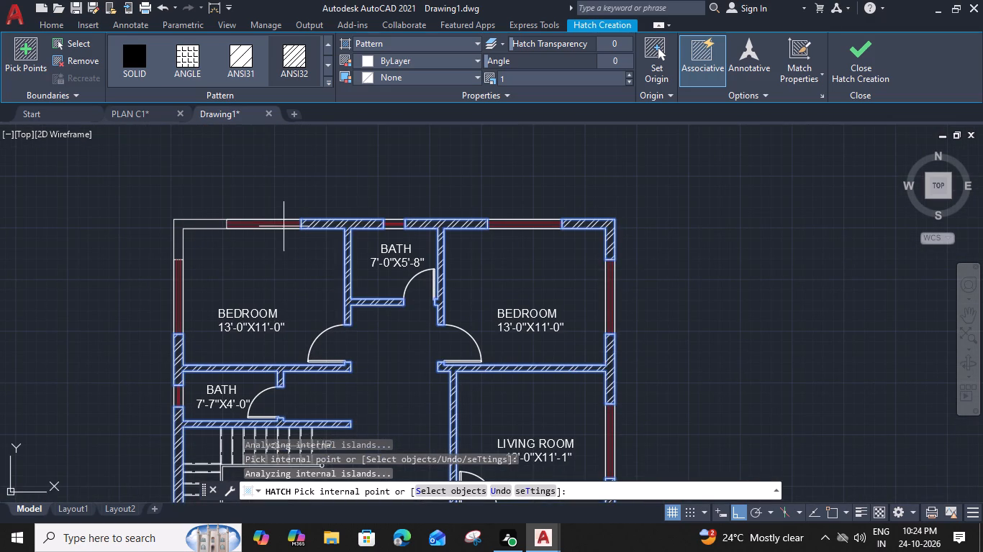
left_click(179, 226)
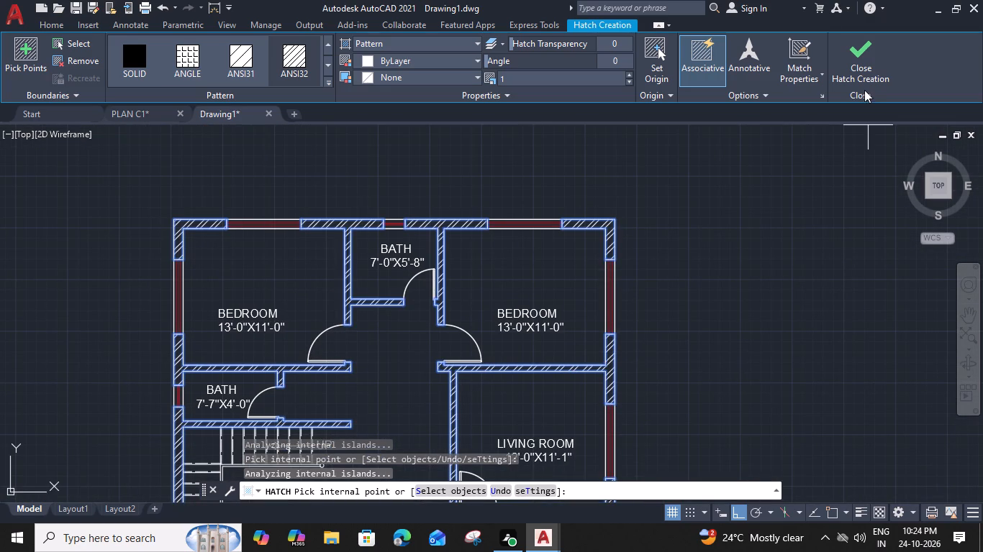
left_click(863, 74)
Extend the lower line of the wall above the porch to the outer face of the right exterior wall.
scroll(715, 344, "down", 2)
middle_click_drag(704, 348, 675, 208)
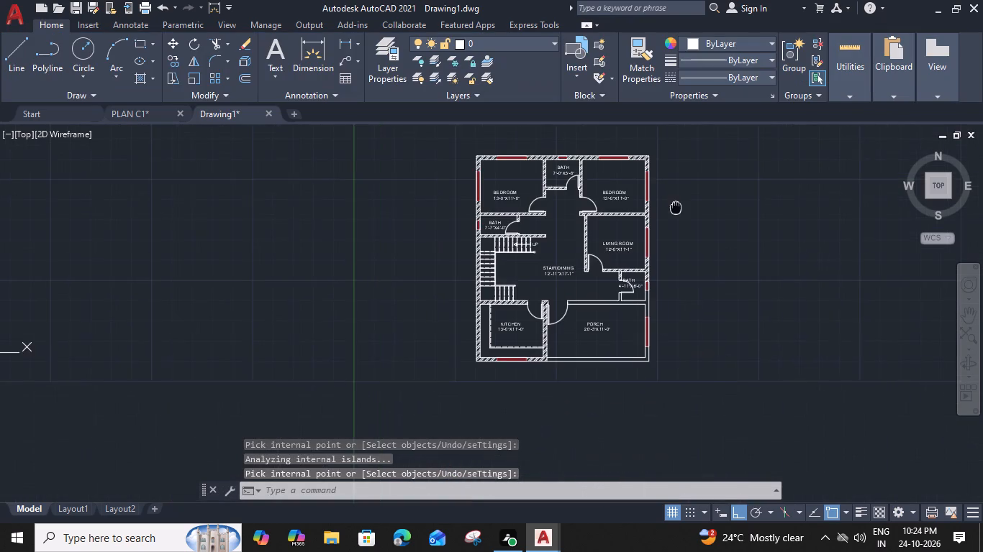
scroll(617, 338, "up", 4)
middle_click_drag(655, 296, 586, 348)
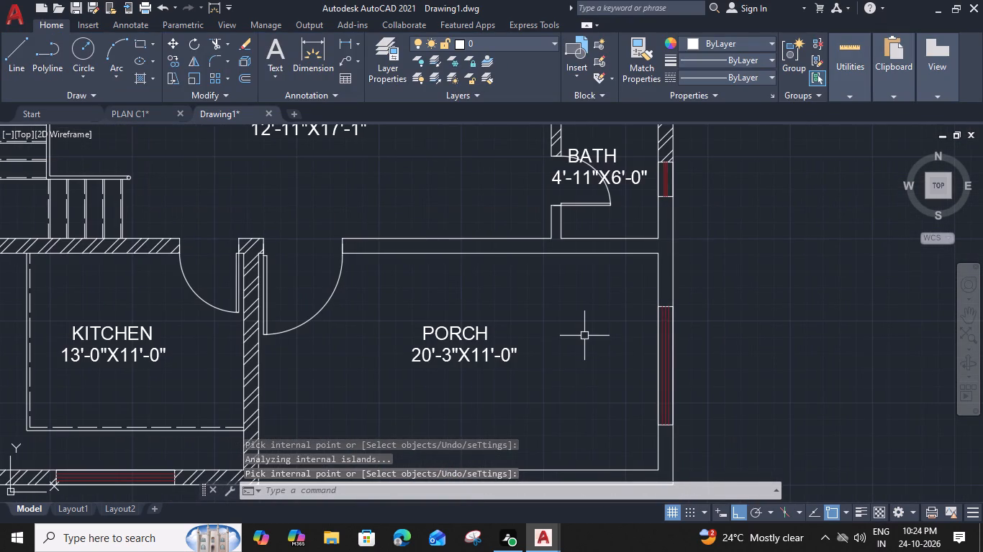
type("EX")
key("space")
left_click(640, 253)
key("Escape")
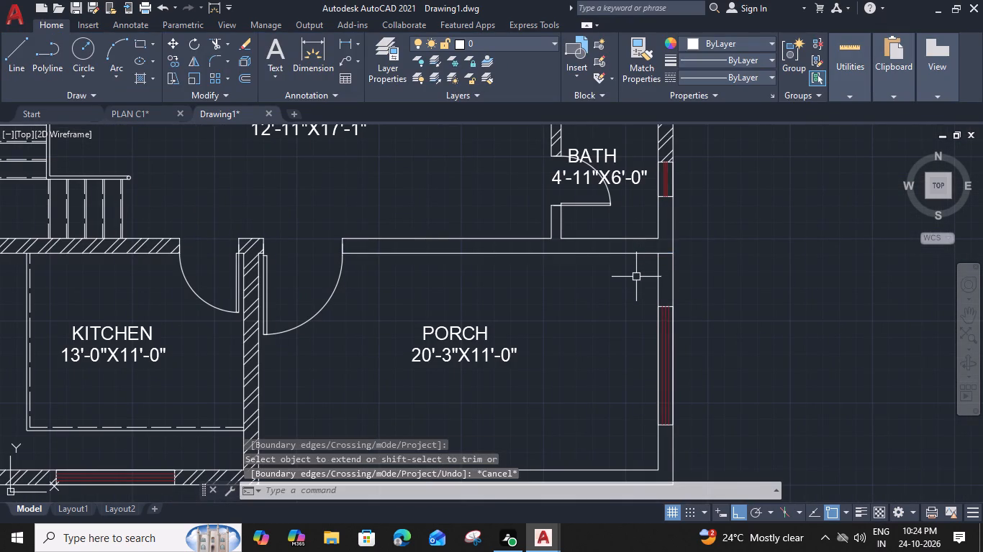
Hatch the wall between the porch and the STAIR/DINING area, including its bath partition stub and right exterior wall section.
type("H")
key("space")
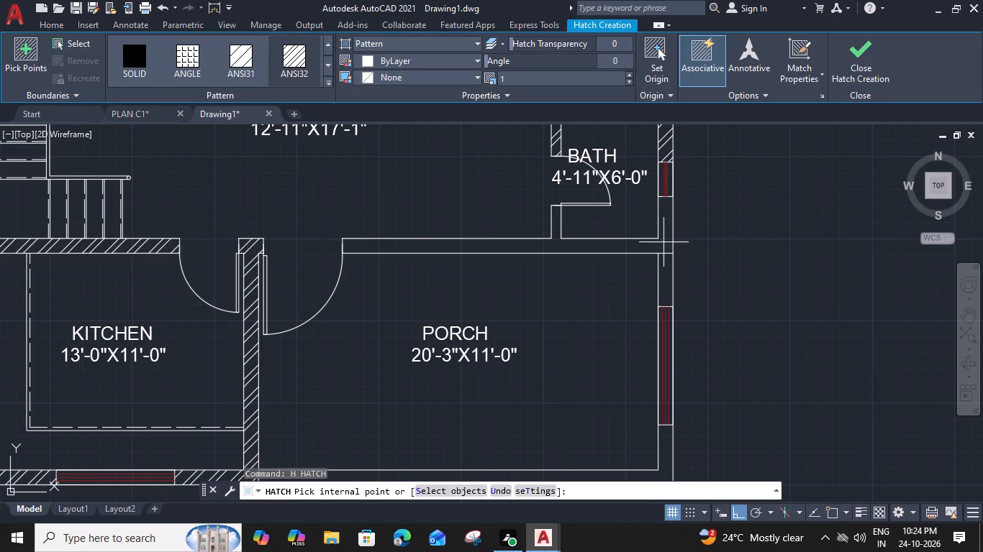
left_click(663, 242)
left_click(847, 70)
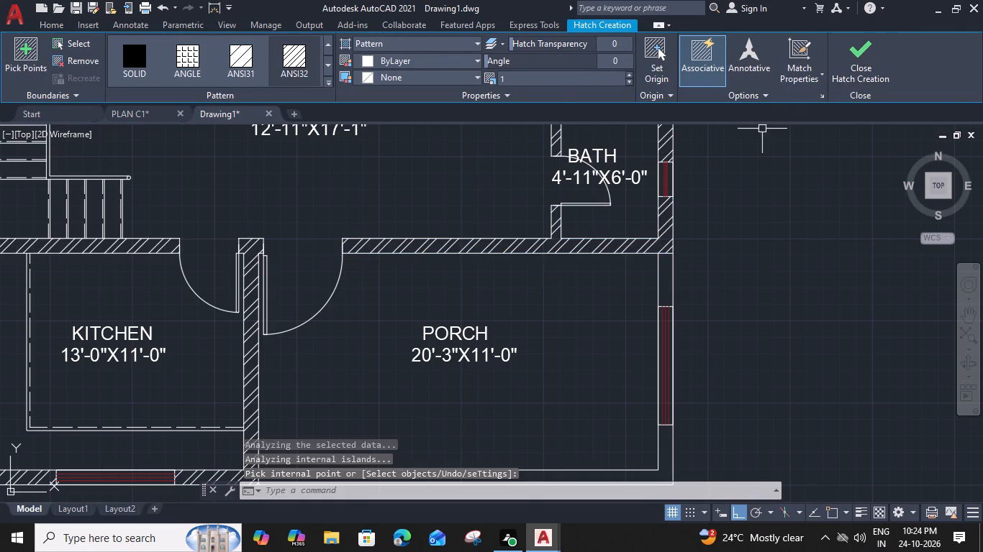
Draw a line 3' down from the porch bottom wall's inner line, continuing horizontally right to just beyond the right exterior wall.
scroll(646, 339, "down", 2)
middle_click_drag(622, 359, 643, 337)
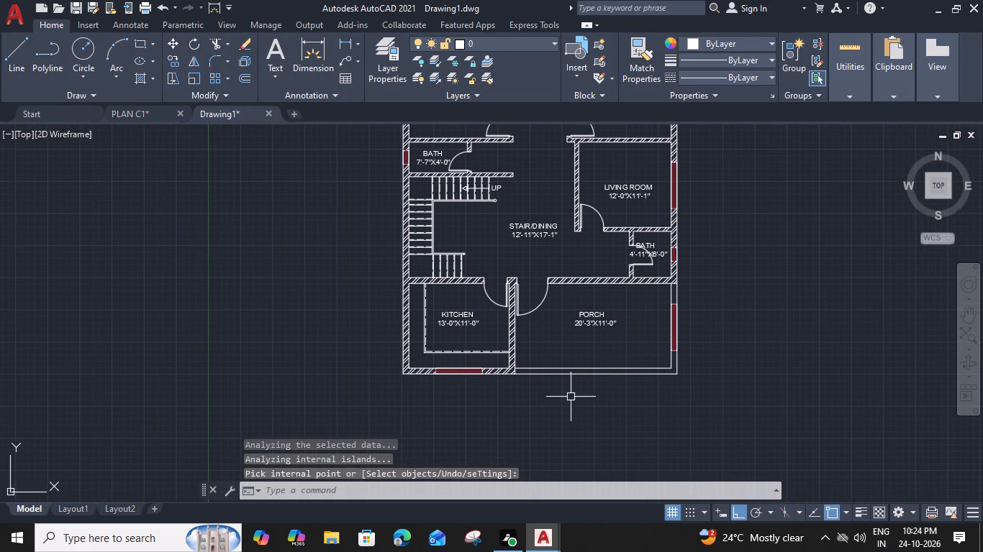
scroll(564, 377, "up", 2)
middle_click_drag(732, 364, 685, 342)
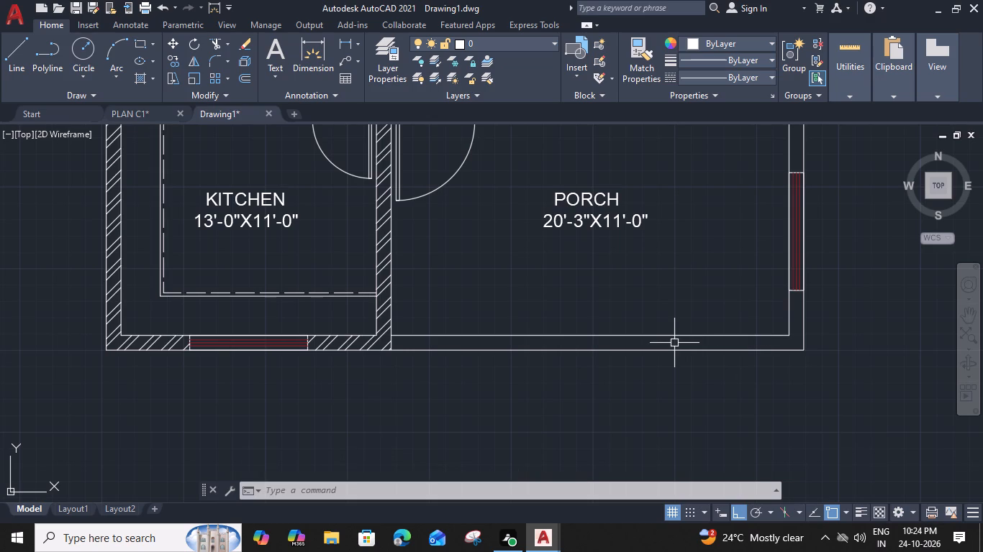
type("L")
key("space")
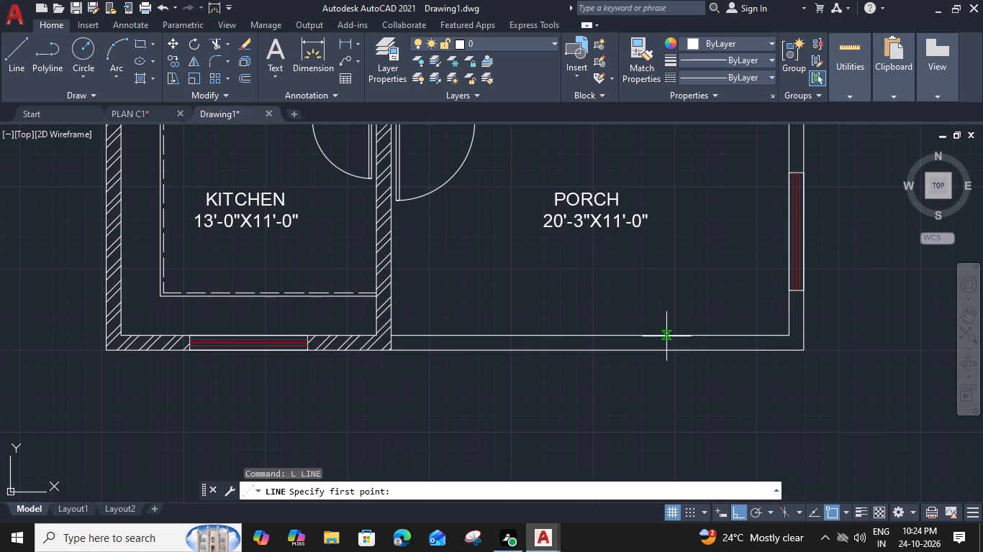
left_click(667, 337)
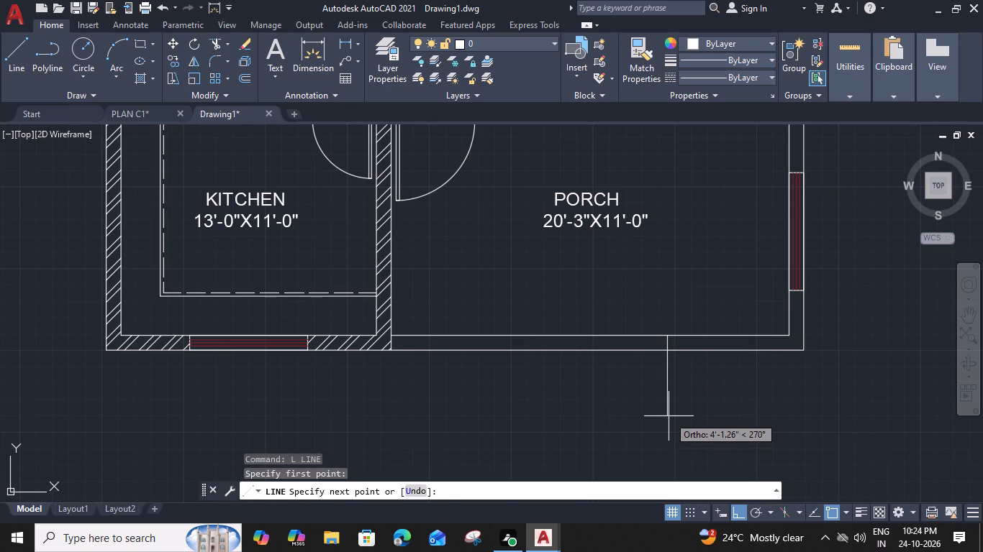
type("3'")
key("space")
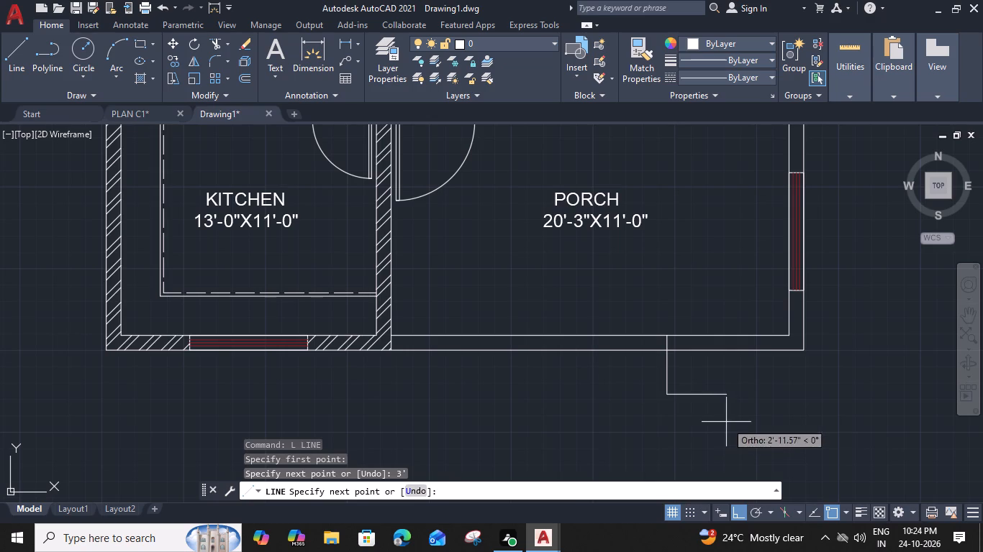
left_click(821, 395)
key("Escape")
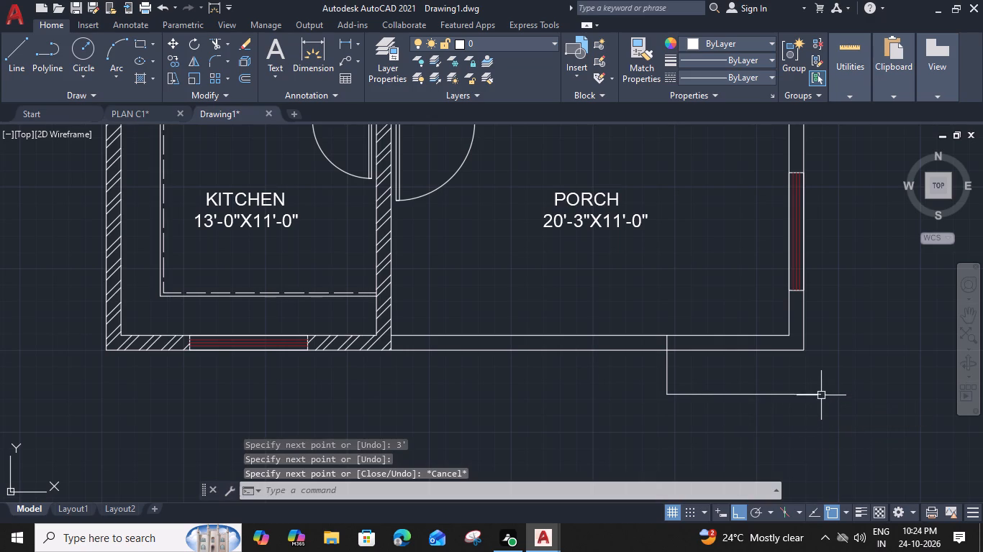
Offset the outer lines of the right and left exterior walls outward by 1'.
left_click(805, 316)
type("O 1")
key("apostrophe")
key("space")
left_click(857, 334)
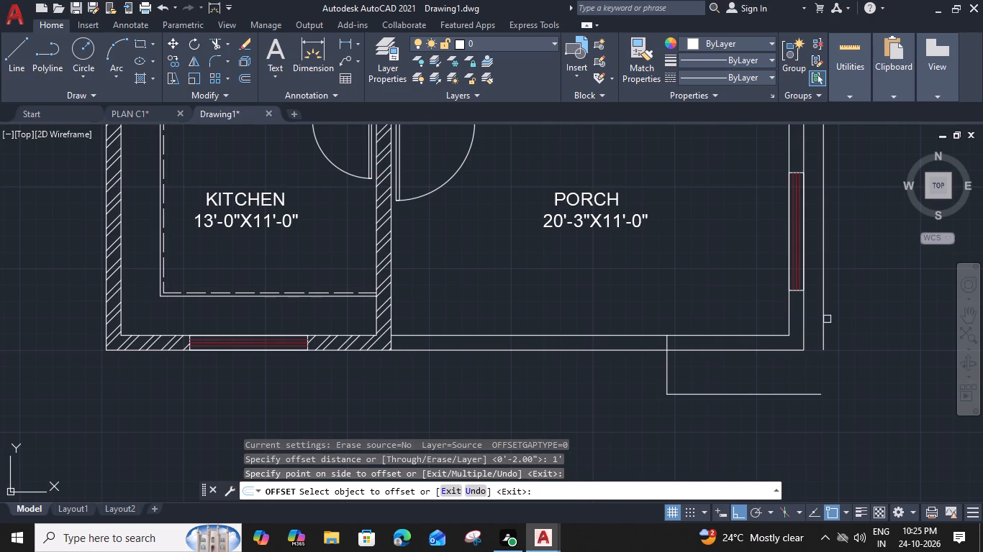
scroll(531, 357, "down", 2)
middle_click_drag(523, 357, 612, 379)
scroll(431, 367, "up", 3)
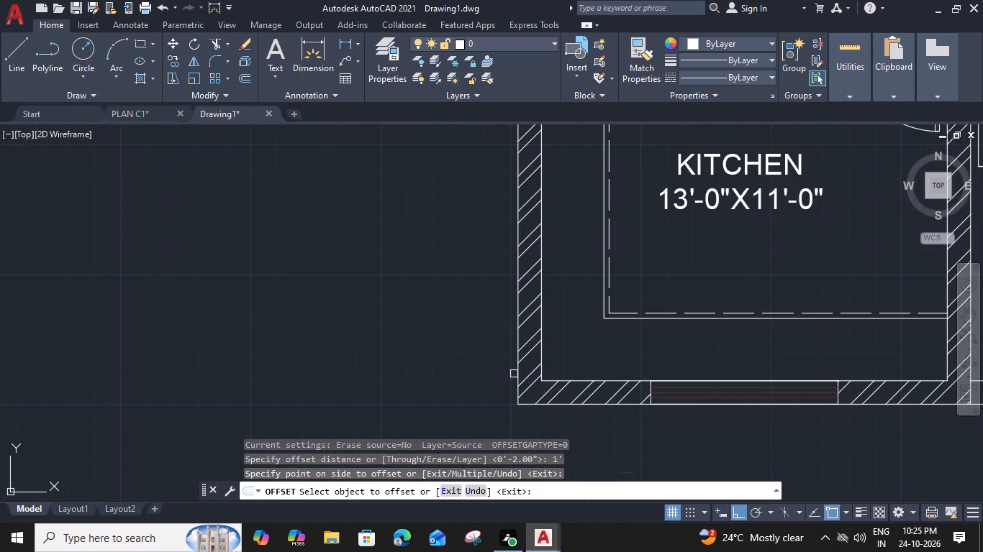
left_click(517, 374)
left_click(478, 374)
Offset the outer line of the top exterior wall outward by the same 1' distance.
scroll(477, 372, "down", 1)
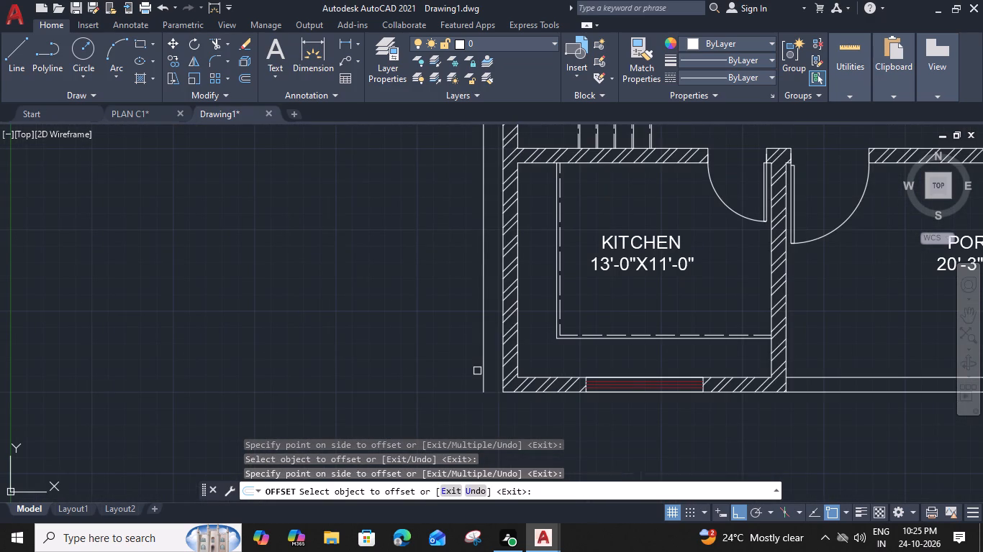
middle_click_drag(526, 316, 396, 499)
middle_click_drag(563, 246, 402, 520)
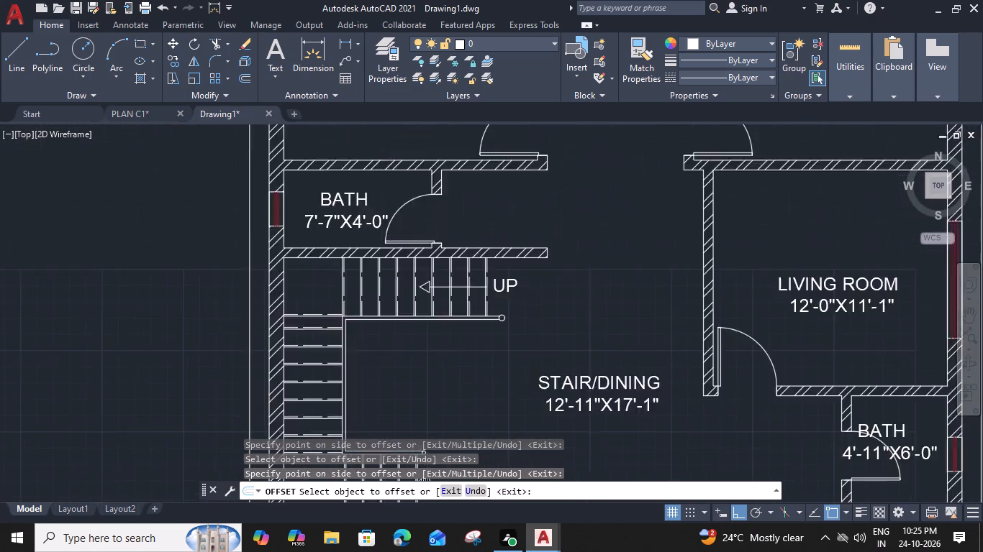
middle_click_drag(402, 520, 361, 551)
middle_click_drag(404, 275, 350, 469)
scroll(430, 295, "up", 1)
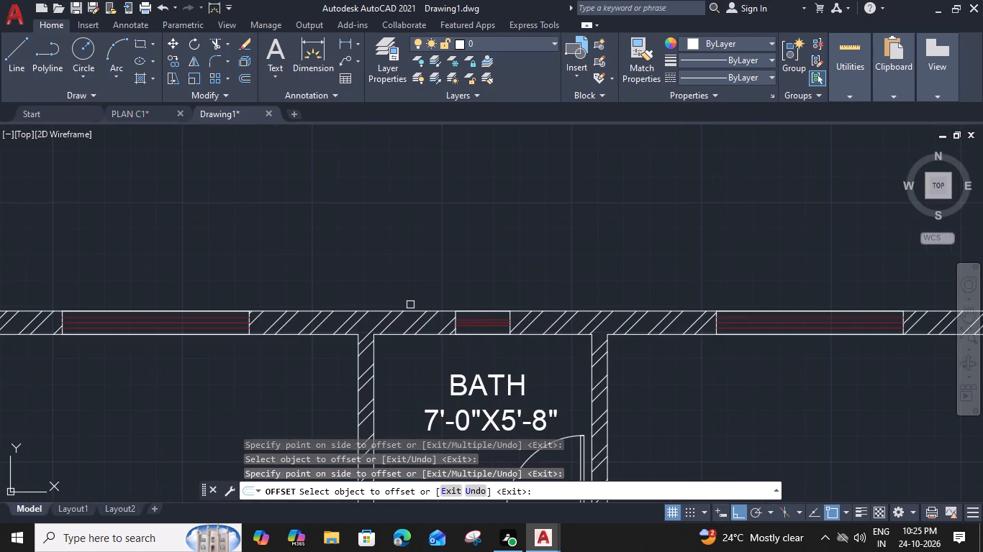
left_click(410, 310)
scroll(420, 275, "down", 1)
left_click(432, 261)
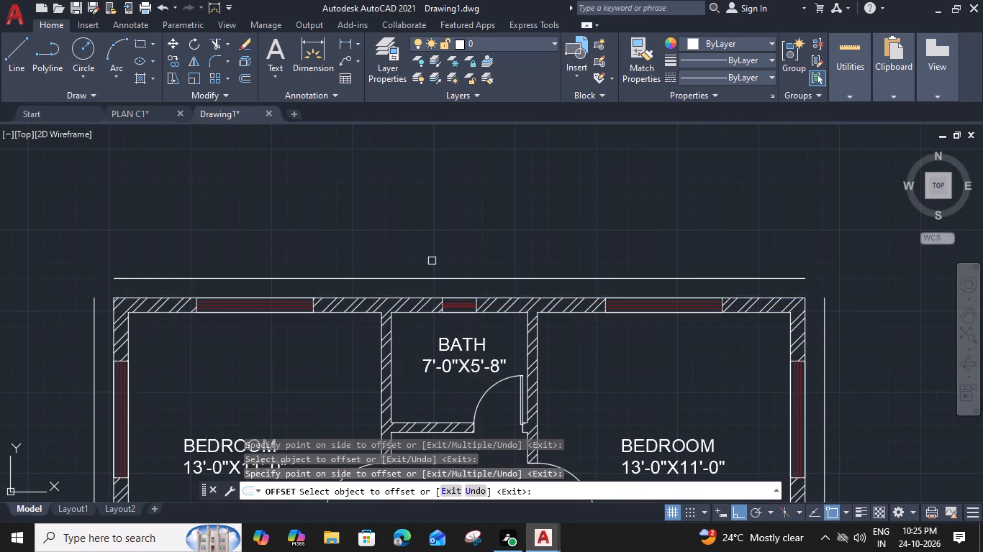
scroll(435, 283, "down", 3)
middle_click_drag(423, 328, 465, 210)
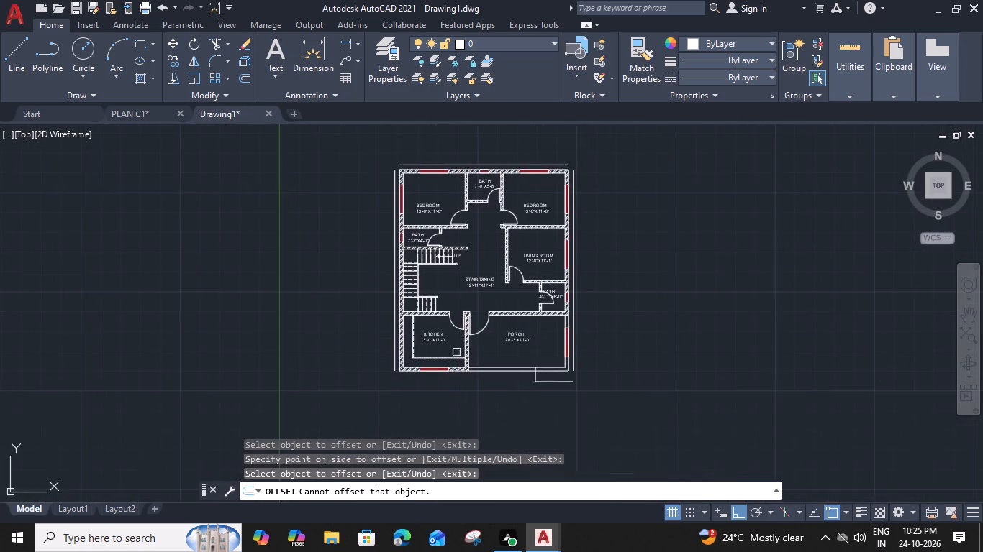
middle_click_drag(458, 346, 481, 264)
key("Escape")
Fillet the horizontal line below the porch with the left offset line to form the outer boundary's bottom-left corner.
middle_click_drag(515, 304, 547, 336)
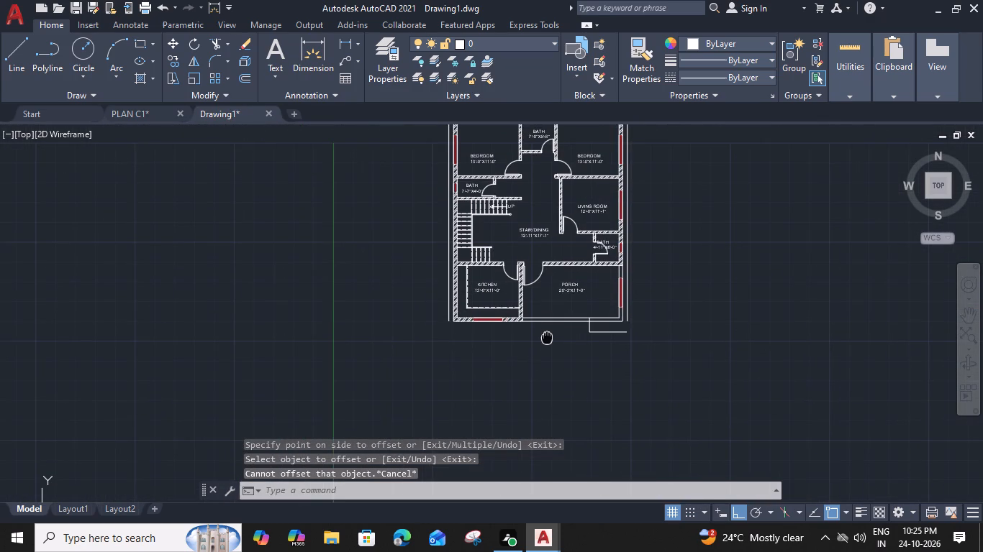
scroll(611, 344, "up", 1)
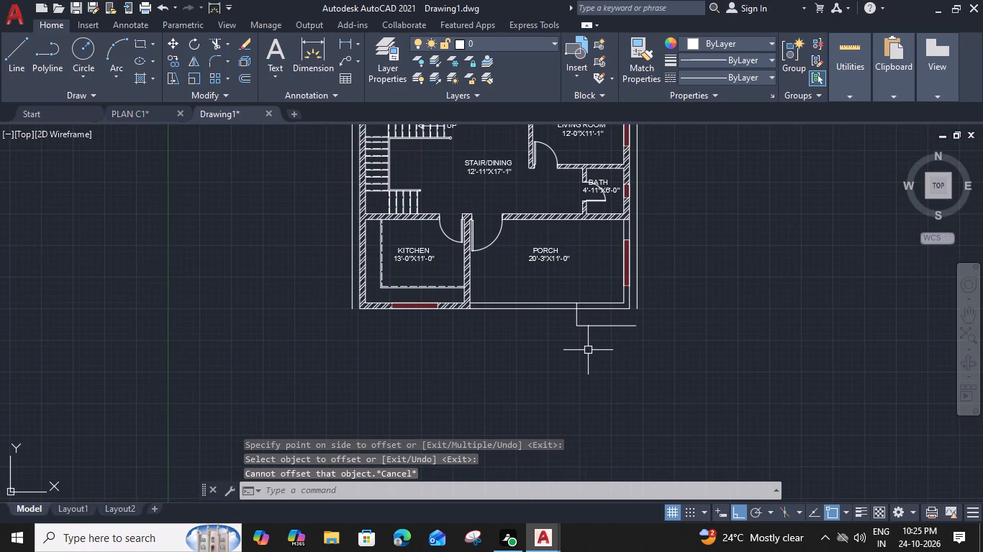
key("f")
key("space")
left_click(599, 329)
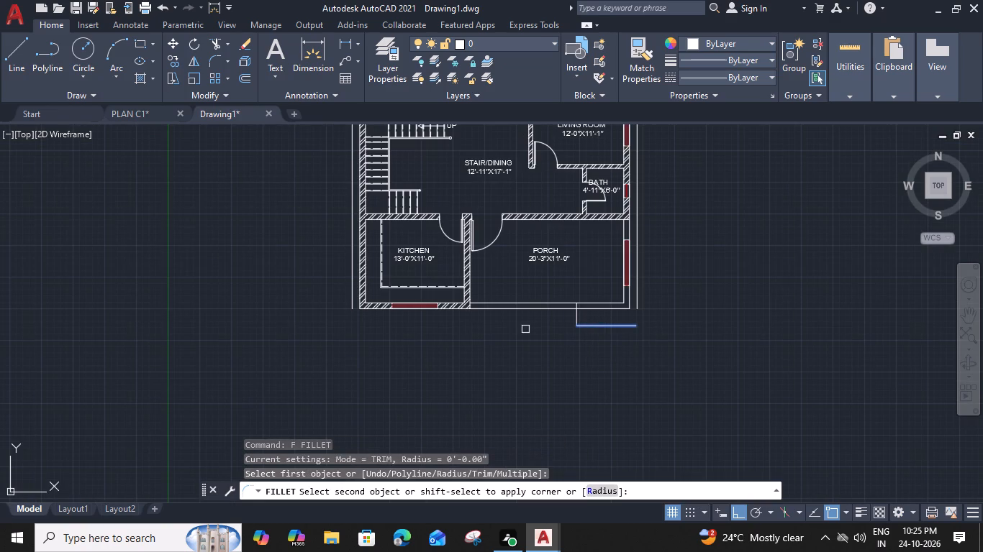
left_click(349, 303)
key("Escape")
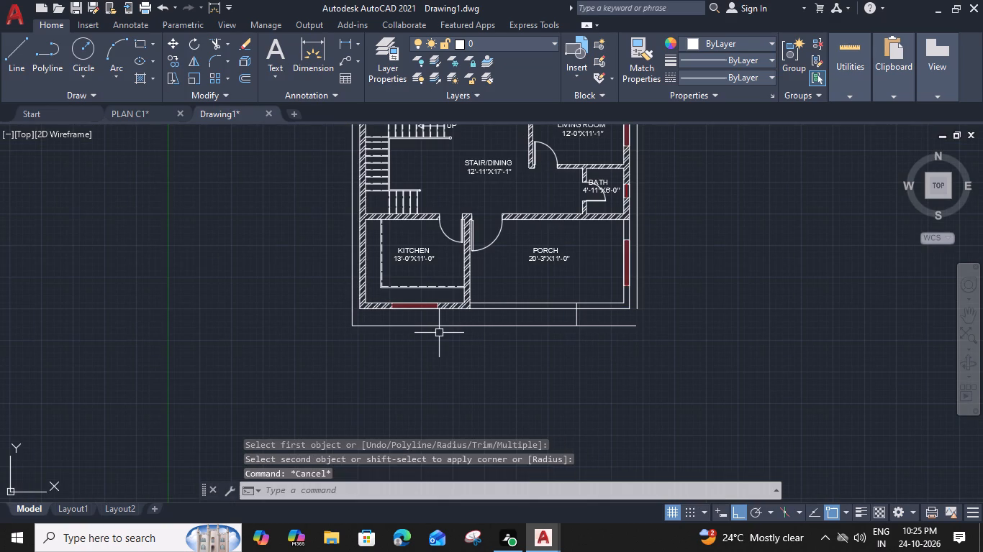
Draw a vertical line from the porch bottom wall's inner line, just right of the kitchen wall, down to the lower boundary line.
type("L")
key("space")
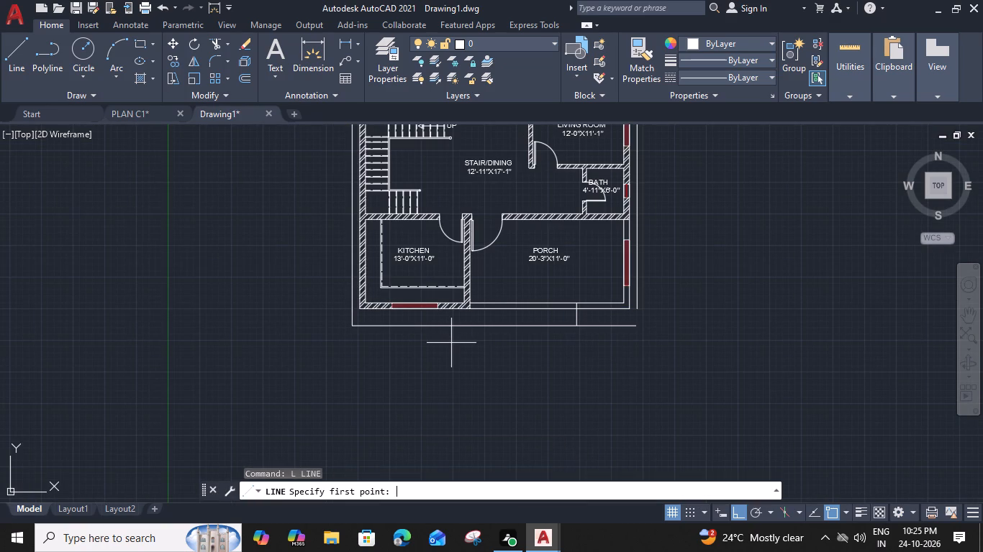
scroll(465, 321, "up", 2)
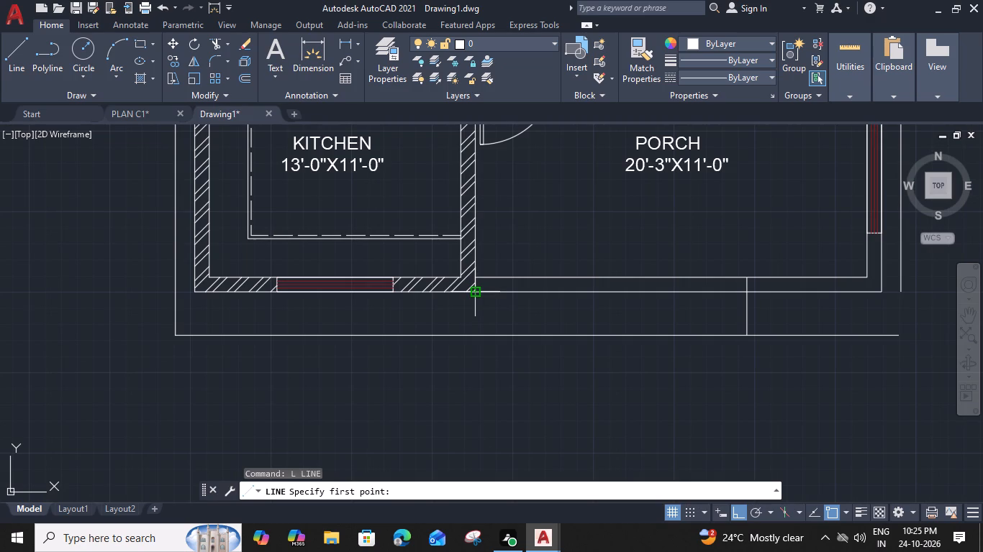
left_click(490, 277)
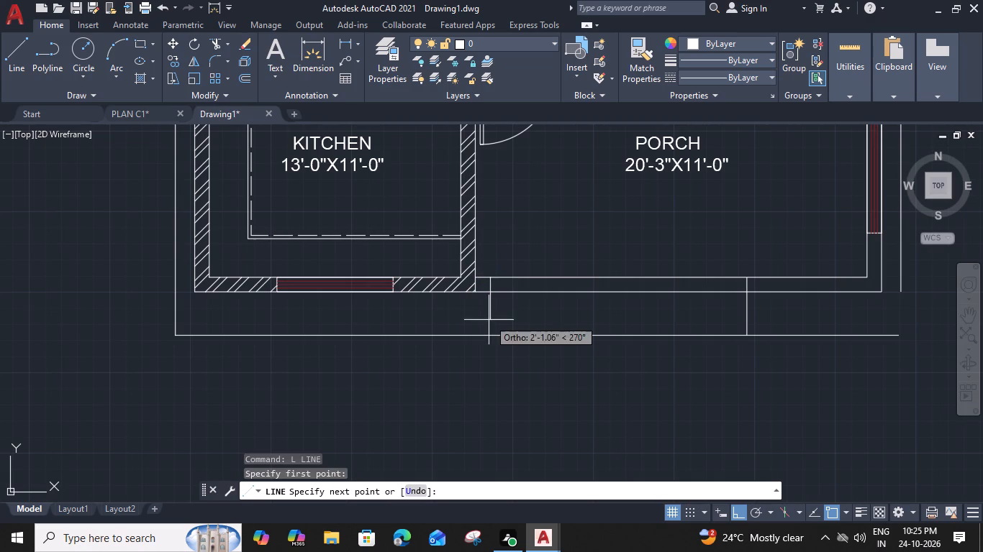
left_click(491, 336)
key("space")
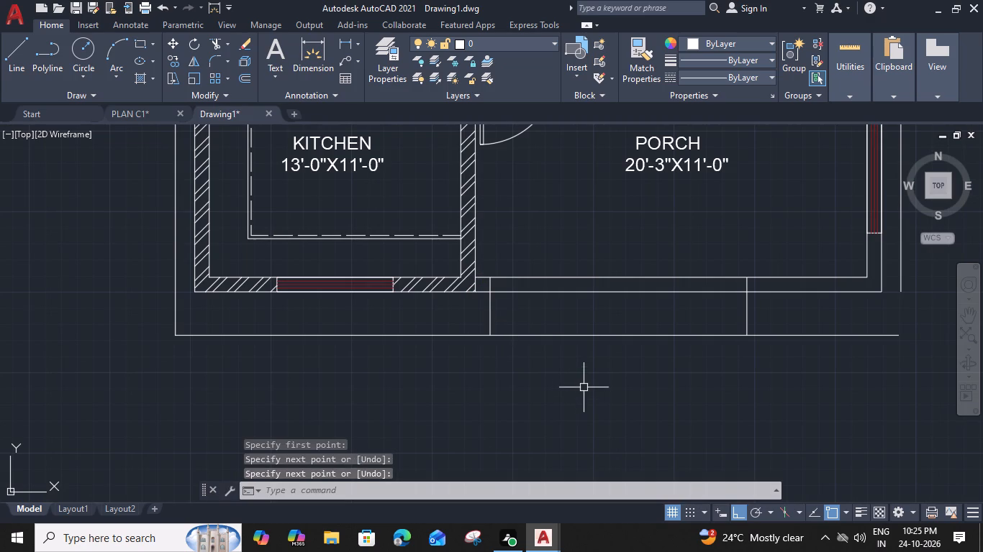
Fillet the lower boundary line with the right offset line to form the outer boundary's bottom-right corner.
scroll(589, 372, "down", 1)
middle_click_drag(591, 372, 526, 362)
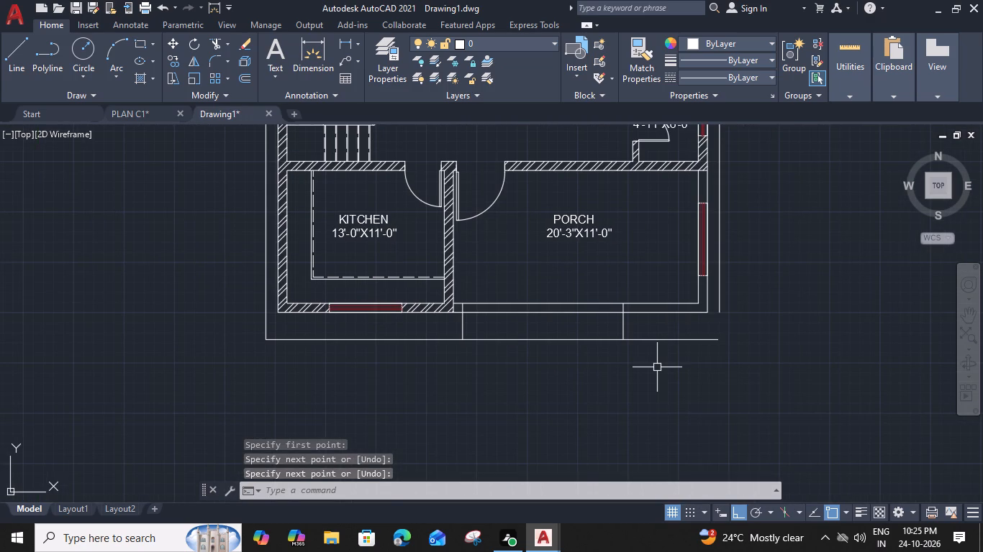
key("f")
key("space")
left_click(692, 341)
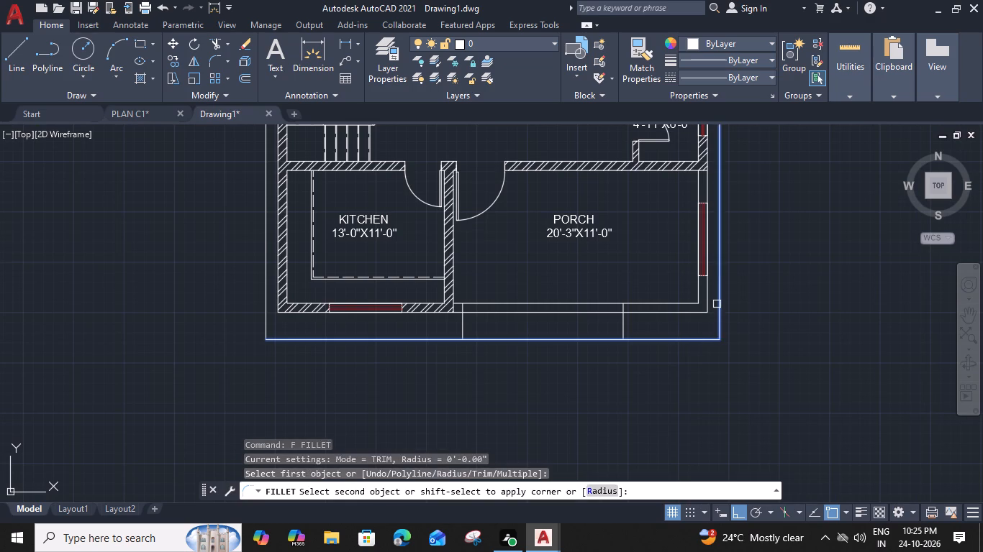
left_click(717, 304)
Fillet the top offset line with the right and left offset lines to close the outer boundary's two top corners.
middle_click_drag(676, 324, 562, 546)
middle_click_drag(556, 271, 472, 538)
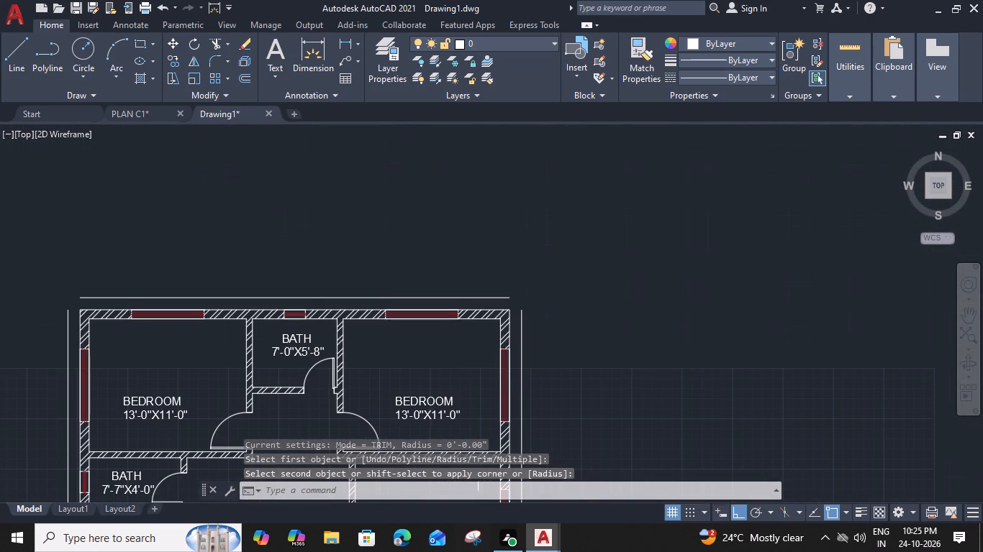
key("space")
left_click(522, 316)
left_click(503, 297)
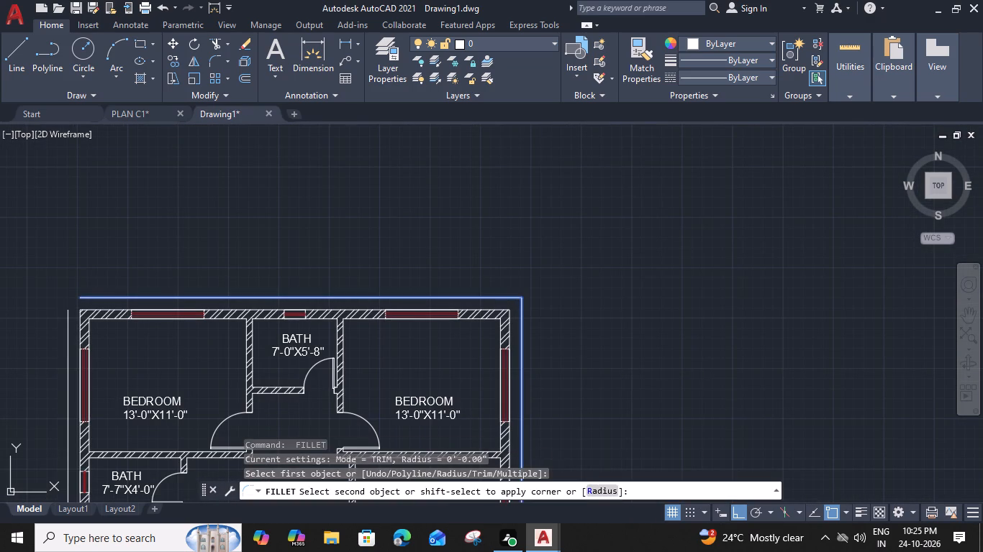
middle_click_drag(432, 329, 783, 328)
key("space")
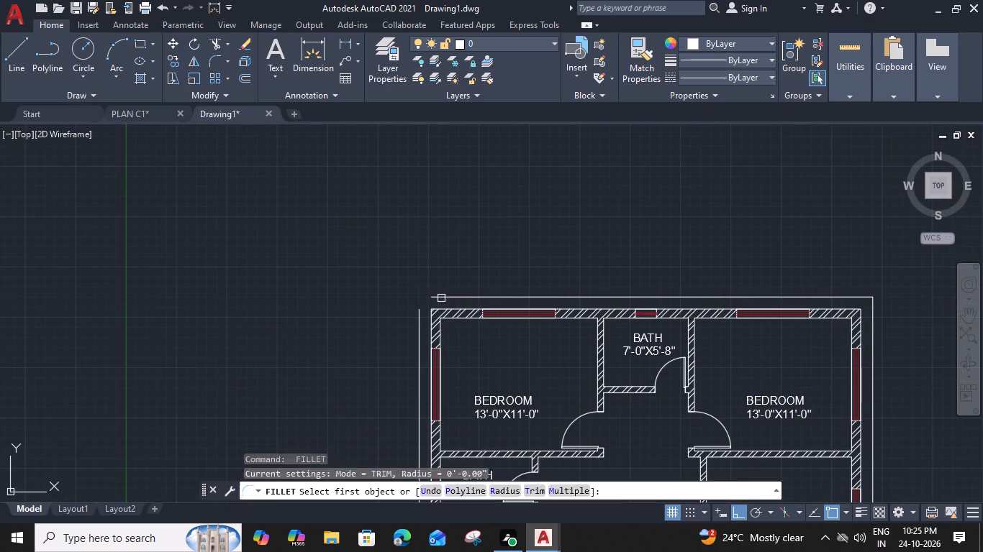
left_click(441, 298)
left_click(417, 315)
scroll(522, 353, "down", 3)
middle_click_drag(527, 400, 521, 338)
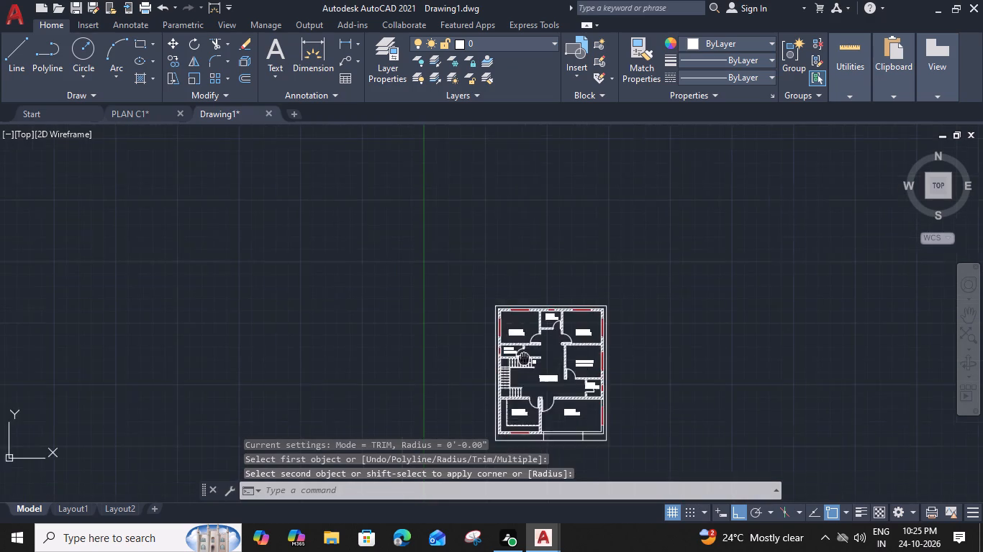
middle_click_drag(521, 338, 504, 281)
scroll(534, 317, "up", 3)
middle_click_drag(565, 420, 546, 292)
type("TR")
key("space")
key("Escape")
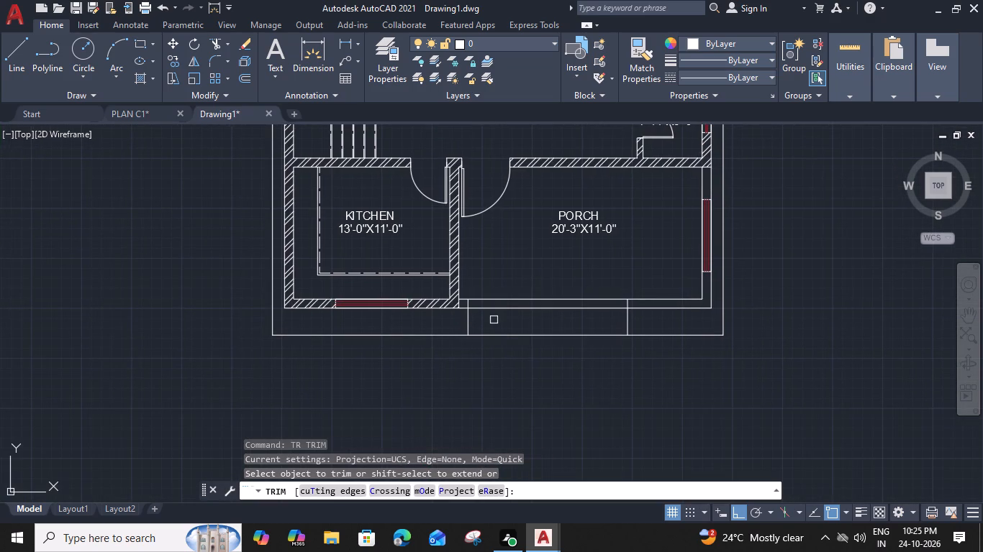
Offset the two vertical lines below the porch by 6" toward each other to form the entrance steps' side walls.
left_click(469, 315)
type("O 6\"")
key("Return")
left_click(526, 324)
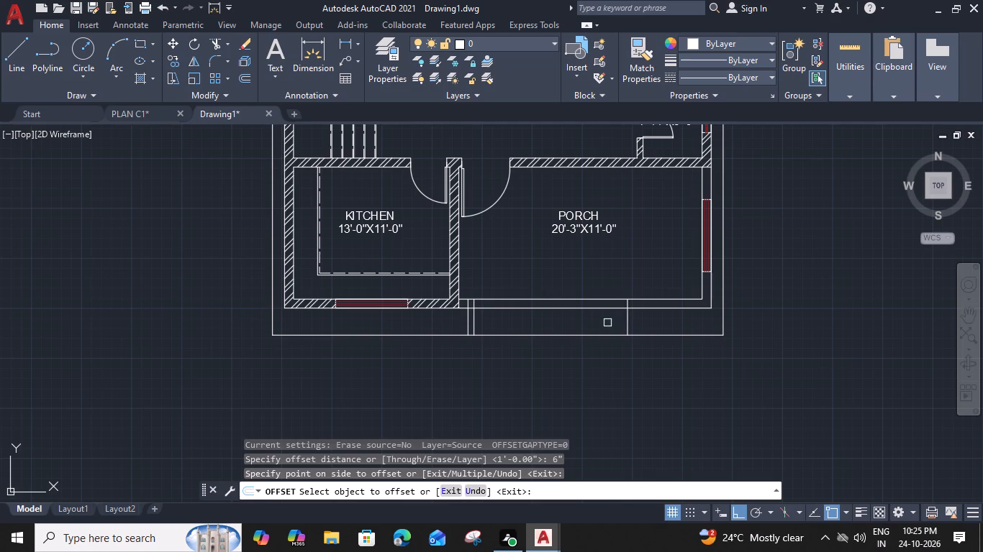
left_click(631, 323)
left_click(602, 320)
key("Escape")
Trim the porch wall's outer line between each side-wall pair and the outer vertical lines where they cross the porch wall.
type("TR")
key("space")
scroll(600, 316, "up", 2)
left_click(663, 301)
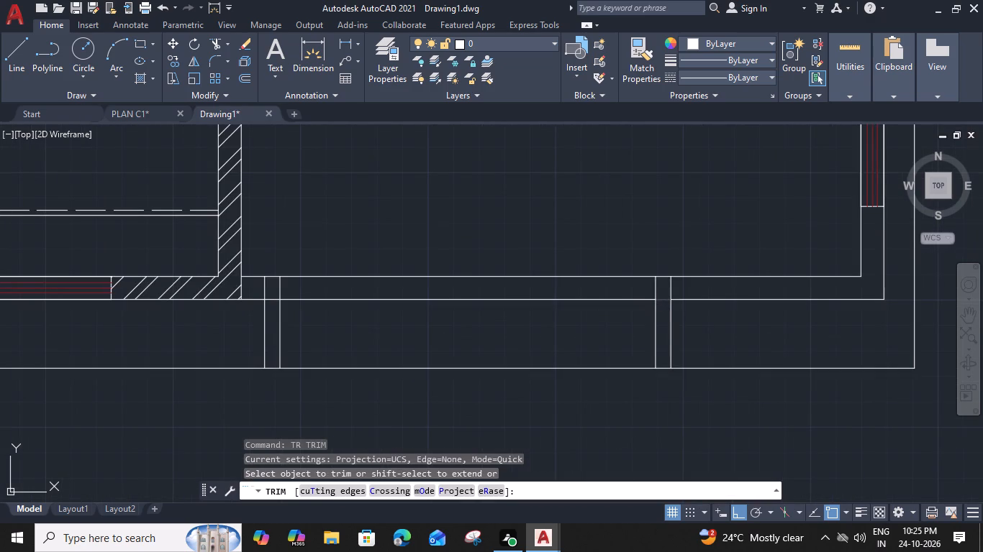
left_click(273, 300)
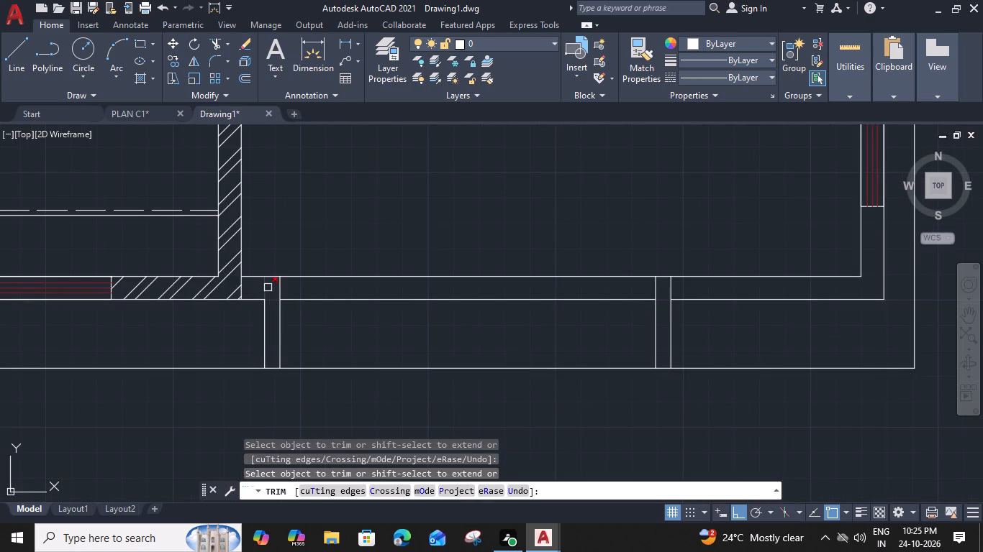
left_click(268, 287)
left_click(673, 287)
middle_click_drag(538, 306, 553, 317)
key("Escape")
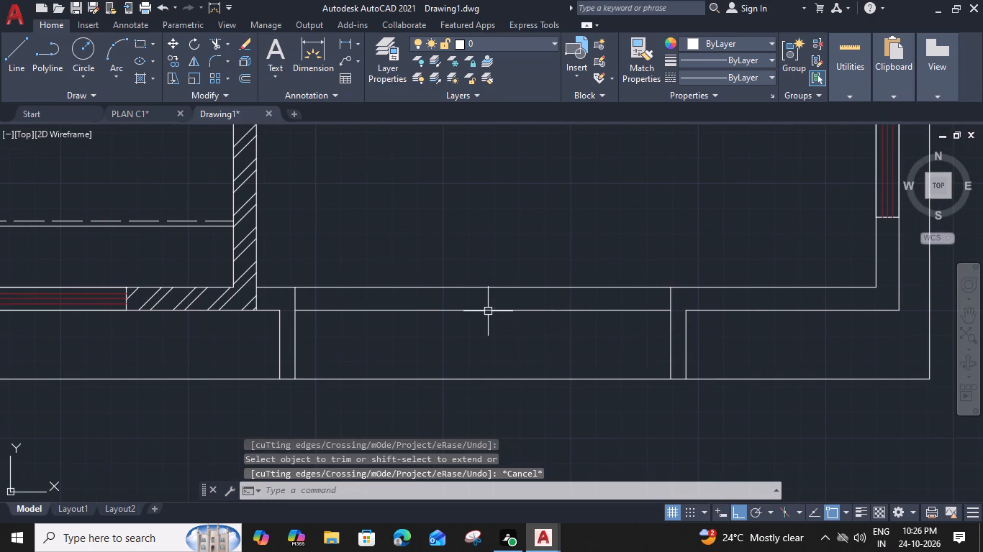
Delete the remaining outer line of the porch wall between the two side walls of the steps.
left_click(488, 310)
key("Delete")
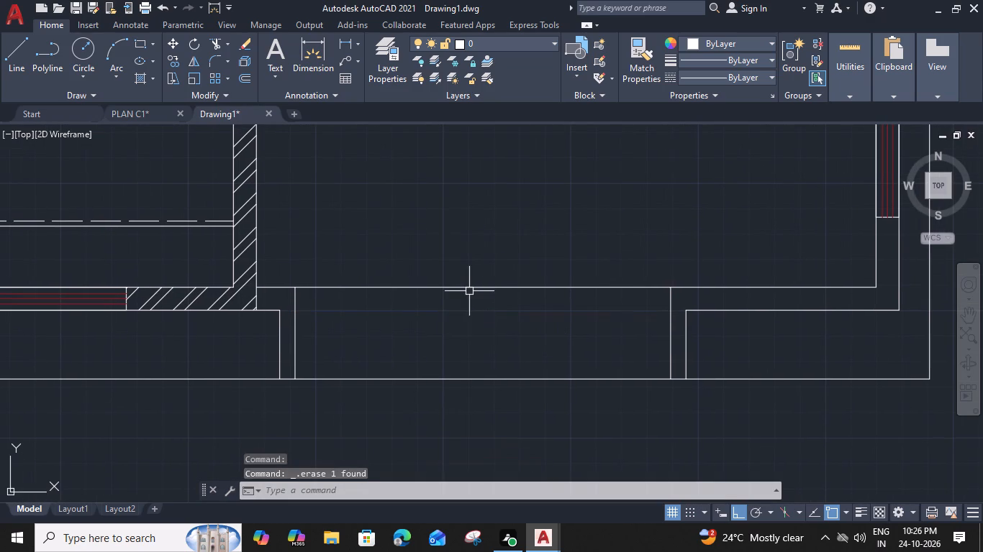
Offset the porch wall's inner line downward twice at 1' spacing to create the entrance step lines.
left_click(470, 288)
type("O 1")
type("'")
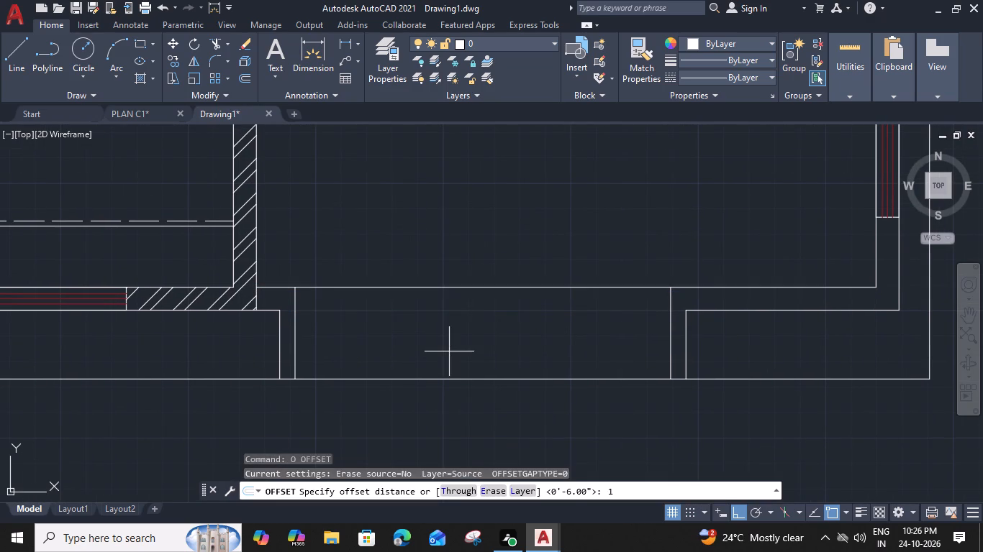
key("space")
left_click(450, 356)
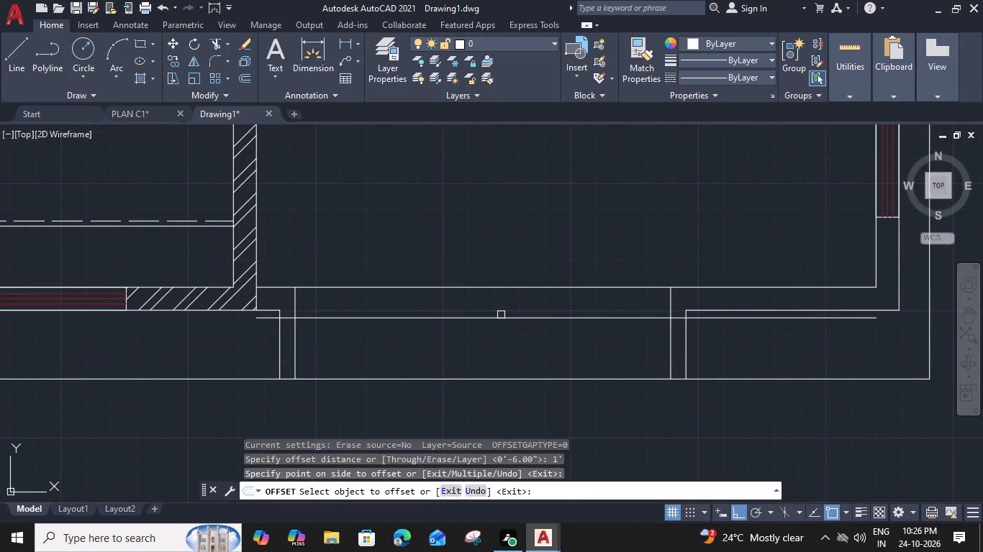
left_click(500, 319)
left_click(486, 349)
key("Escape")
Trim both step lines so they run only between the inner faces of the two side walls.
type("TR")
key("space")
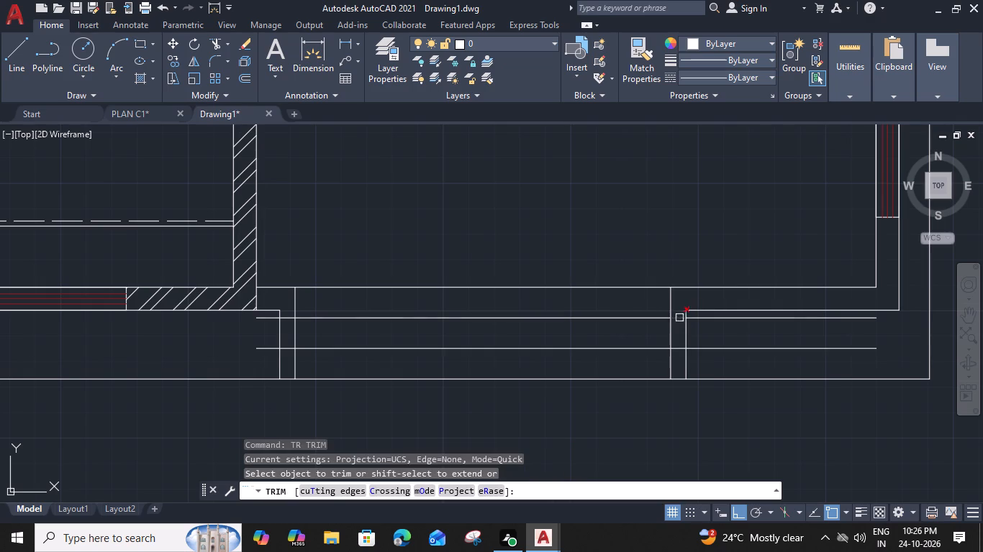
left_click(679, 318)
left_click(706, 318)
left_click(704, 350)
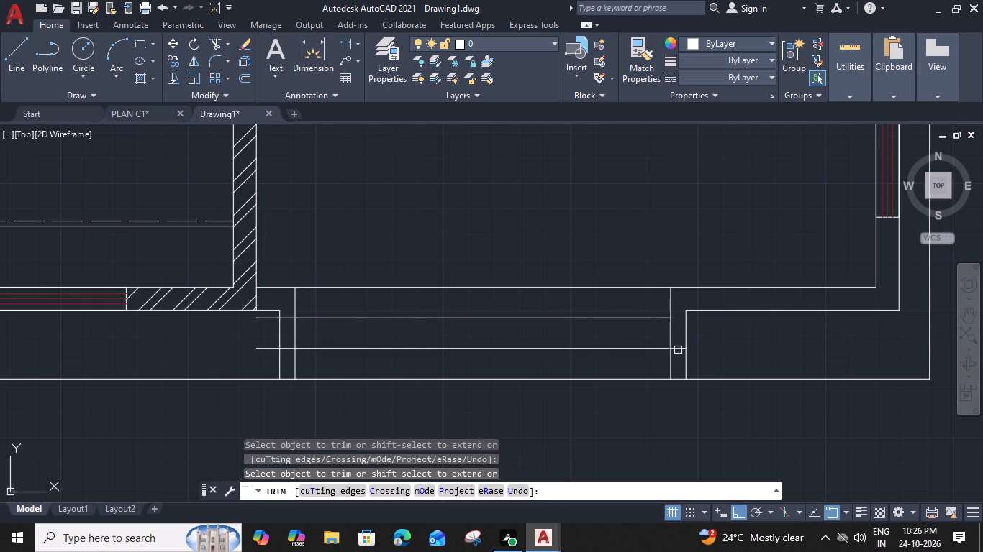
left_click(678, 349)
left_click(288, 350)
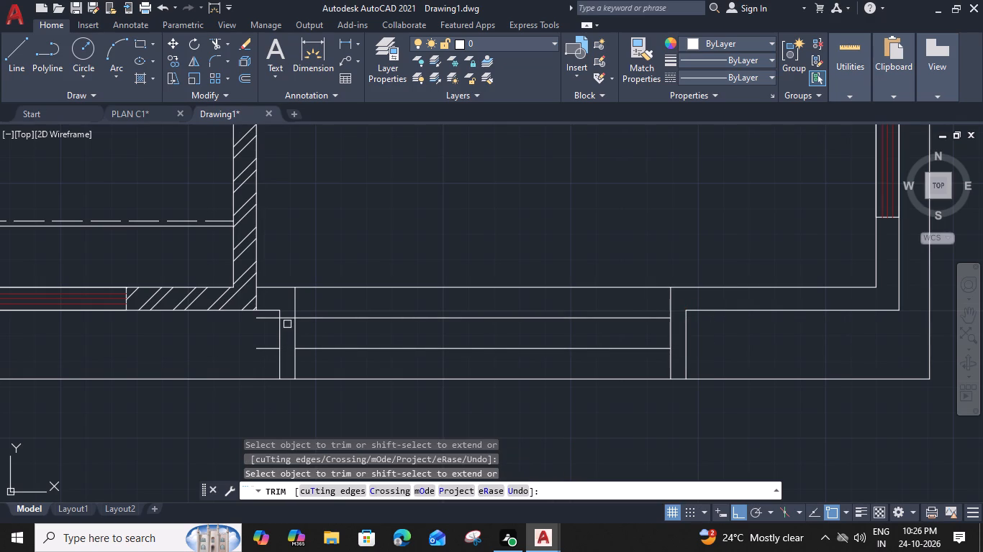
left_click(288, 320)
left_click(270, 321)
left_click(265, 349)
key("Escape")
Offset the porch wall's inner line downward by 1" for the top step's nosing line.
left_click(513, 287)
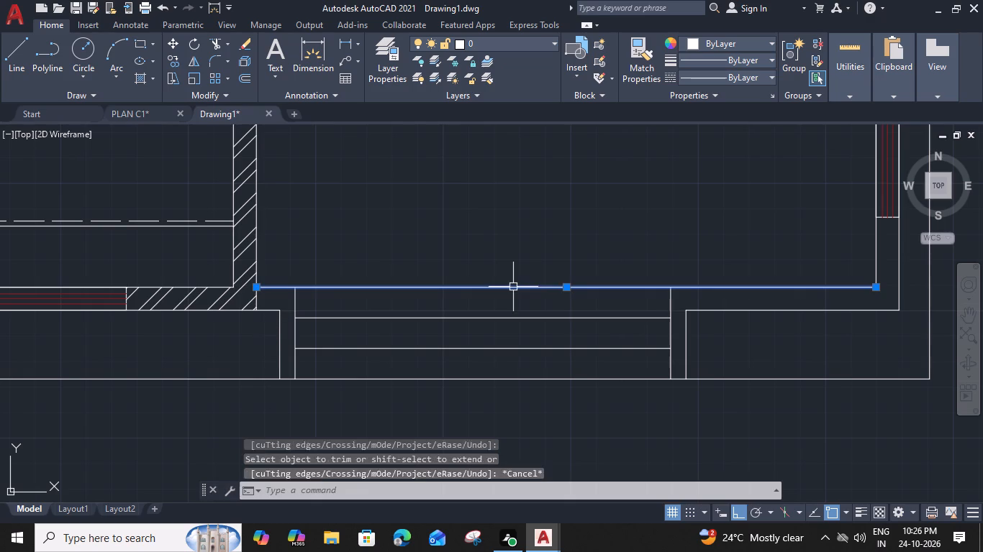
key("o")
key("space")
key("1")
key("shift+quotedbl")
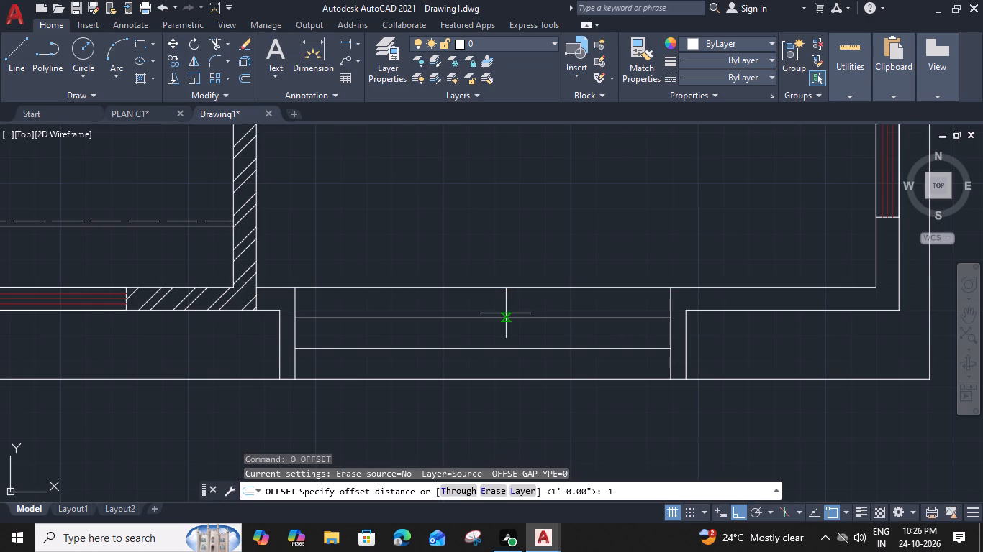
key("Return")
left_click(498, 347)
key("Escape")
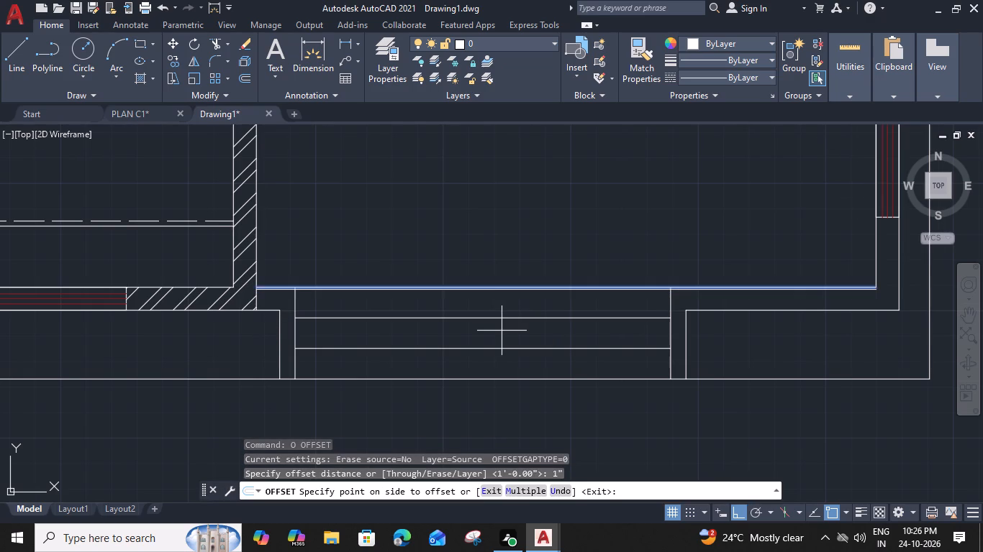
Trim both ends of the nosing line back to the inner faces of the side walls.
scroll(294, 296, "up", 1)
type("TR")
key("space")
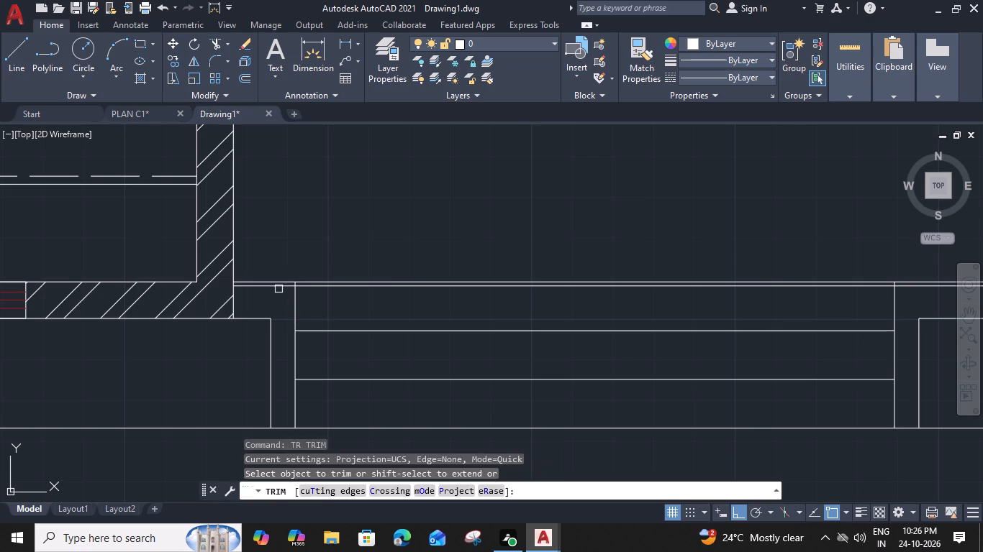
left_click(278, 289)
middle_click_drag(457, 312, 313, 313)
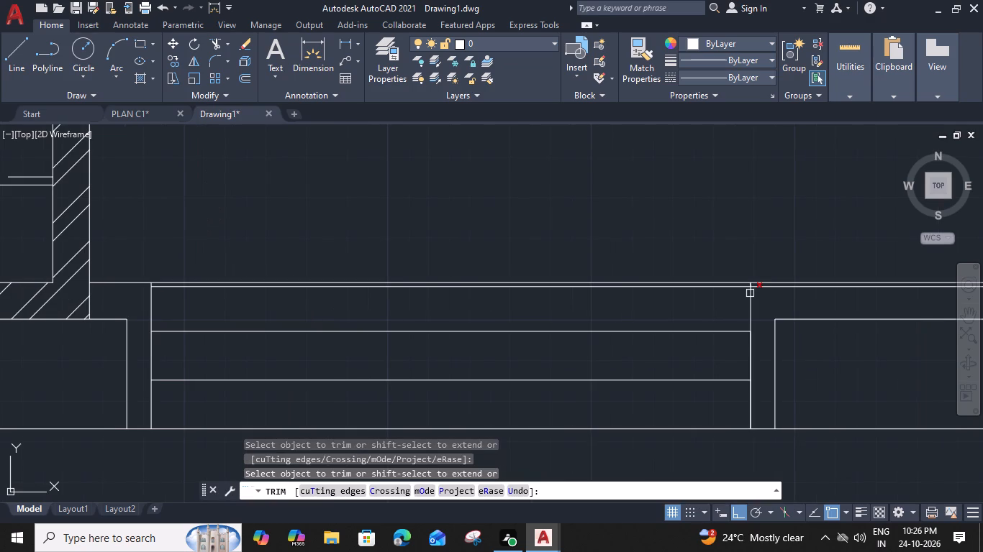
left_click(764, 287)
key("Escape")
Change the nosing line's linetype to the dashed ACAD linetype.
left_click(728, 287)
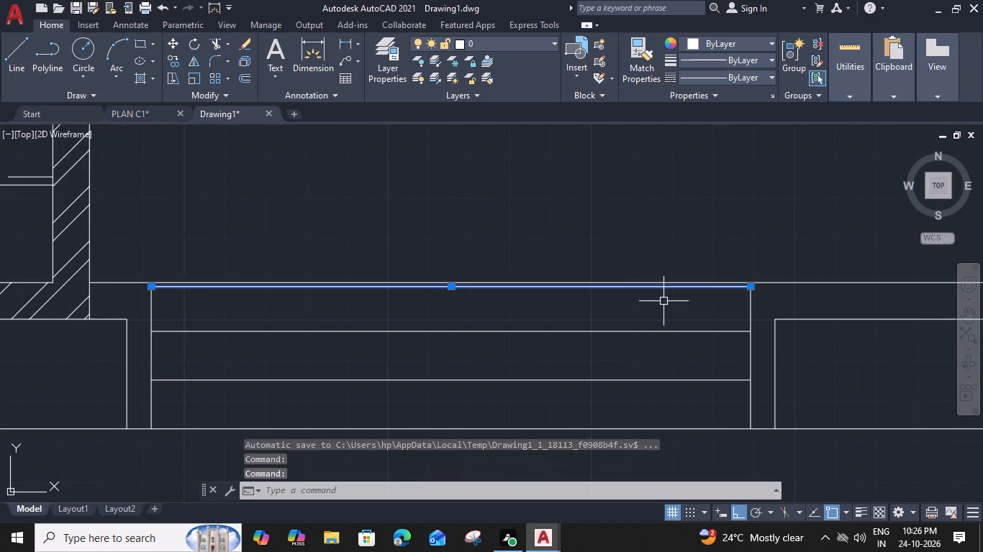
left_click(756, 81)
left_click(748, 126)
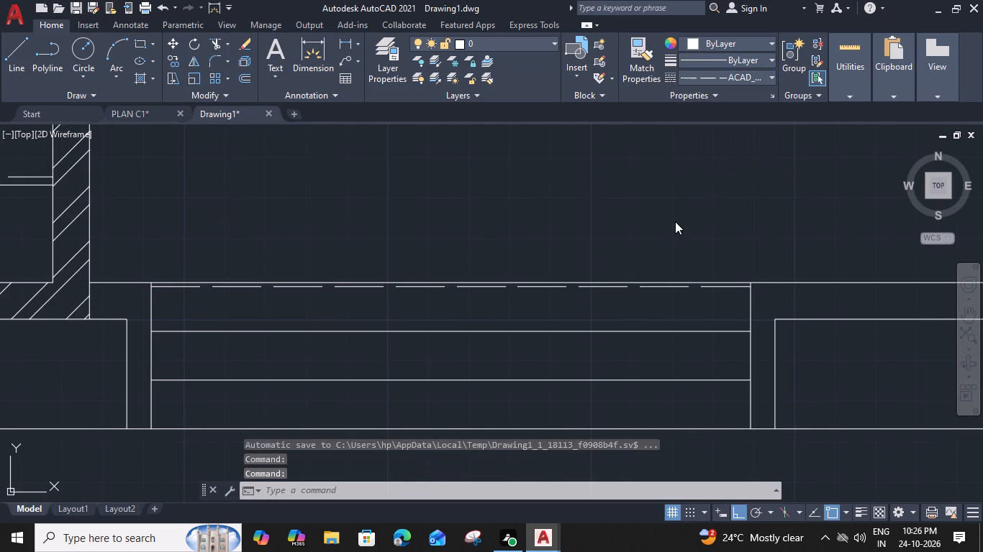
Offset the dashed nosing line downward three times at 1' spacing so each step edge gets one.
middle_click_drag(623, 280, 654, 218)
key("o")
key("space")
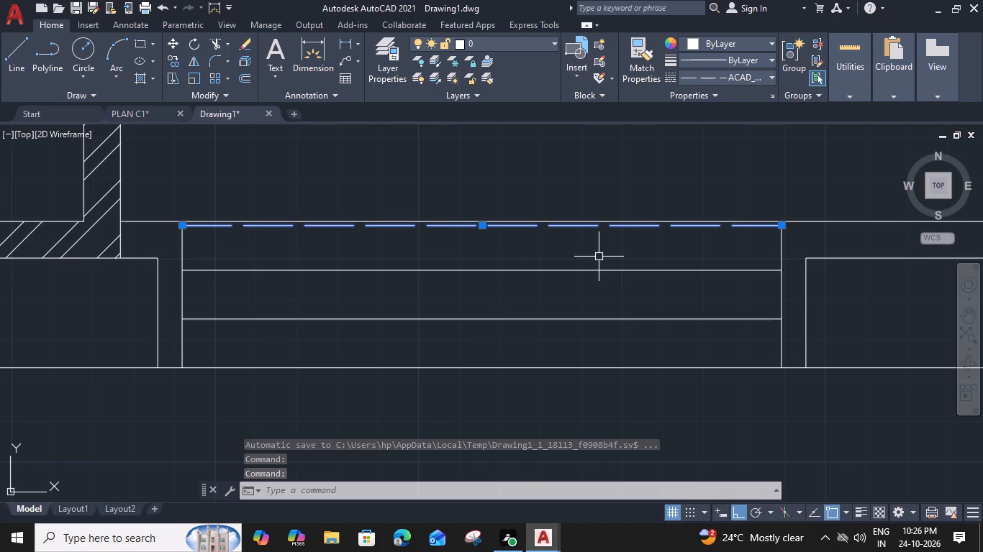
key("1")
type("'")
key("space")
left_click(589, 307)
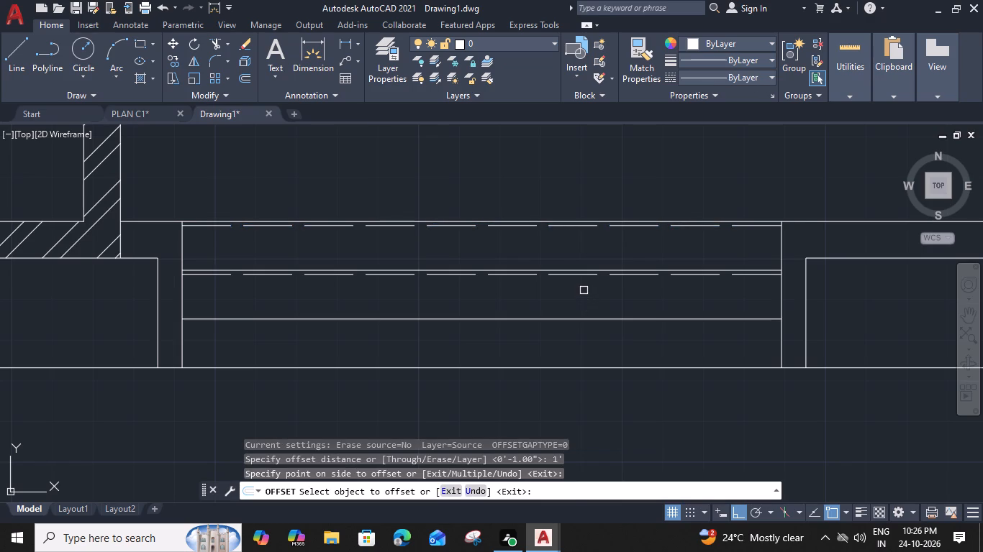
left_click(587, 275)
left_click(582, 336)
left_click(583, 327)
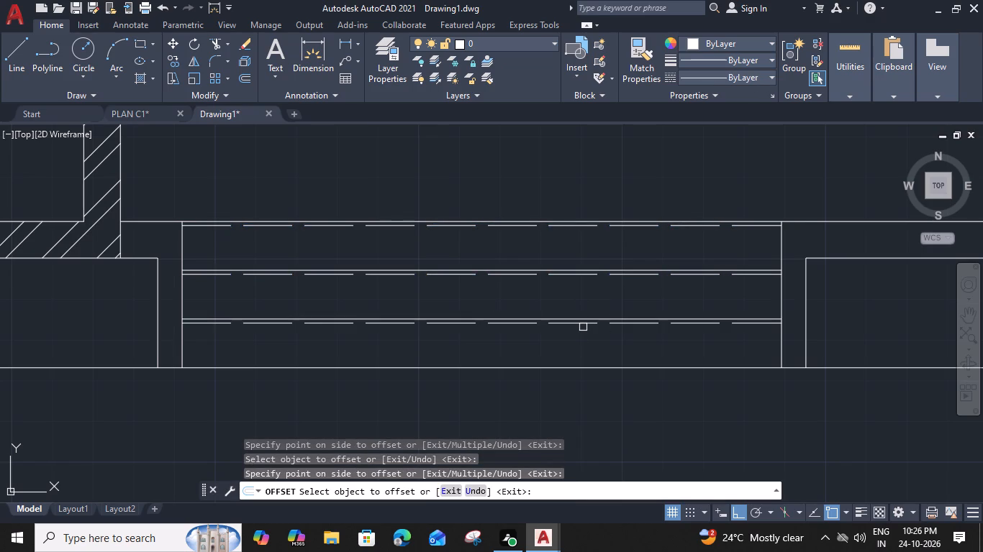
left_click(586, 324)
left_click(581, 378)
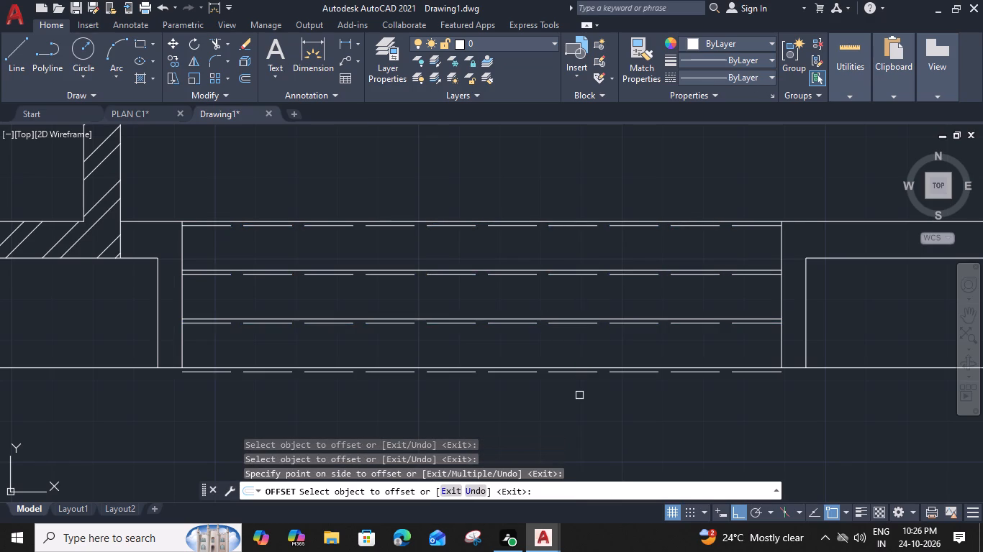
key("Escape")
Insert the Trees - Imperial block below the kitchen's front wall, just outside the boundary line.
scroll(707, 376, "down", 2)
middle_click_drag(722, 387, 710, 376)
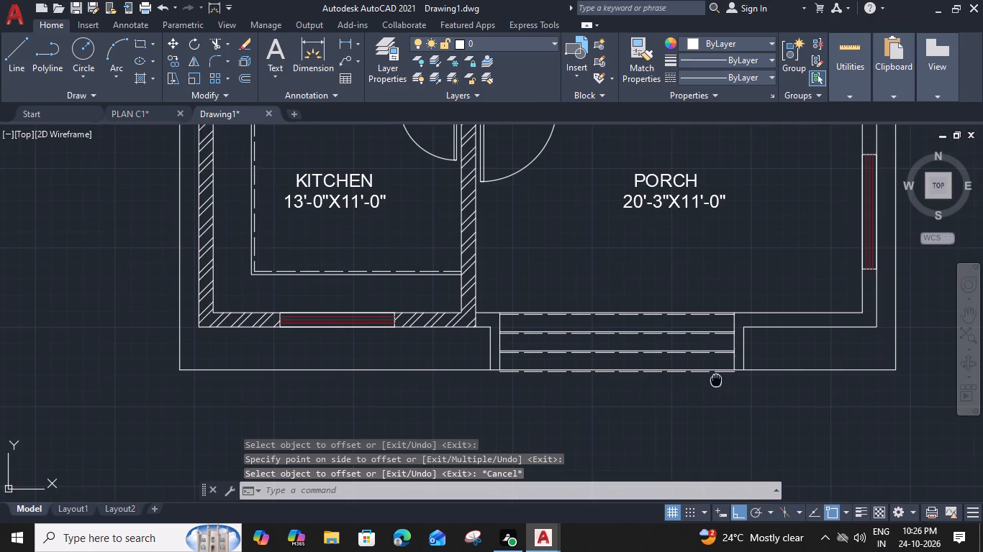
middle_click_drag(710, 376, 692, 363)
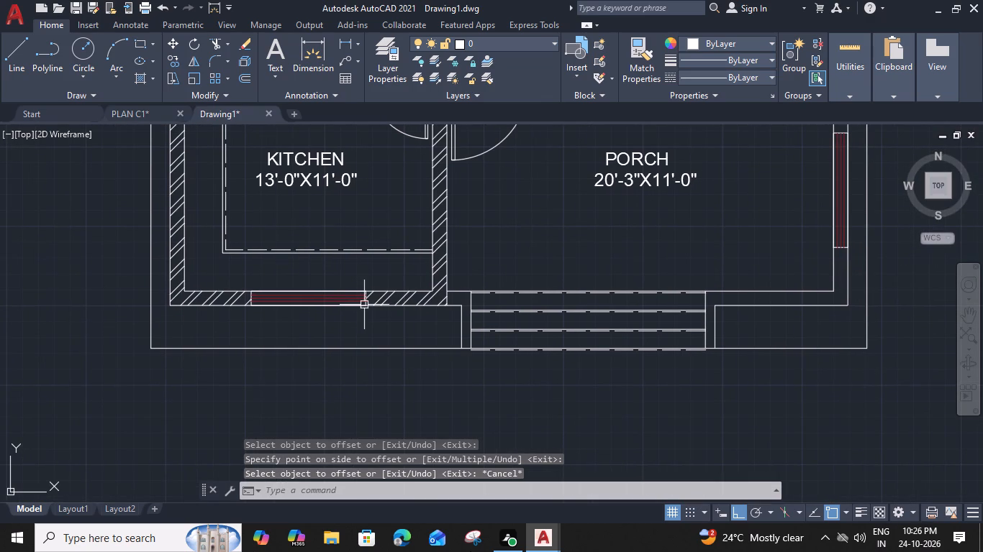
key("ctrl+3")
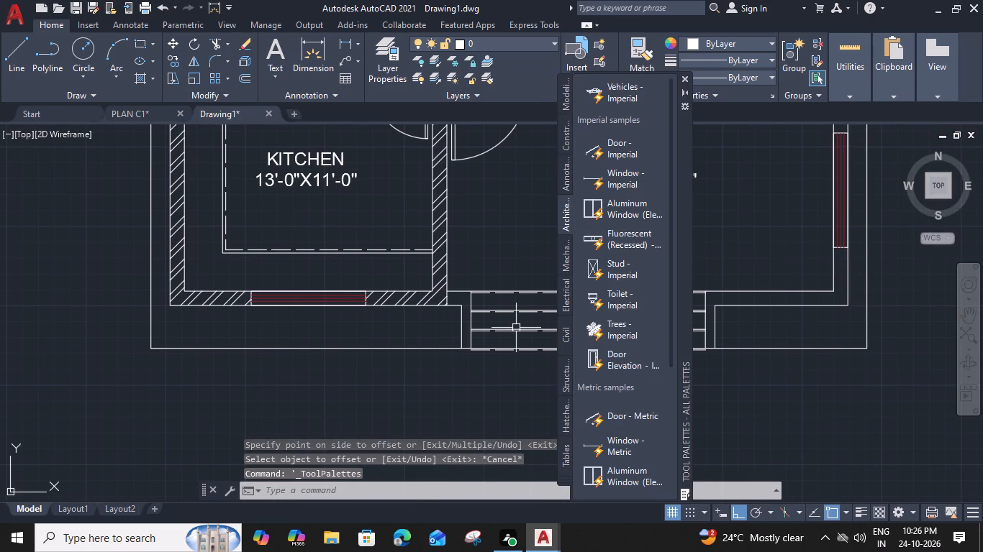
left_click(617, 327)
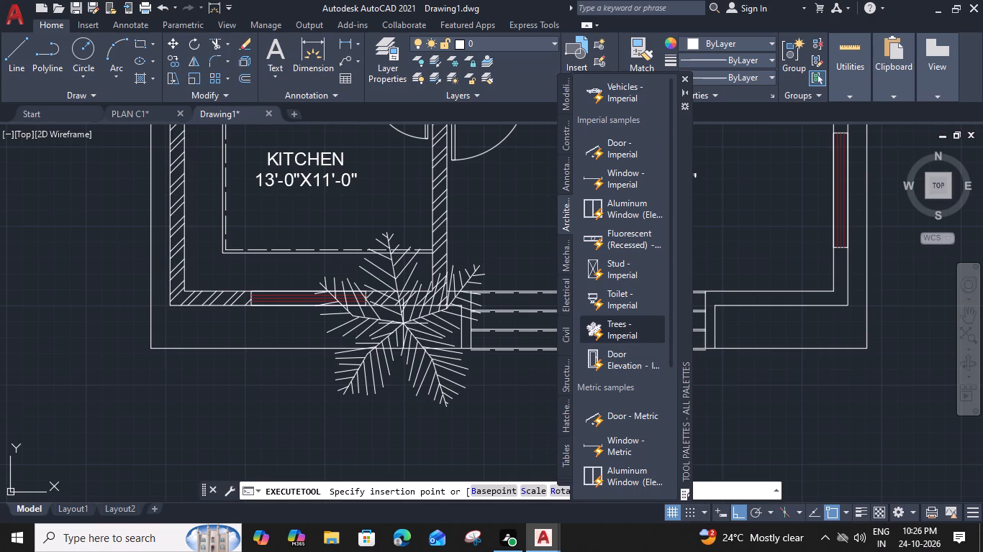
left_click(365, 400)
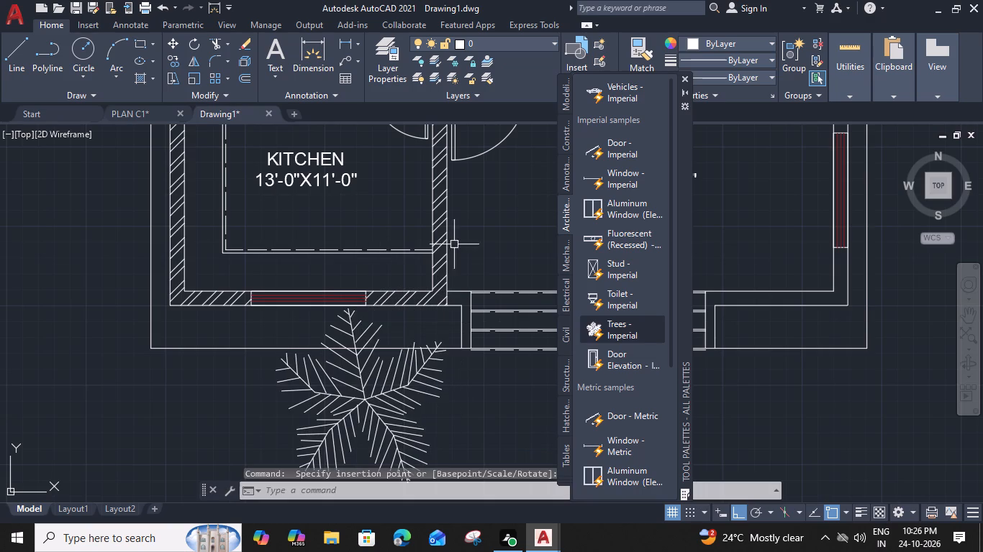
left_click(688, 76)
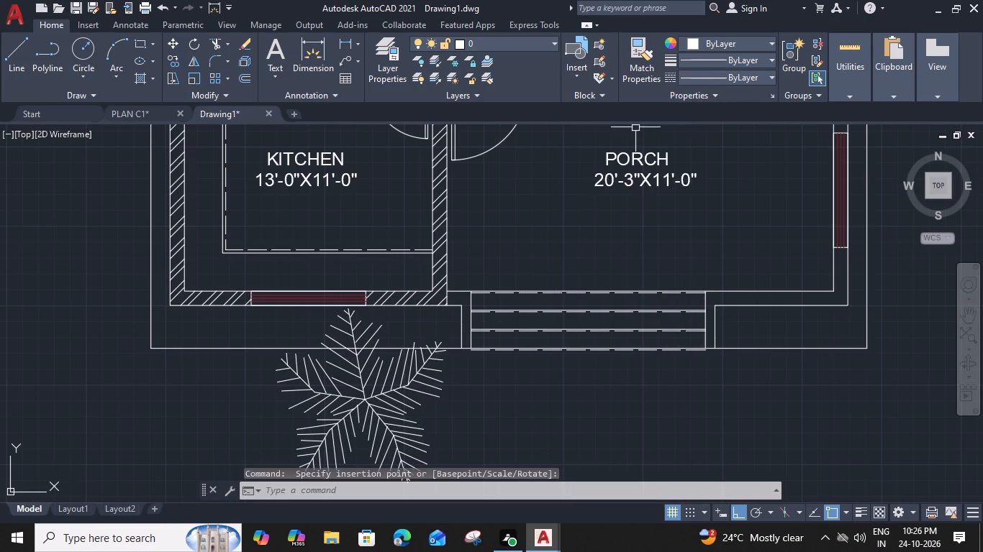
Scale the inserted tree block down about its centre so it is small enough for the front boundary strip.
middle_click_drag(415, 344, 471, 236)
left_click(431, 293)
type("SC")
key("space")
left_click(422, 288)
left_click(454, 293)
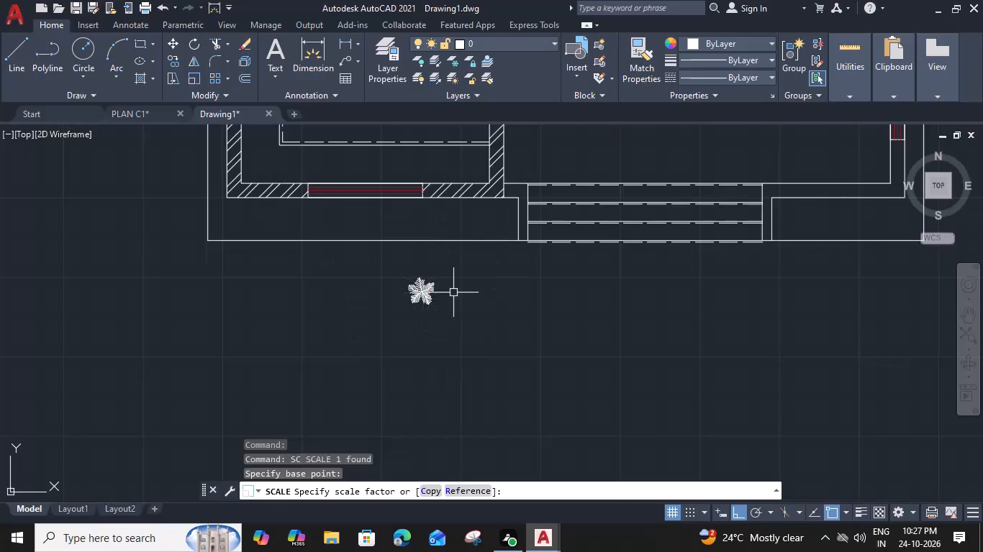
Move the small tree into the strip between the kitchen's front wall and the boundary line, near the window's east end.
left_click(430, 292)
key("m")
key("space")
scroll(435, 278, "up", 2)
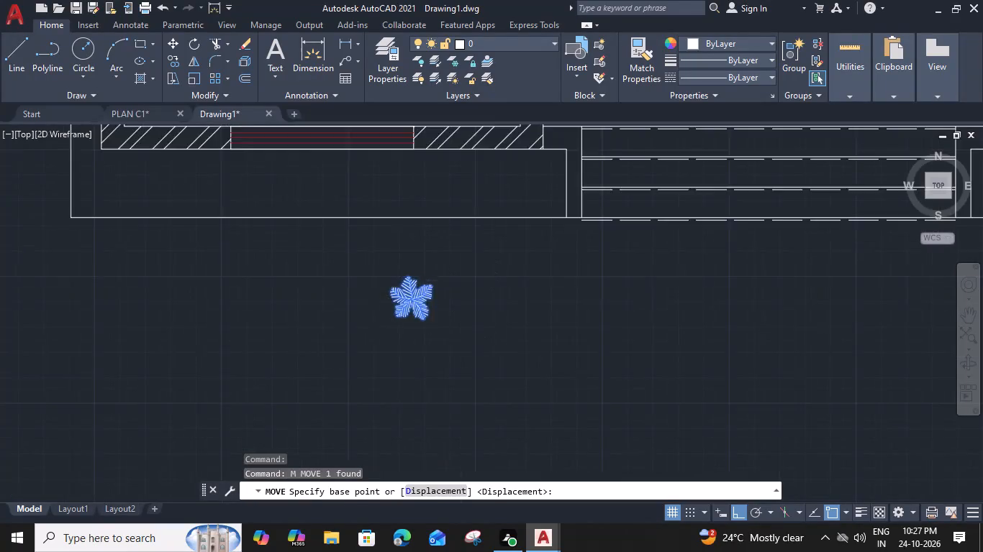
scroll(435, 278, "up", 1)
left_click(425, 296)
scroll(421, 241, "down", 3)
middle_click_drag(421, 245, 410, 287)
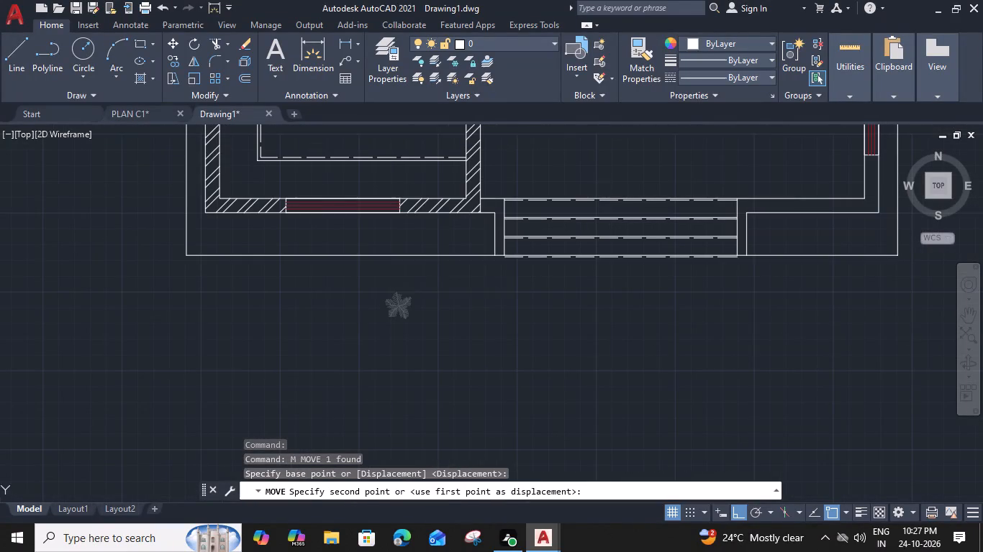
left_click(412, 232)
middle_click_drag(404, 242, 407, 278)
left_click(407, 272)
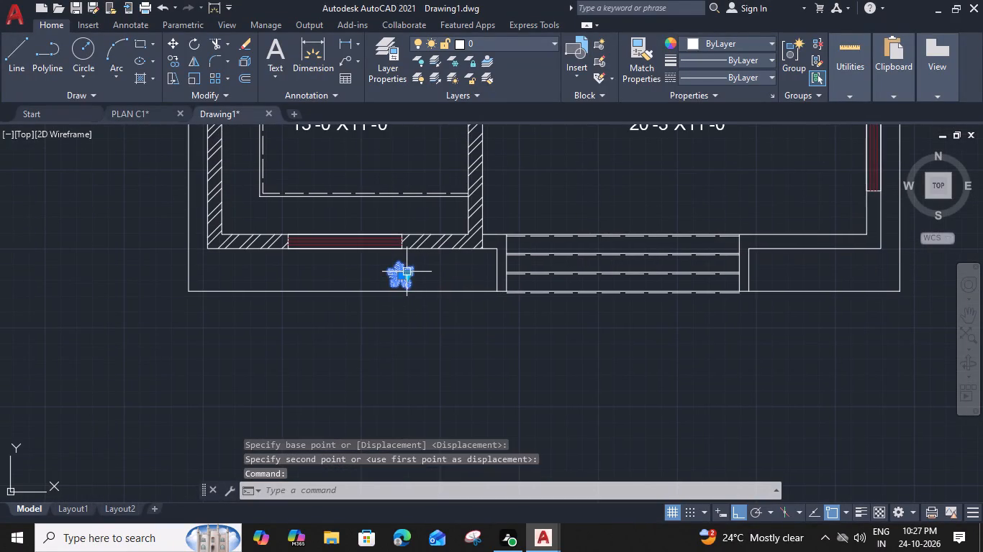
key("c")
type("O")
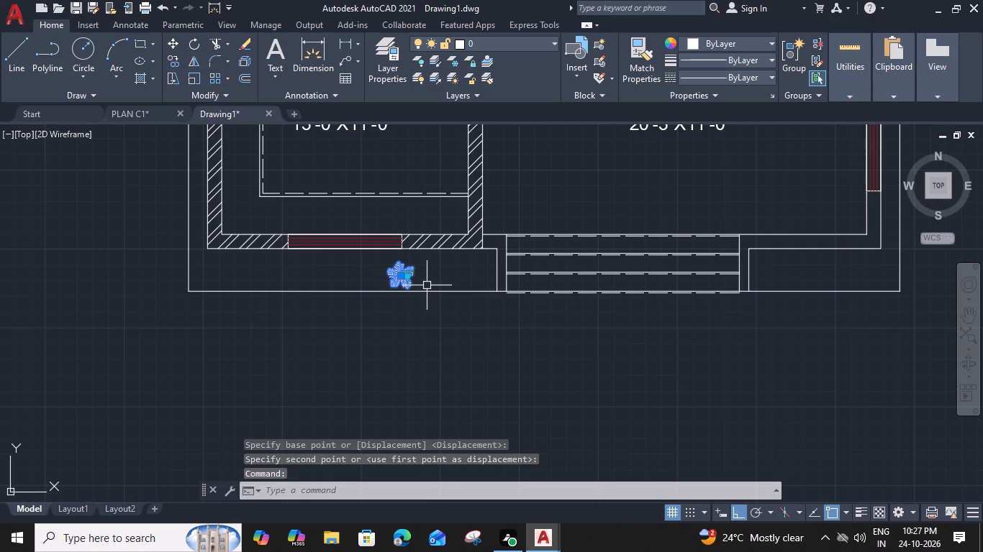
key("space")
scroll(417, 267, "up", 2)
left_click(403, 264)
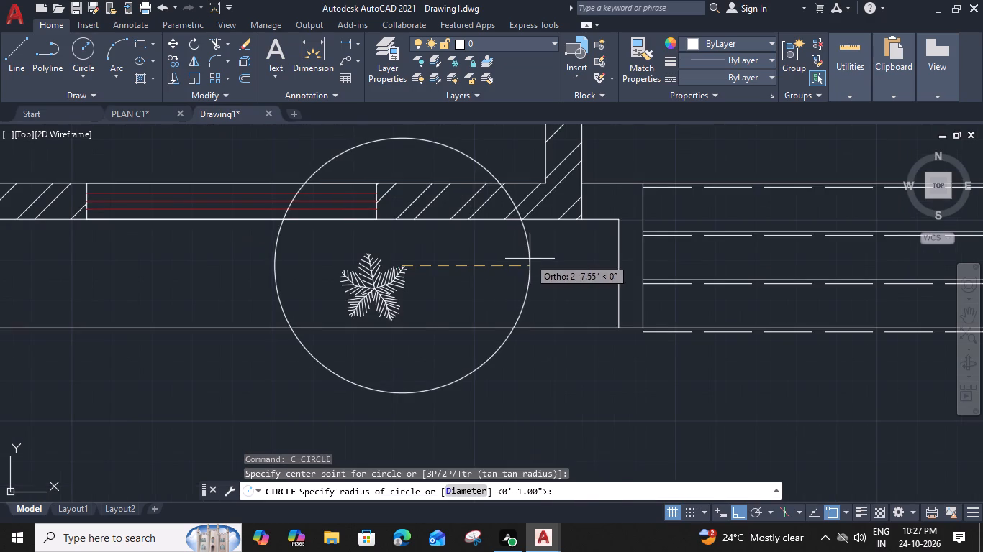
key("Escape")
Copy the tree three times eastward in a row along the kitchen's front strip, up to the entrance steps.
left_click(405, 270)
type("CO")
key("space")
left_click(407, 265)
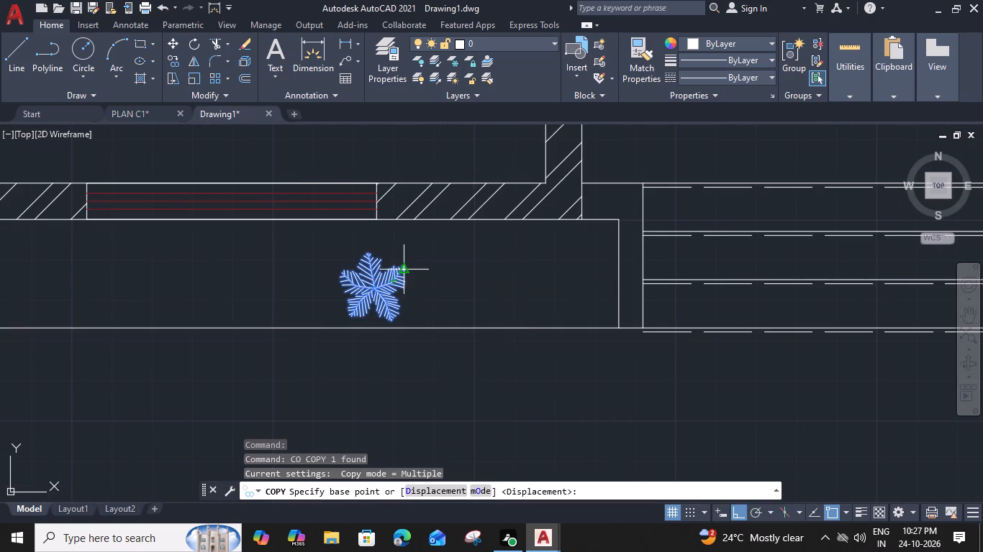
left_click(472, 271)
left_click(535, 270)
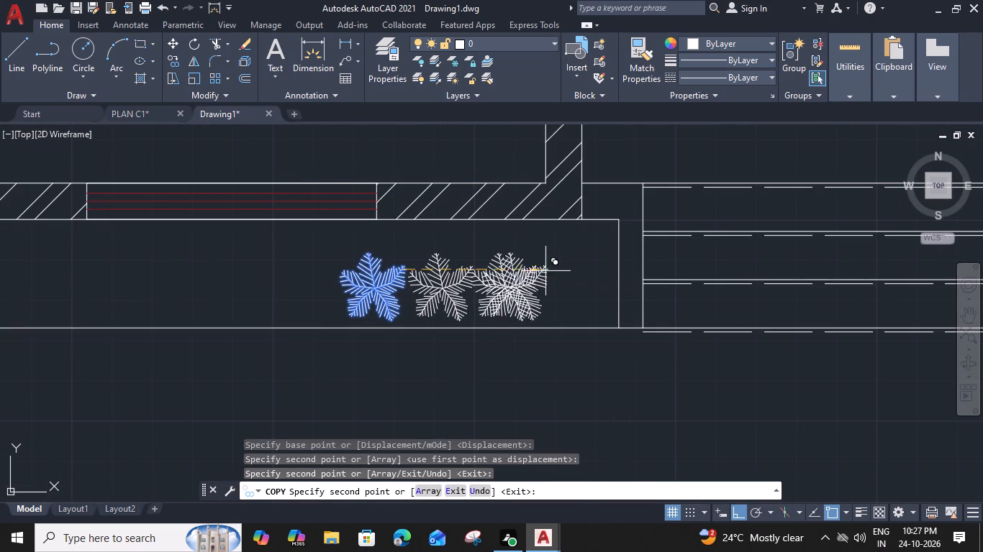
left_click(599, 270)
Place four more tree copies at the west end of the kitchen's front strip, reaching the boundary corner.
middle_click_drag(251, 278, 603, 277)
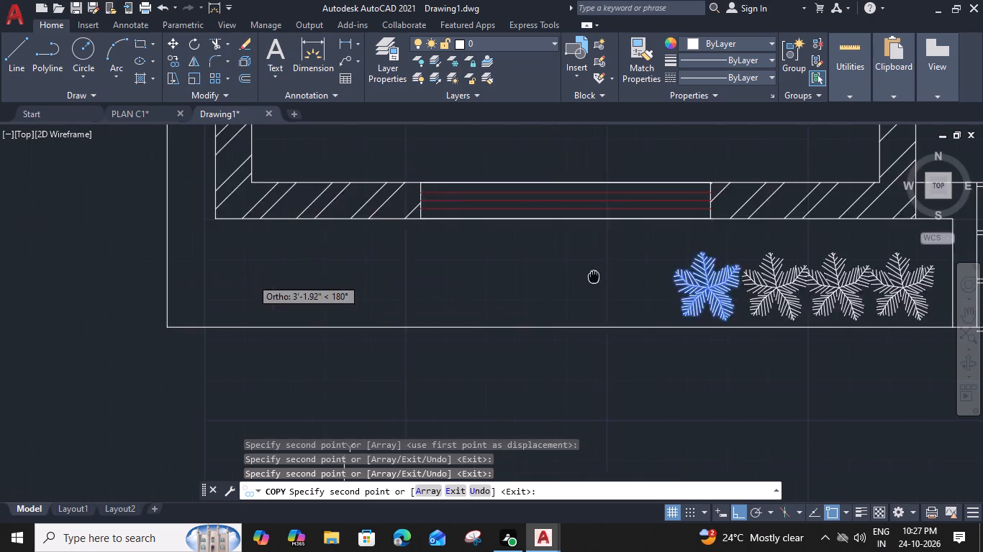
middle_click_drag(603, 277, 610, 277)
left_click(439, 280)
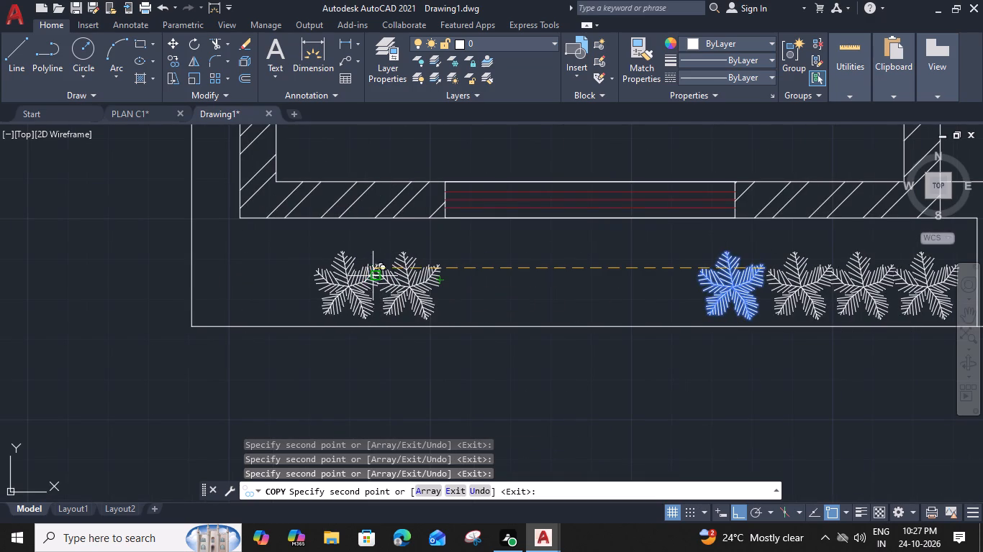
left_click(370, 272)
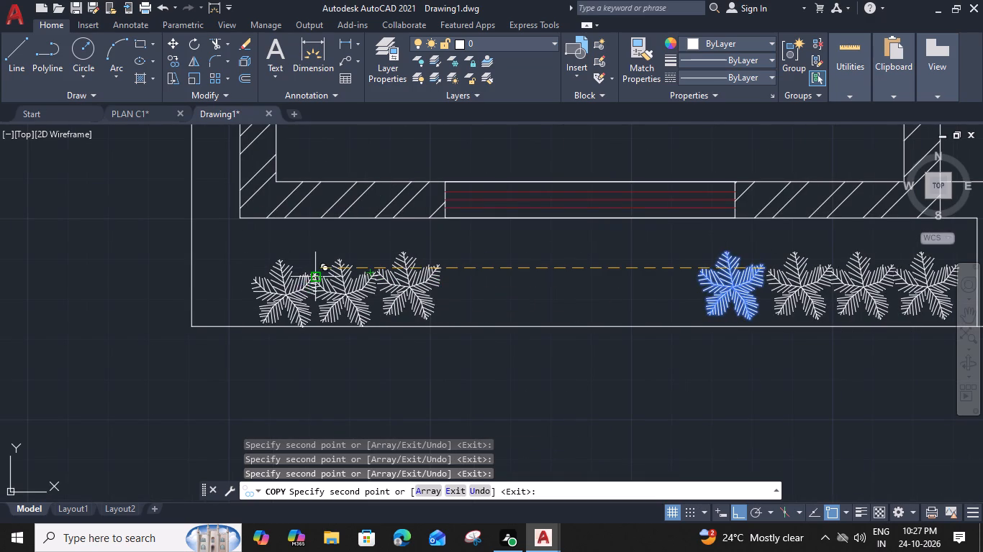
left_click(304, 273)
left_click(248, 248)
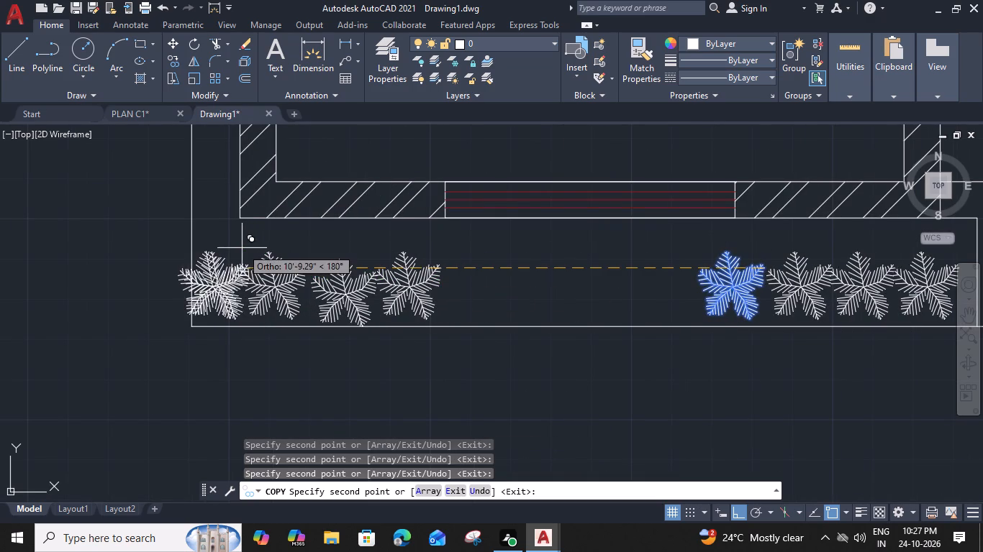
Place four tree copies in a row in the front strip east of the entrance steps.
scroll(481, 273, "down", 3)
middle_click_drag(529, 280, 183, 296)
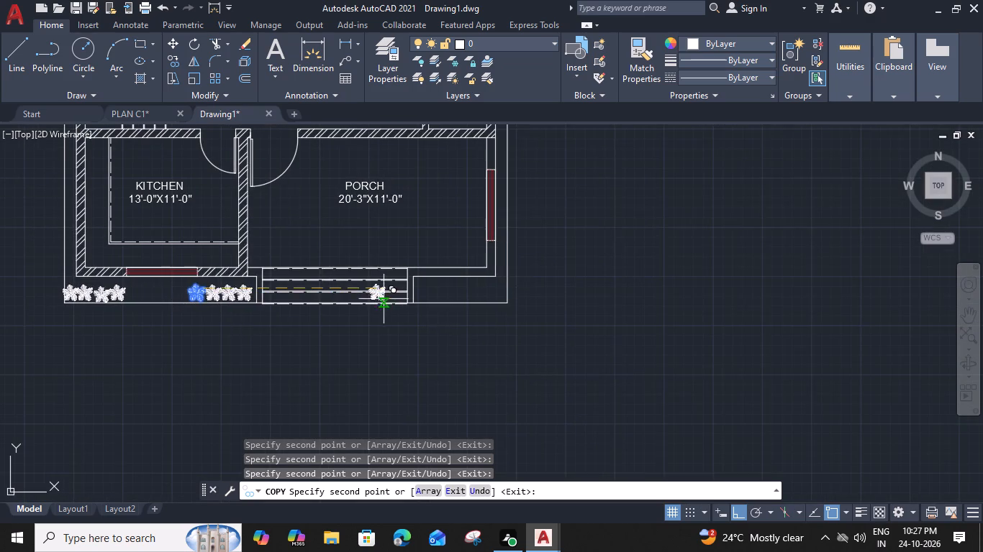
scroll(407, 295, "up", 2)
left_click(463, 290)
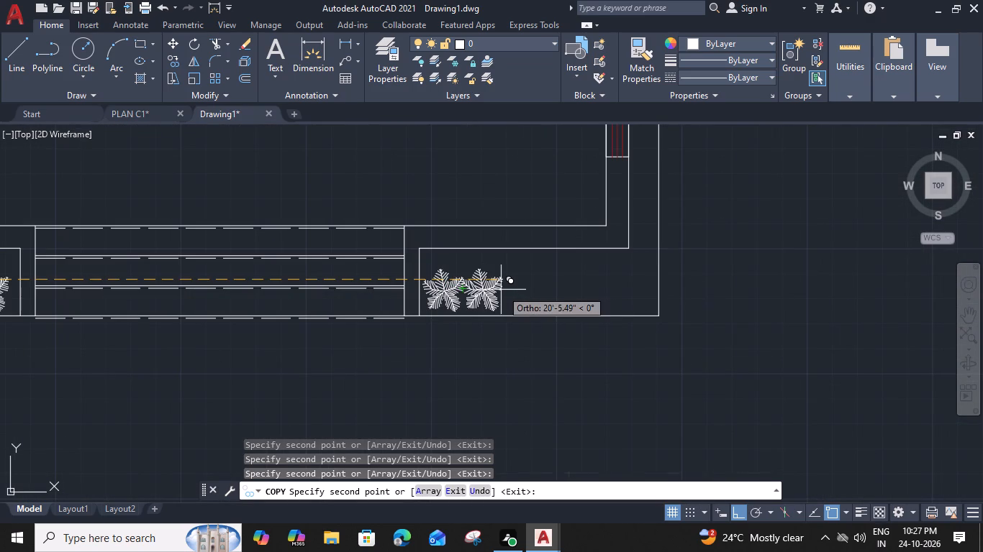
left_click(509, 289)
left_click(551, 288)
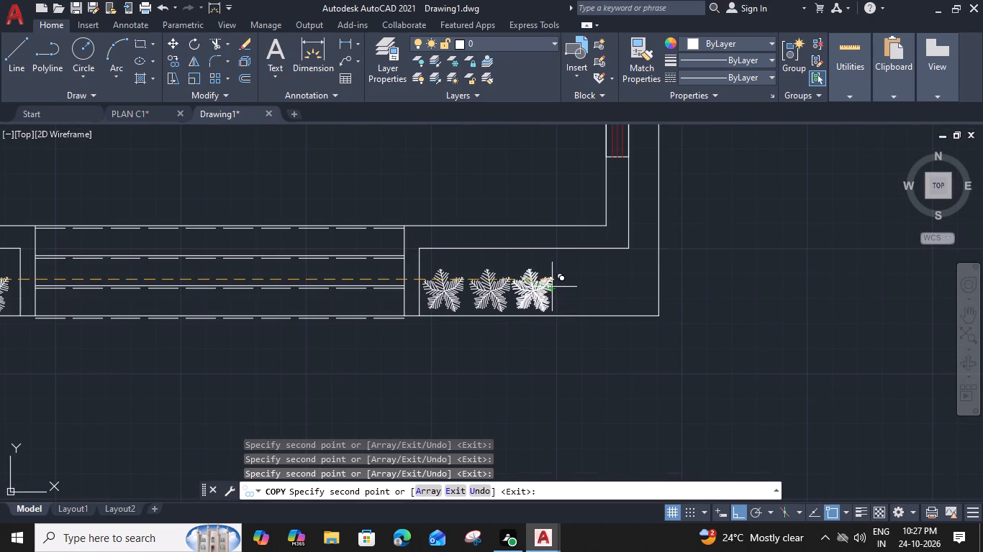
left_click(593, 285)
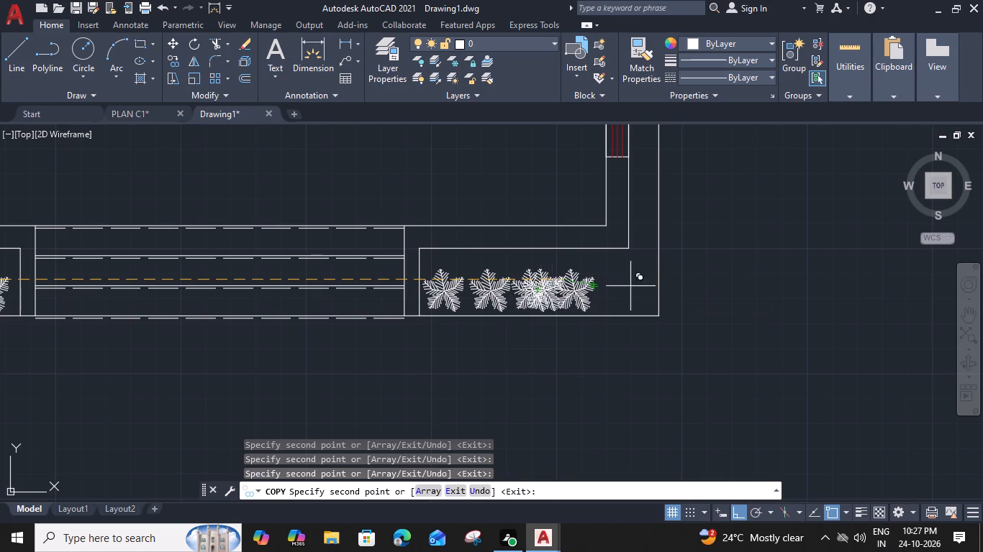
key("Escape")
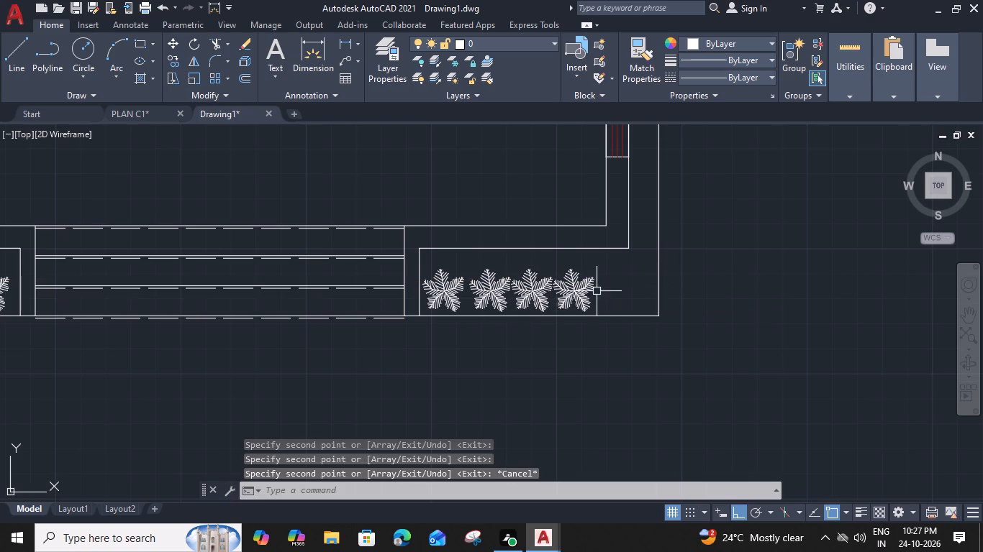
Copy the row's easternmost tree twice more eastward to fill the strip up to the plan's southeast boundary corner.
left_click(587, 287)
type("CO")
key("space")
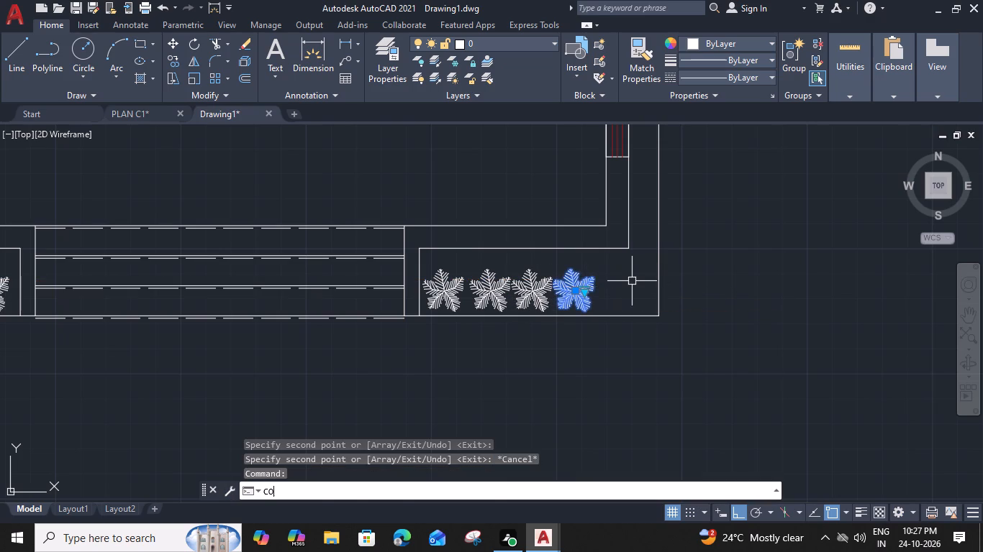
left_click(598, 278)
left_click(638, 277)
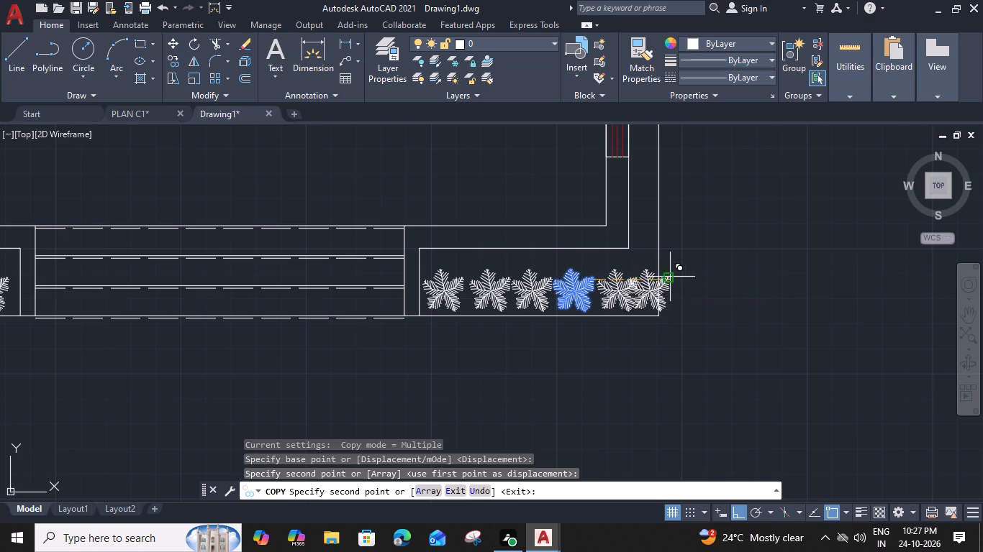
left_click(670, 277)
key("Escape")
Copy the southeast corner tree five times northward along the east side strip, beside the porch wall and window.
left_click(645, 275)
type("CO")
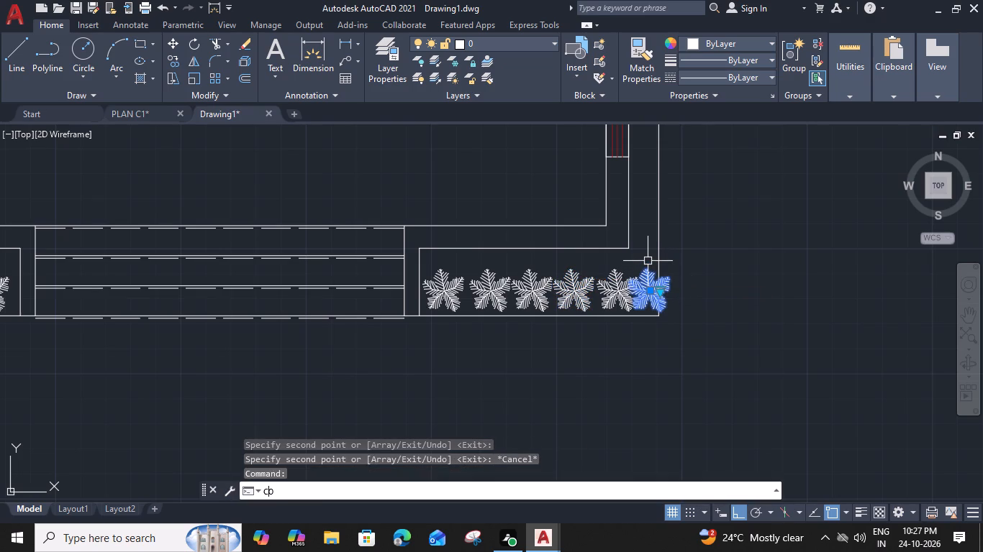
key("space")
left_click(646, 268)
left_click(640, 221)
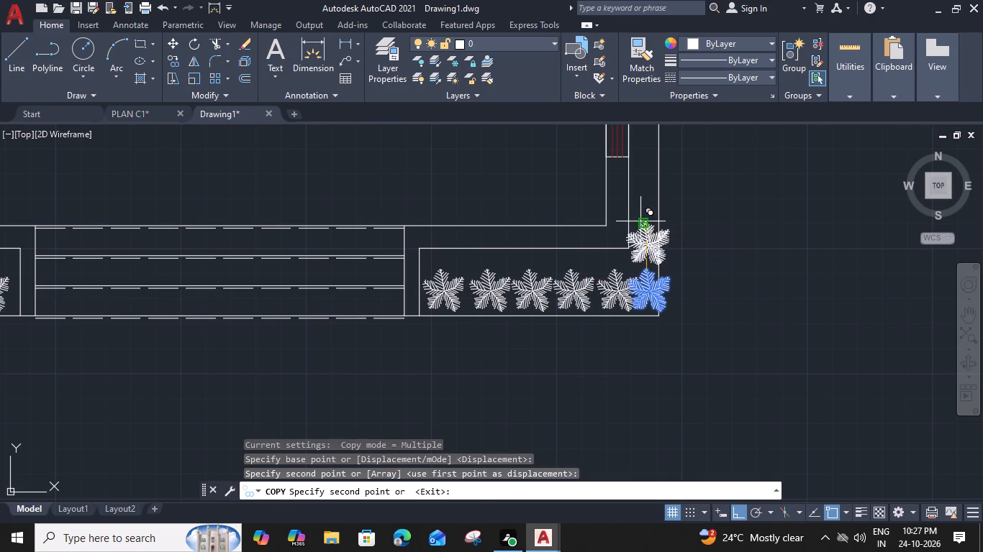
left_click(643, 166)
middle_click_drag(645, 162, 646, 208)
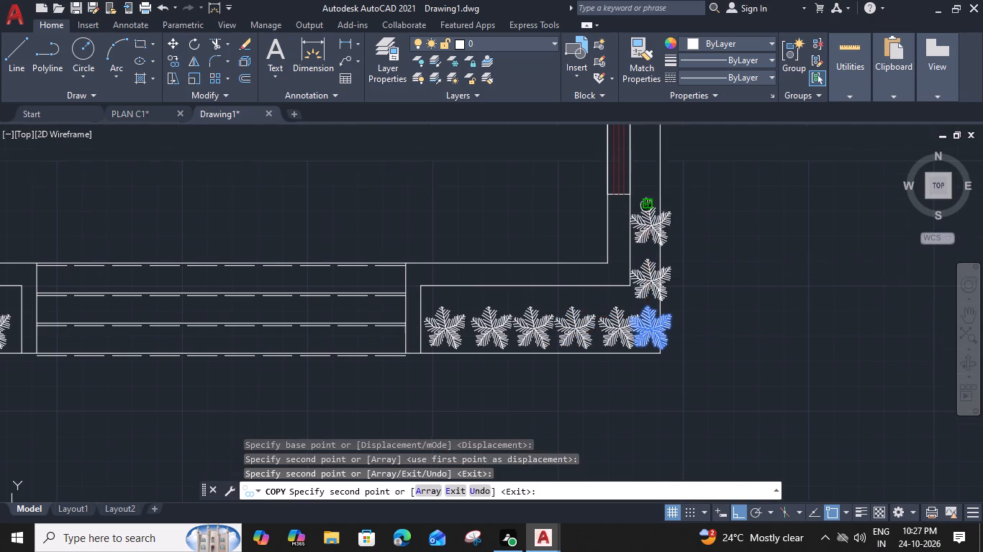
middle_click_drag(646, 208, 640, 306)
left_click(641, 264)
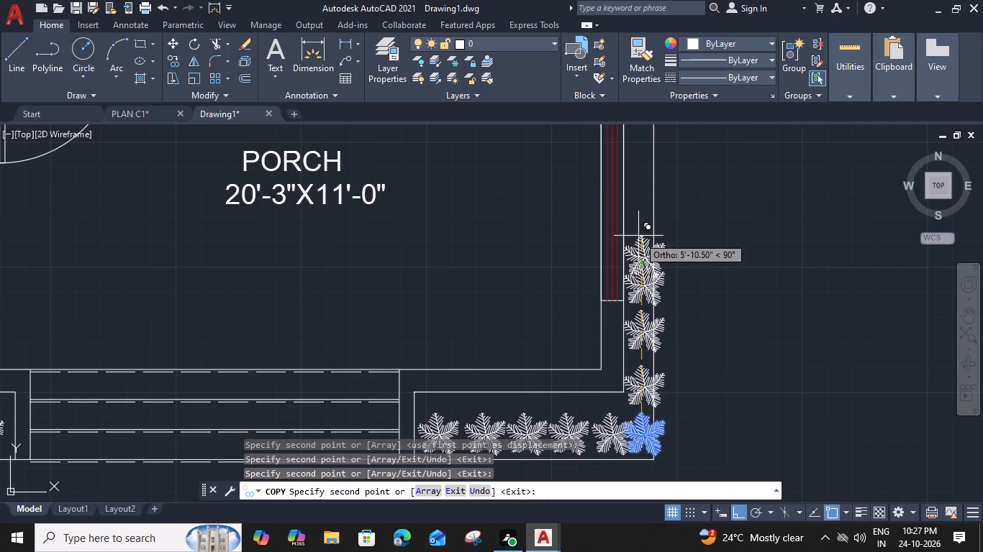
left_click(638, 216)
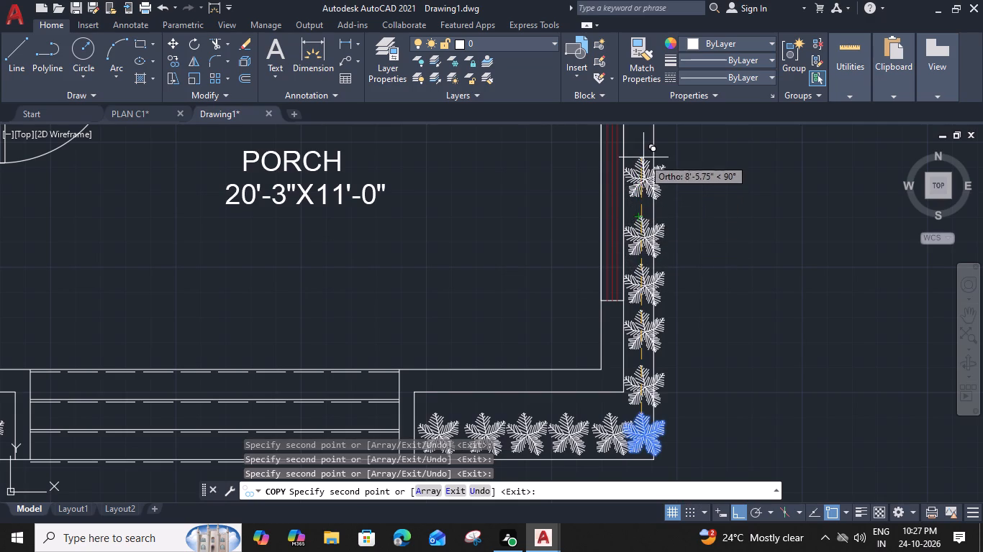
left_click(643, 157)
Continue the east side strip of trees northward with six more copies, from the porch window up beside the east bath window.
middle_click_drag(643, 157, 644, 292)
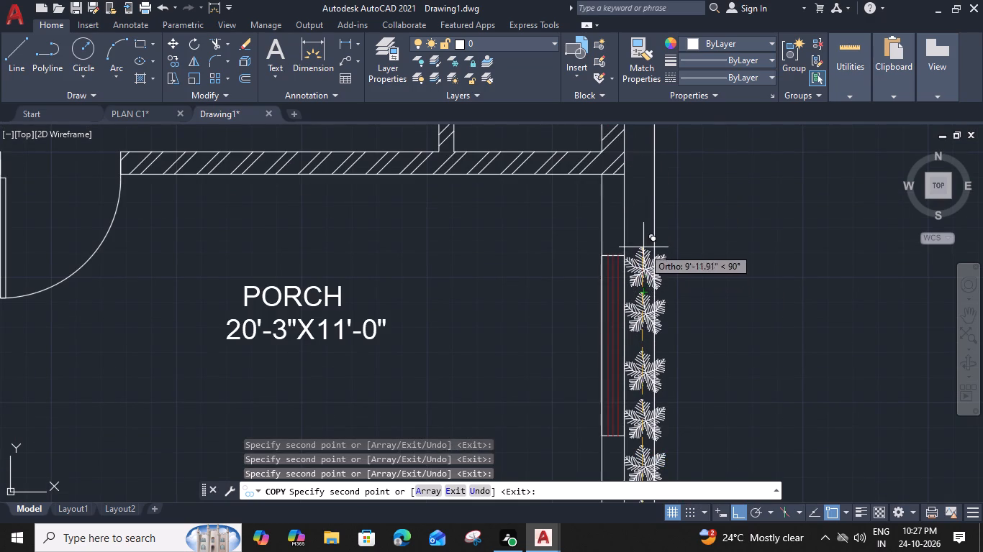
left_click(643, 247)
left_click(643, 205)
middle_click_drag(643, 199, 645, 293)
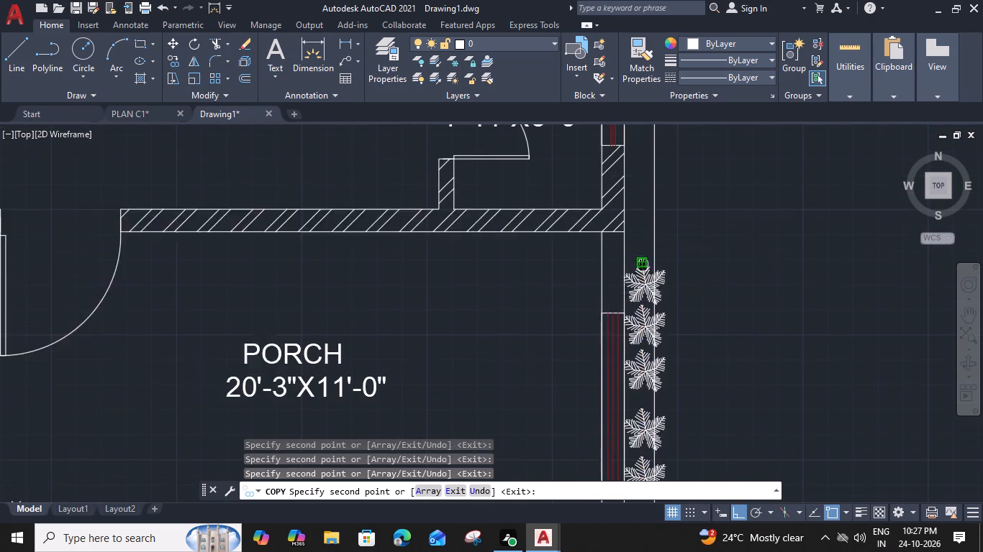
left_click(645, 252)
left_click(644, 208)
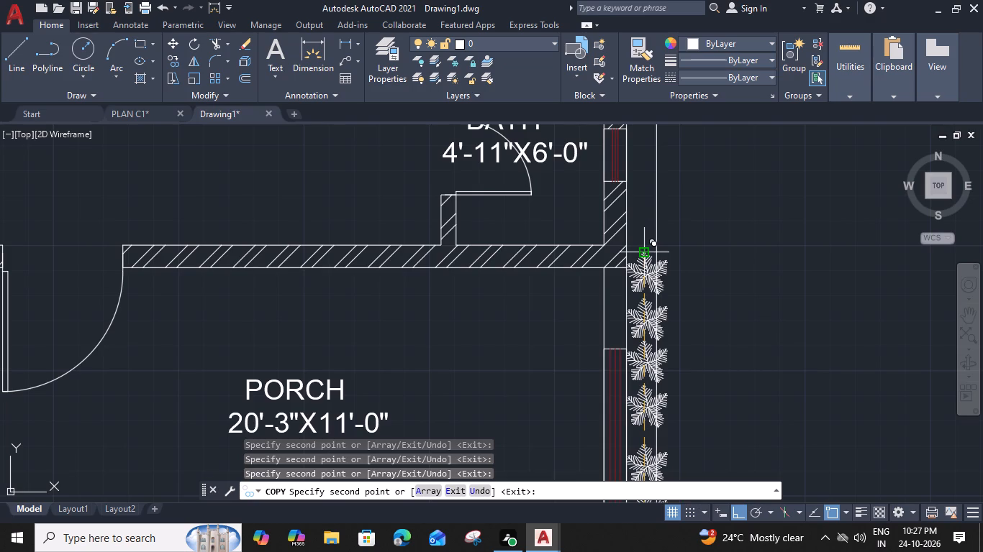
middle_click_drag(645, 187, 642, 286)
left_click(640, 264)
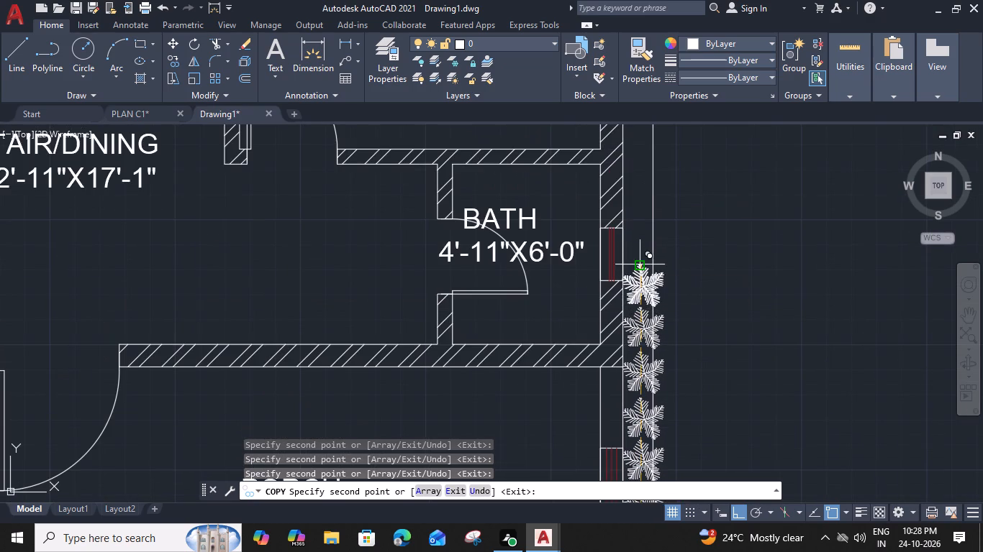
left_click(640, 222)
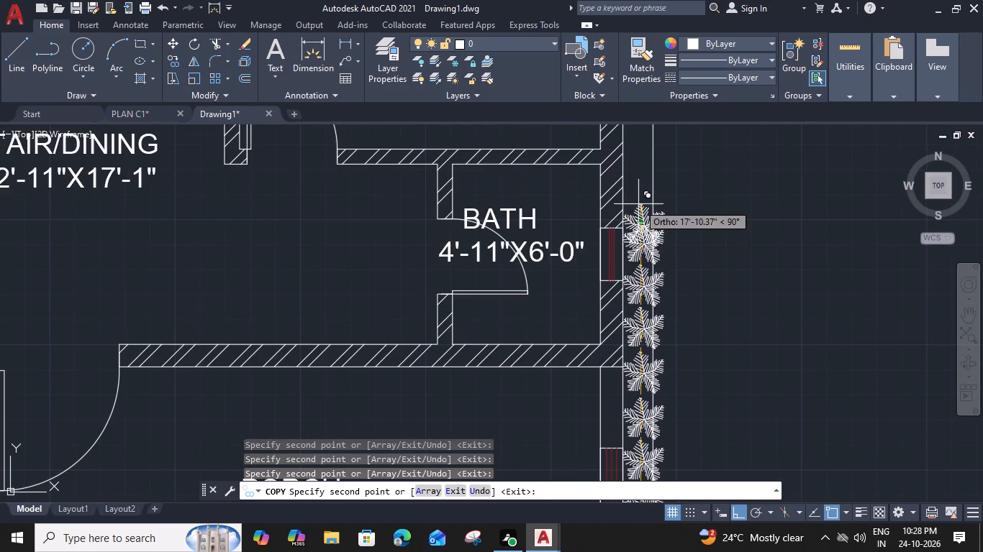
Place seven more tree copies northward along the east side strip, from the bath up to the living room window's north end.
middle_click_drag(640, 217, 640, 356)
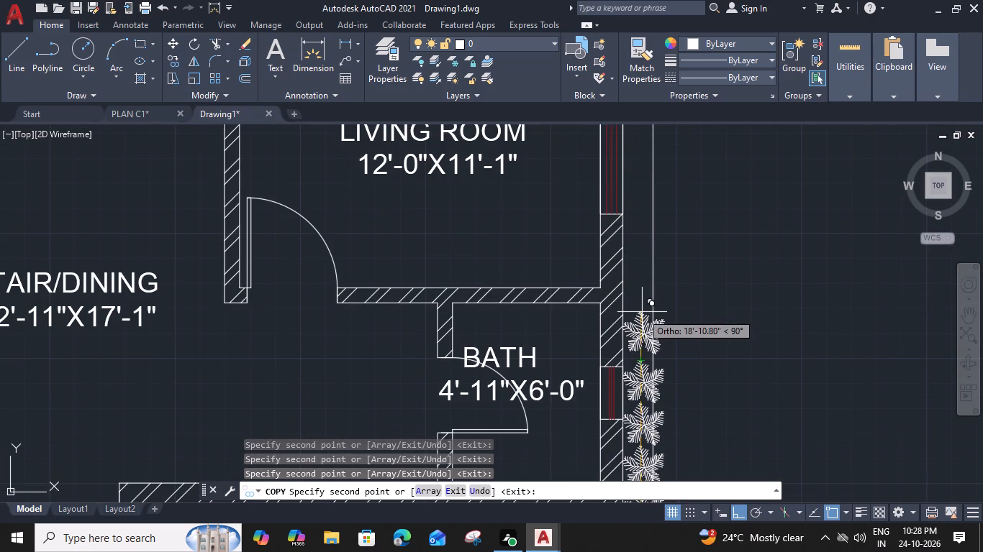
left_click(642, 316)
left_click(640, 267)
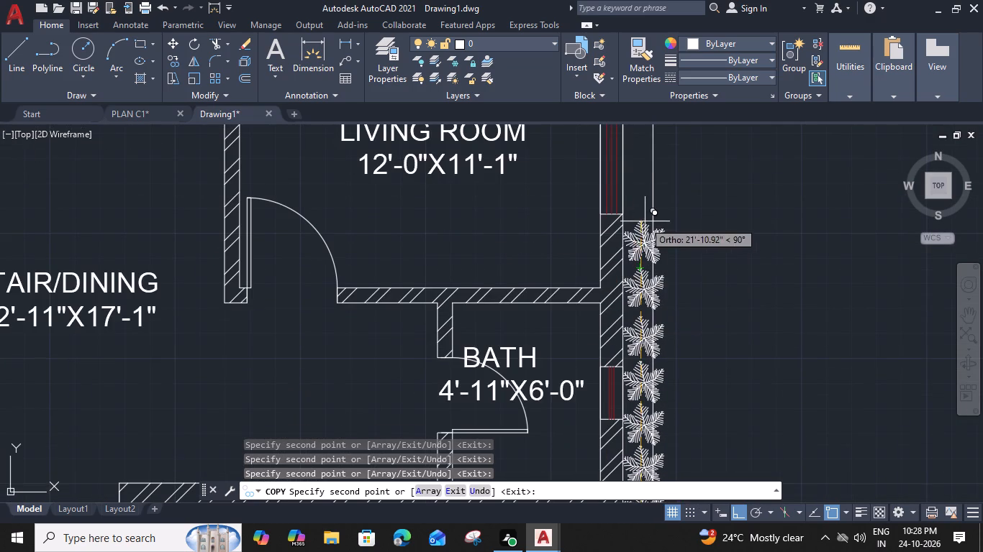
left_click(645, 221)
middle_click_drag(645, 216, 645, 314)
left_click(642, 282)
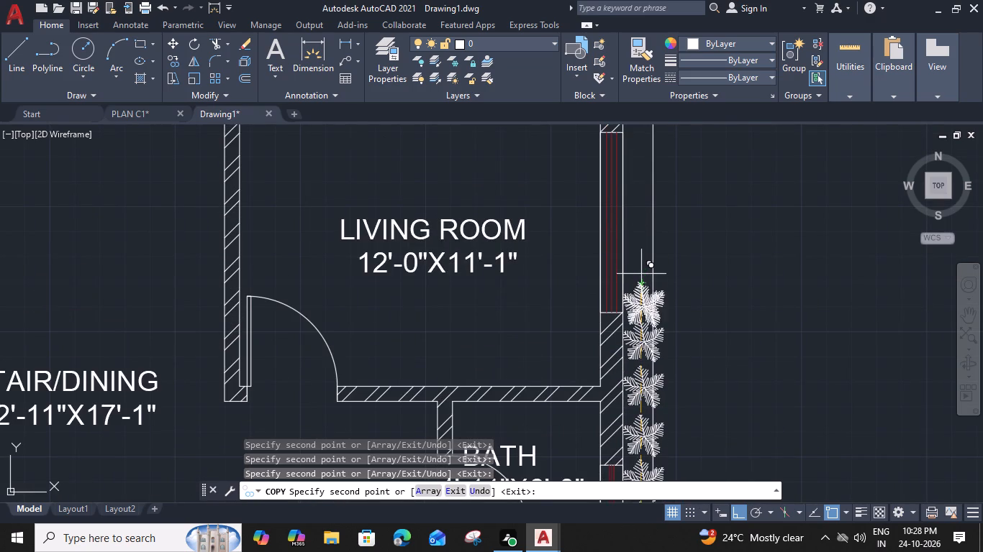
middle_click_drag(640, 250, 640, 298)
left_click(641, 272)
middle_click_drag(638, 247, 638, 329)
left_click(640, 311)
left_click(638, 259)
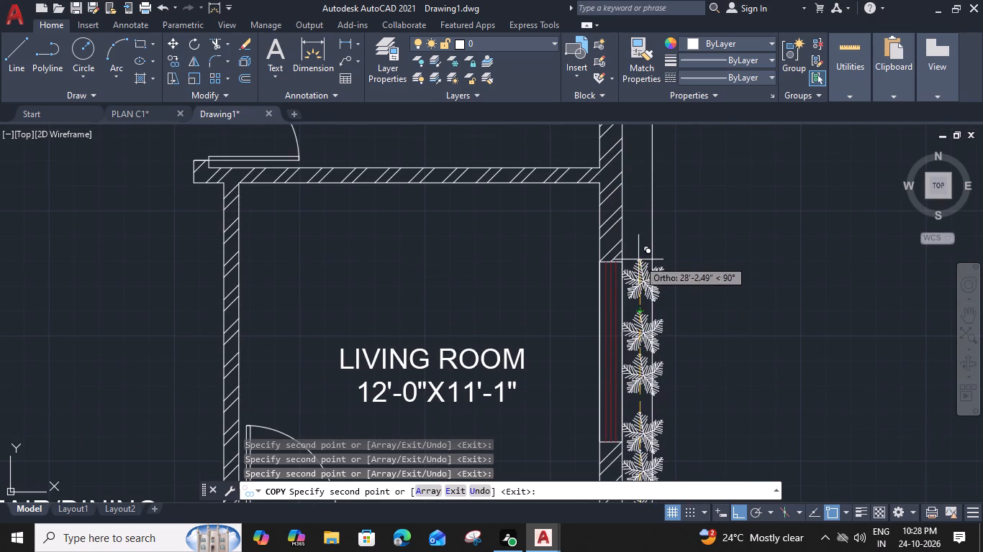
Place nine more tree copies northward along the east side strip, beside the bedroom wall and window, ending at the northeast boundary corner.
middle_click_drag(638, 267, 633, 377)
left_click(635, 319)
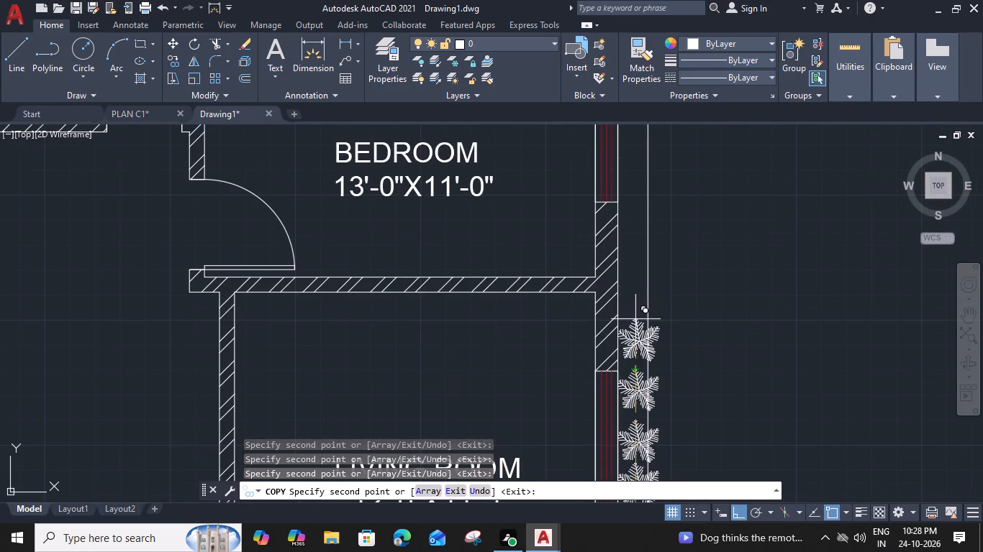
left_click_drag(635, 260, 635, 254)
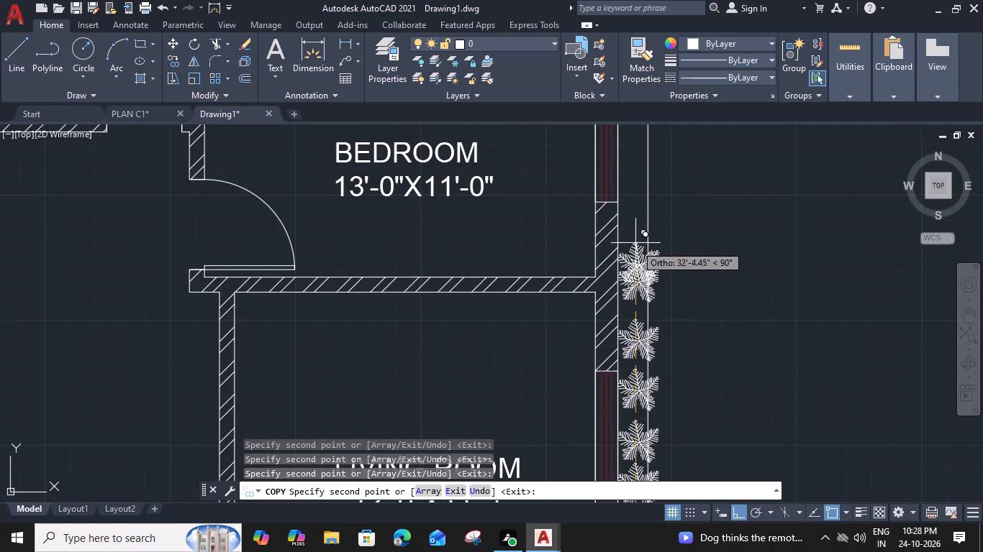
left_click(635, 213)
middle_click_drag(635, 213, 636, 387)
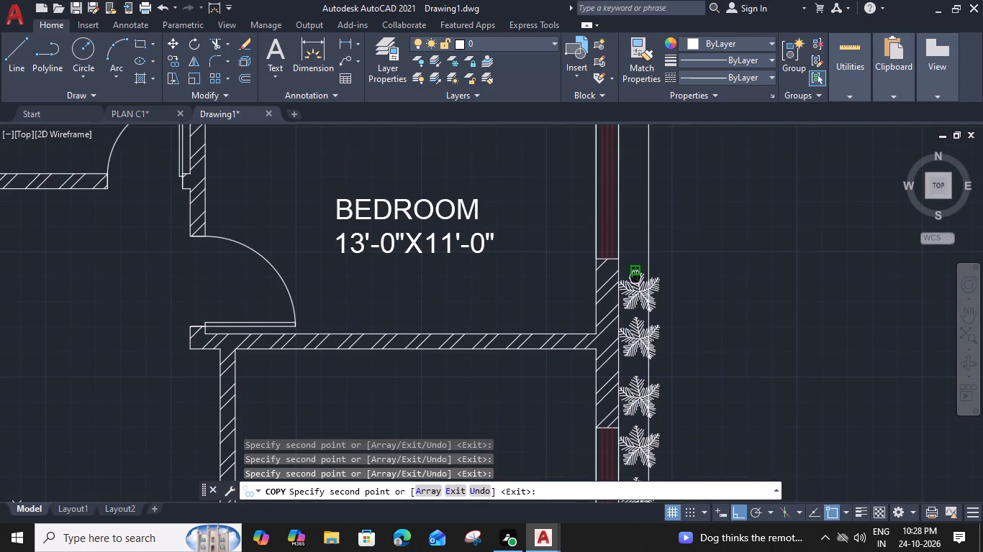
left_click(636, 333)
left_click(638, 279)
middle_click_drag(637, 262, 636, 345)
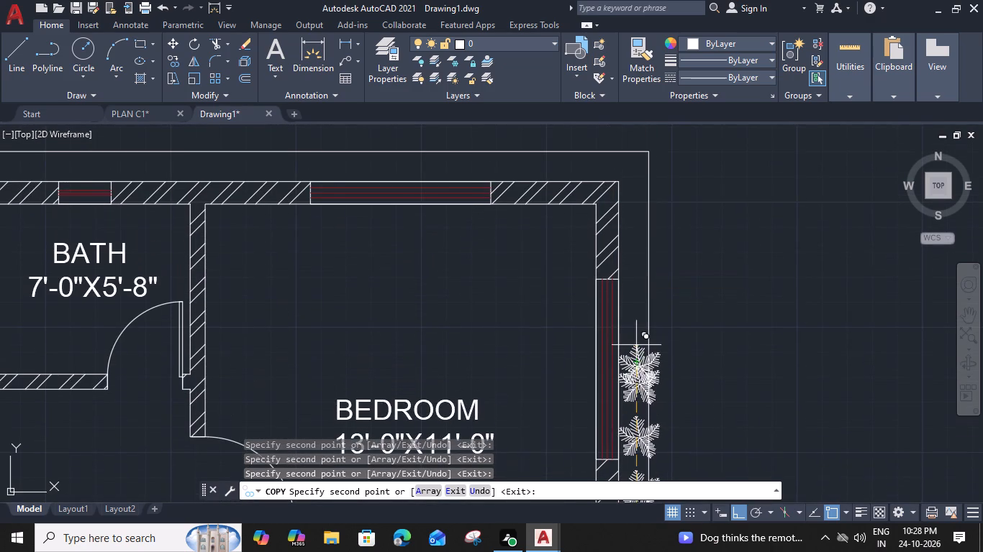
left_click(639, 314)
left_click(638, 262)
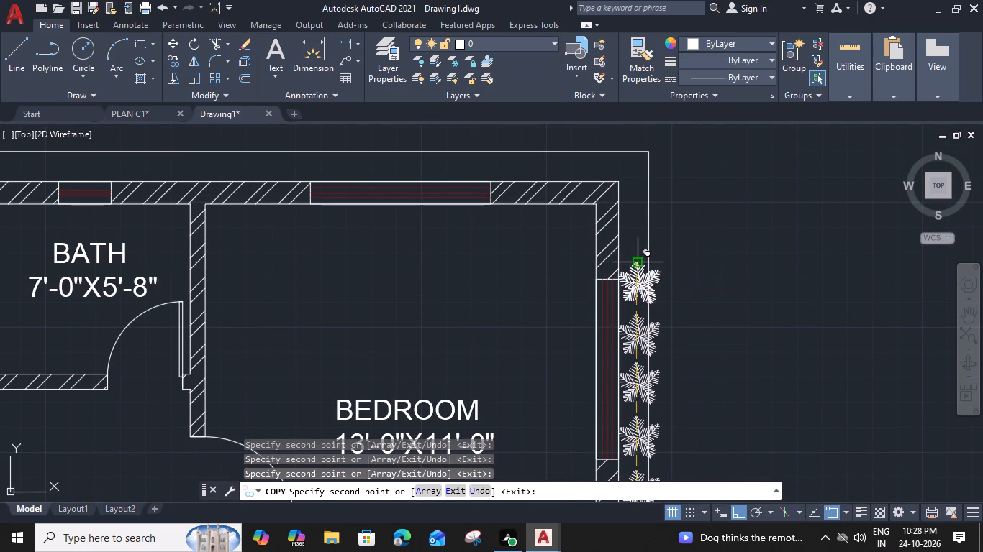
middle_click_drag(638, 262, 638, 352)
left_click(637, 295)
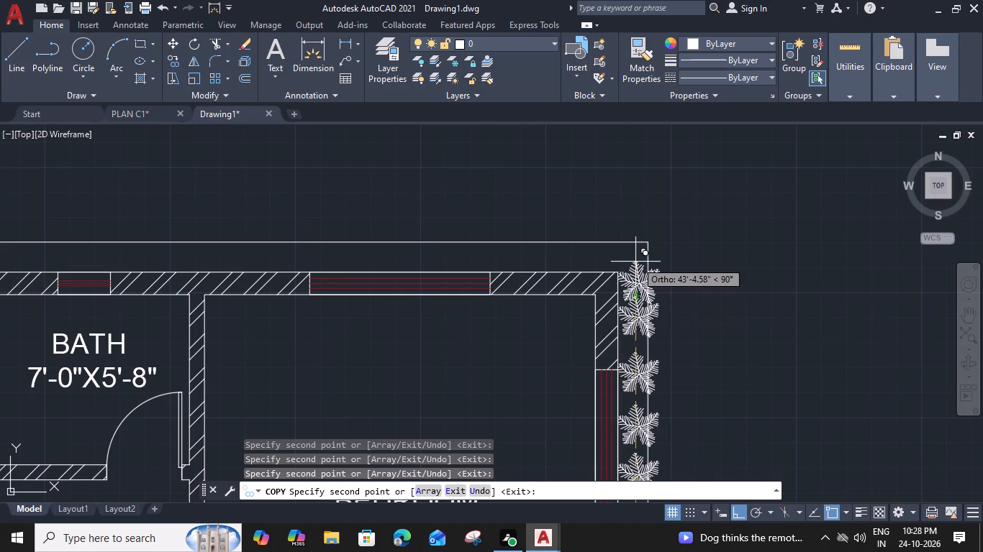
left_click(633, 244)
key("Escape")
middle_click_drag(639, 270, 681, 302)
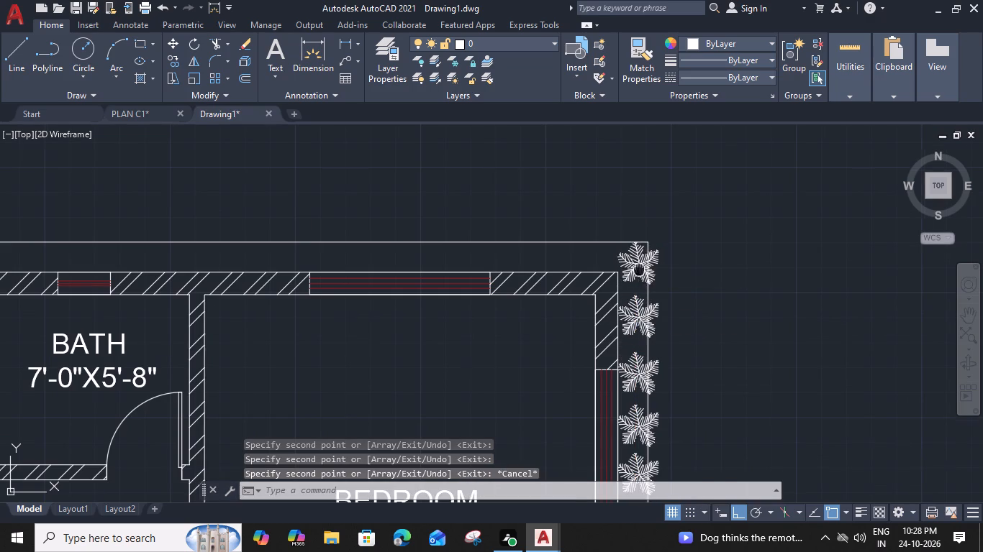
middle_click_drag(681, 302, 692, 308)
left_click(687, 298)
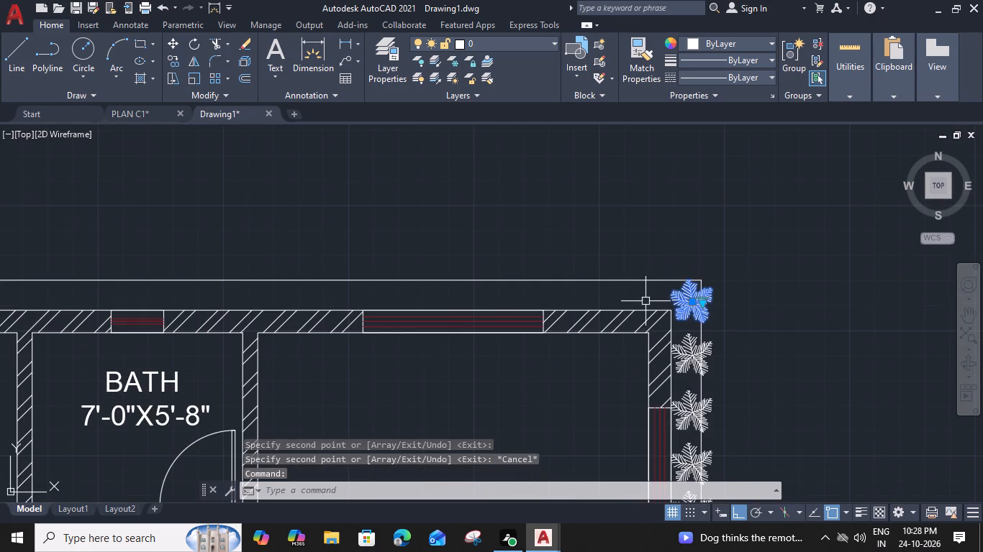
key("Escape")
Review the whole plan and the tree strips along its front and east side.
scroll(578, 323, "down", 4)
middle_click_drag(583, 367, 604, 234)
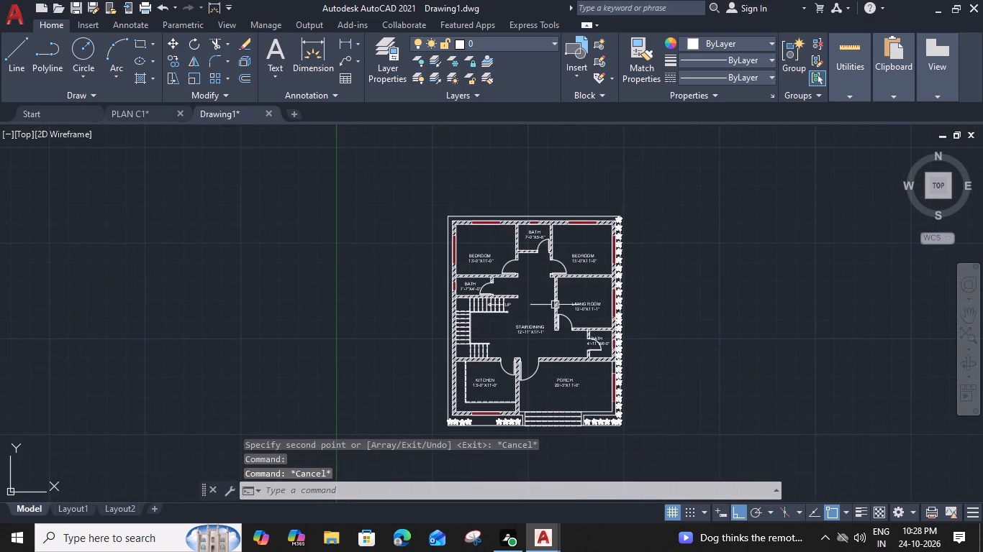
scroll(463, 425, "up", 2)
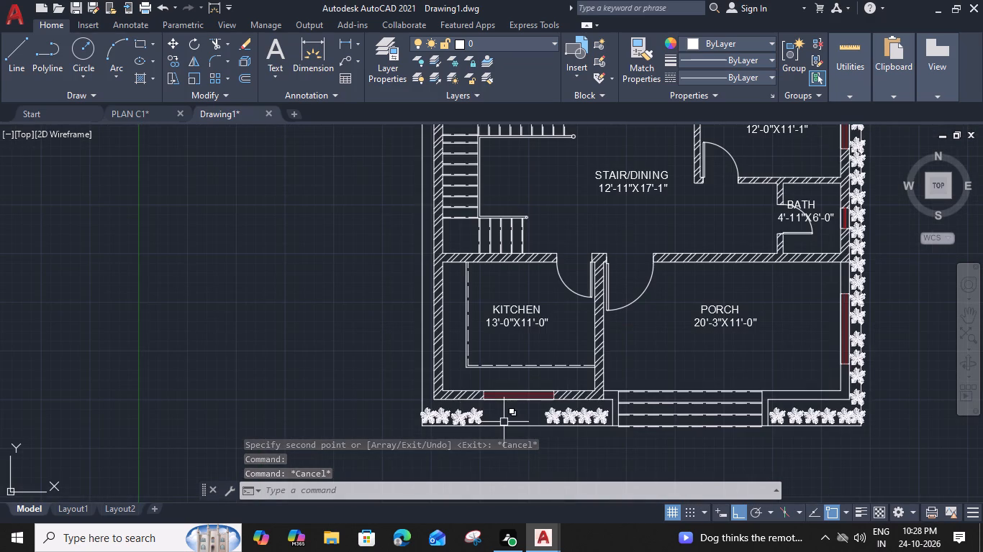
scroll(830, 418, "down", 1)
middle_click_drag(669, 420, 653, 418)
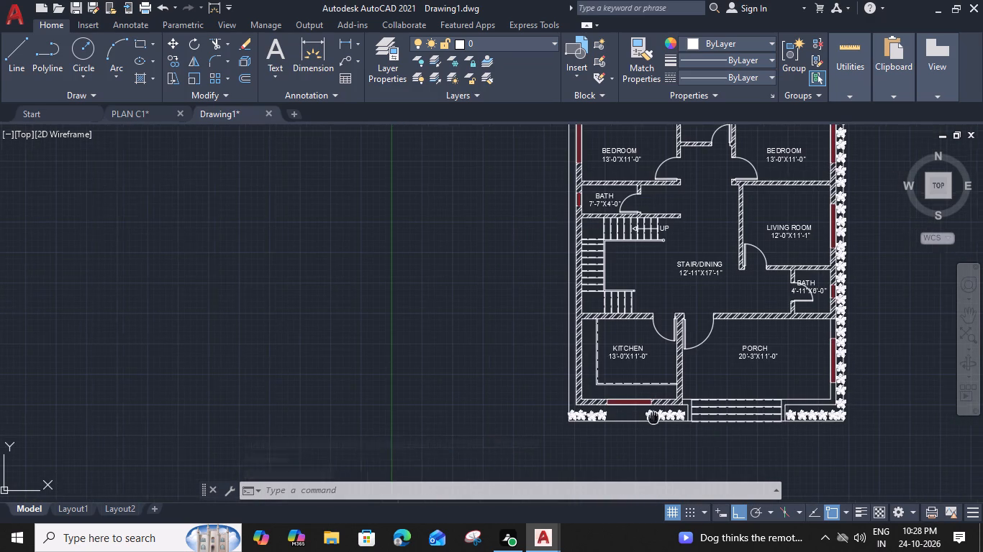
middle_click_drag(653, 418, 495, 444)
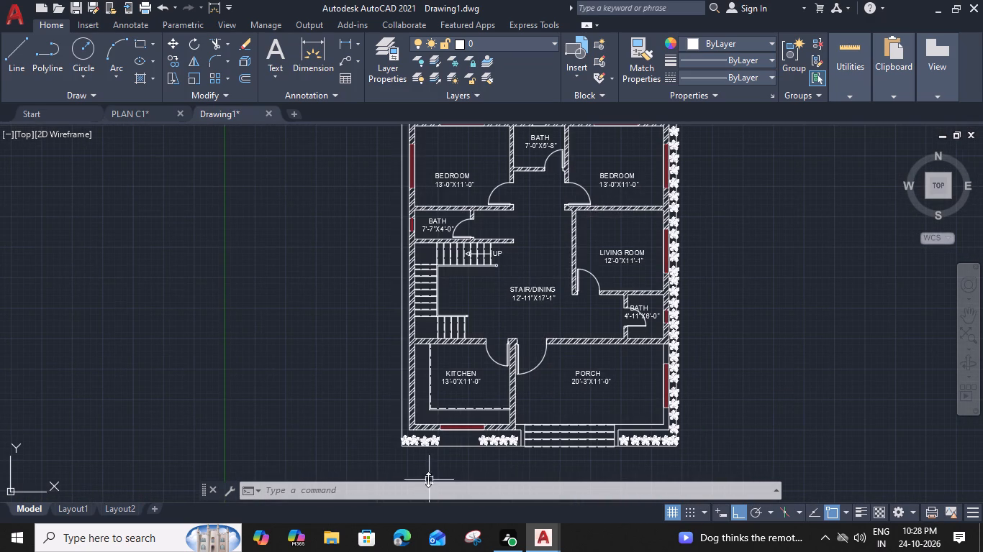
middle_click_drag(484, 446, 495, 433)
Add a horizontal linear dimension below the plan, from the kitchen's outer southwest wall corner to the porch's outer southeast wall corner.
type("DIMLI")
key("space")
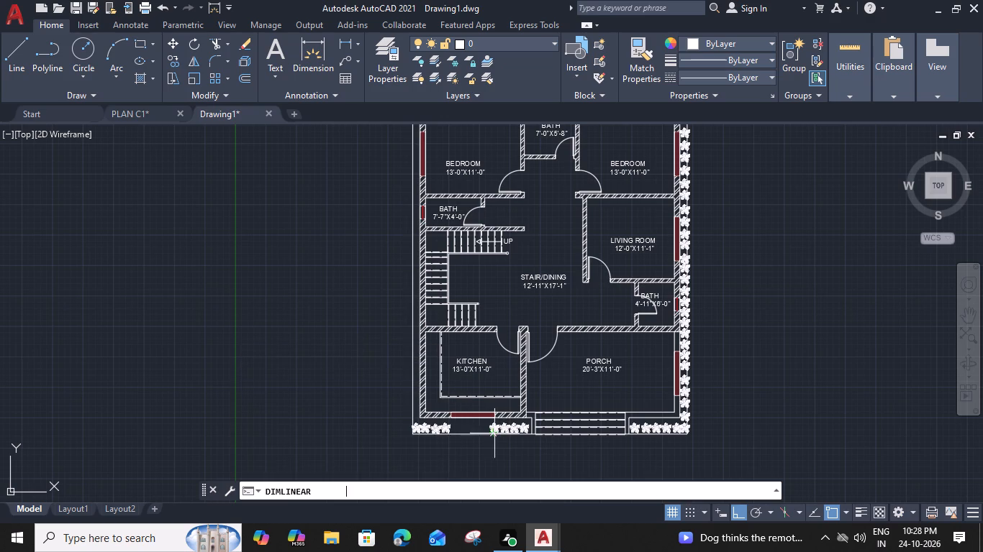
middle_click_drag(534, 442, 526, 400)
scroll(463, 379, "up", 3)
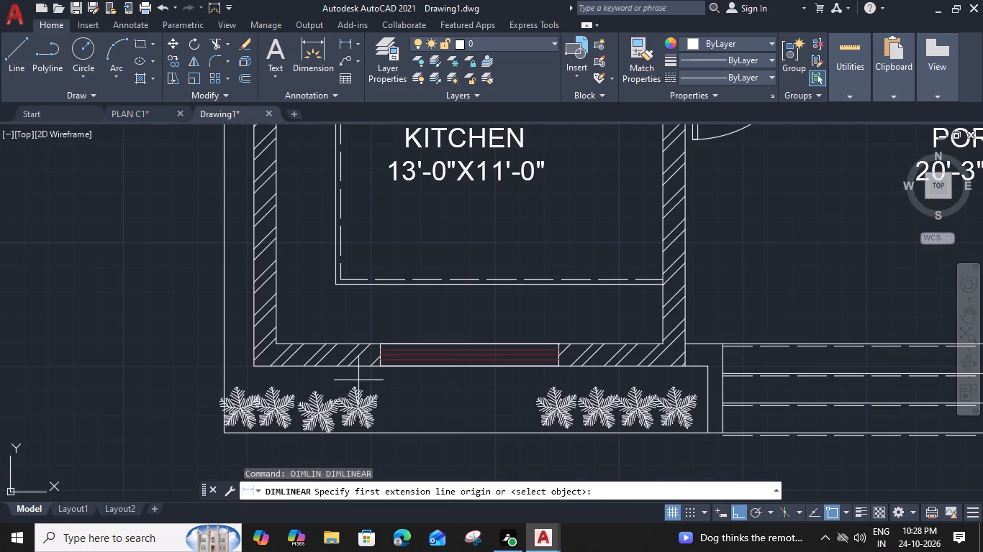
left_click(253, 367)
middle_click_drag(686, 376, 373, 361)
middle_click_drag(792, 359, 439, 364)
left_click_drag(648, 354, 646, 363)
middle_click_drag(617, 451, 645, 348)
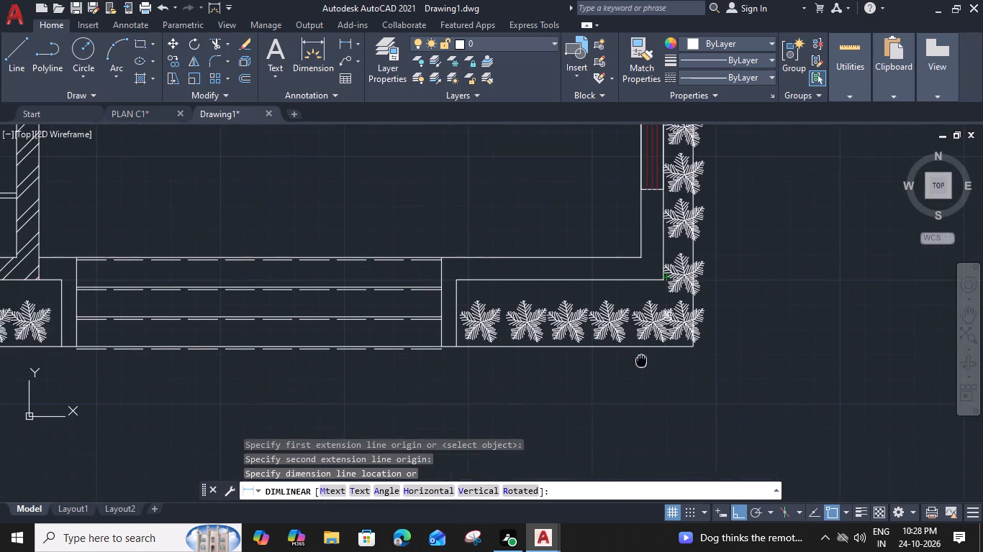
middle_click_drag(645, 348, 674, 304)
left_click(676, 339)
scroll(580, 330, "down", 2)
middle_click_drag(497, 331, 508, 329)
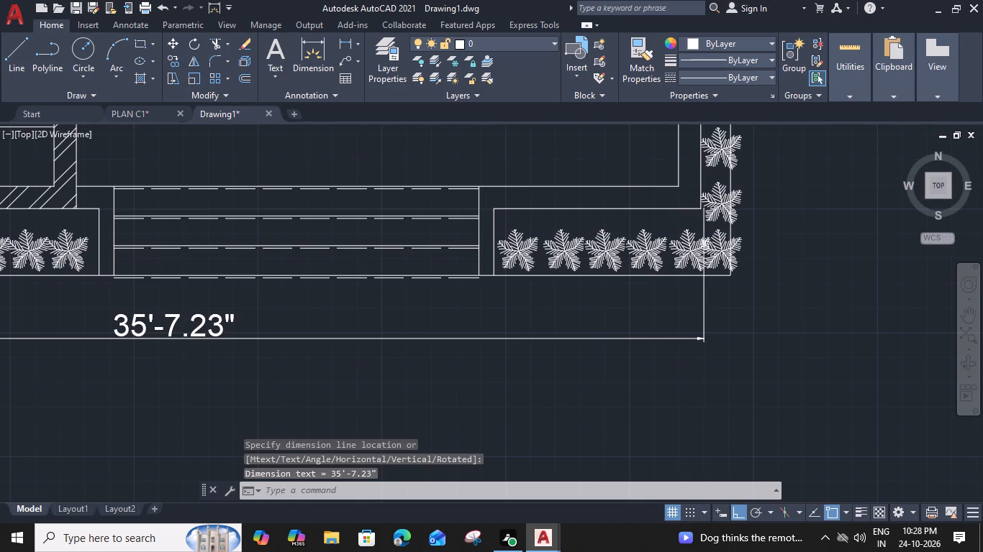
middle_click_drag(508, 329, 679, 381)
Add a vertical linear dimension of the west wall's outer face, placed outside the west boundary line.
key("space")
key("space")
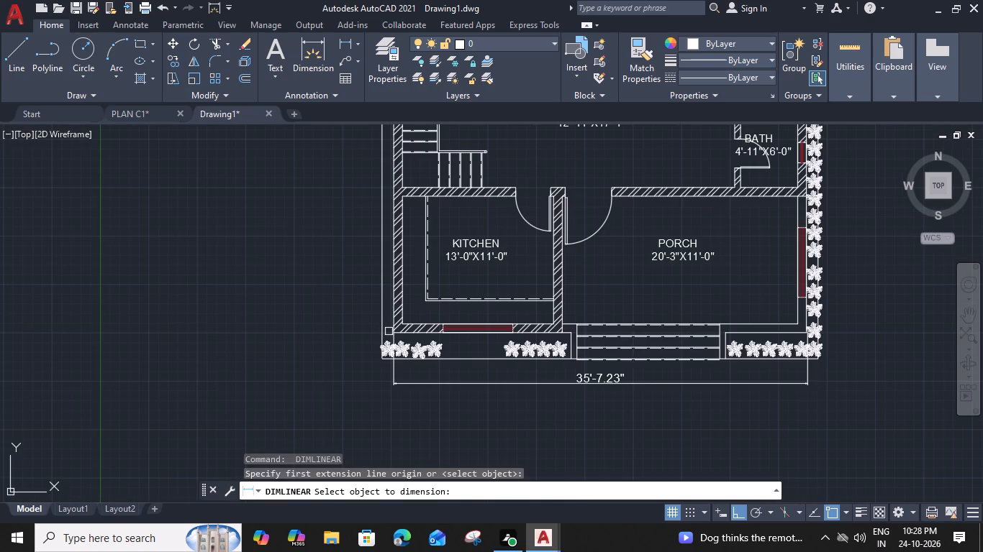
left_click(389, 305)
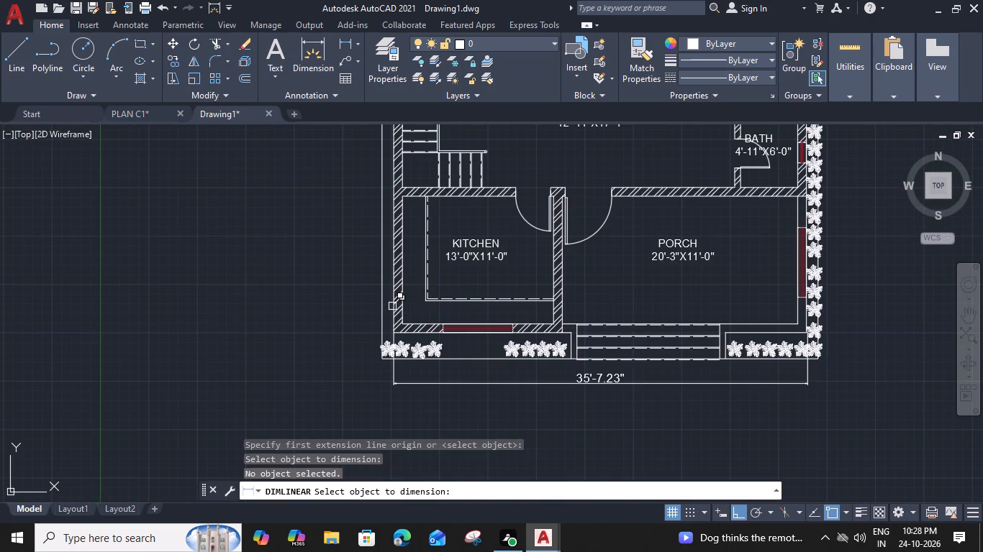
left_click(392, 306)
left_click(453, 362)
scroll(361, 331, "down", 1)
middle_click_drag(362, 331, 417, 404)
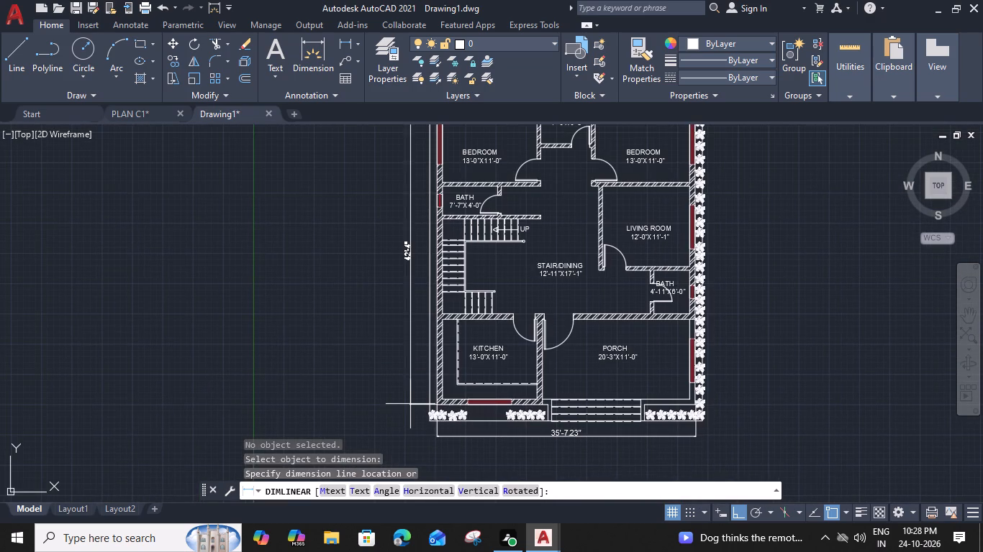
left_click(415, 400)
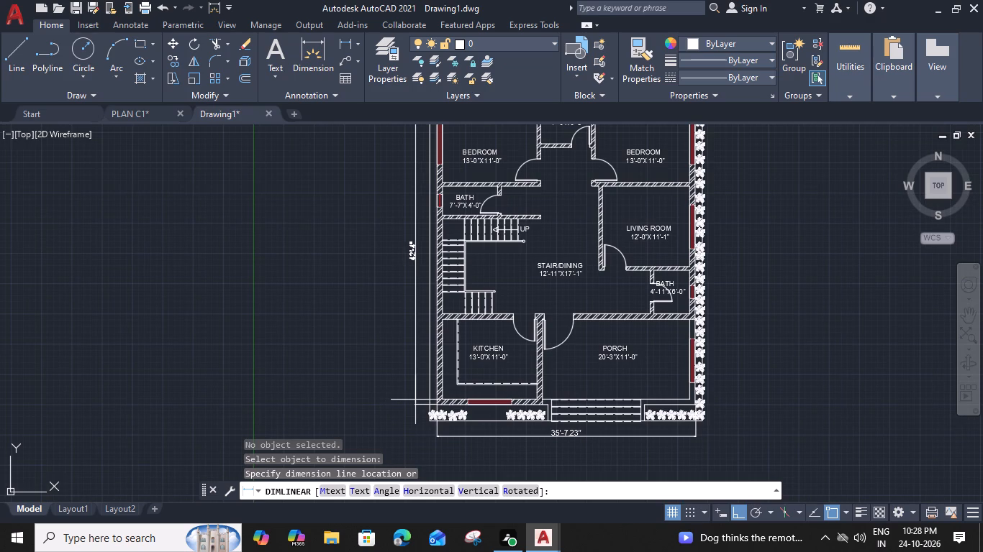
scroll(512, 382, "down", 1)
middle_click_drag(525, 401, 577, 392)
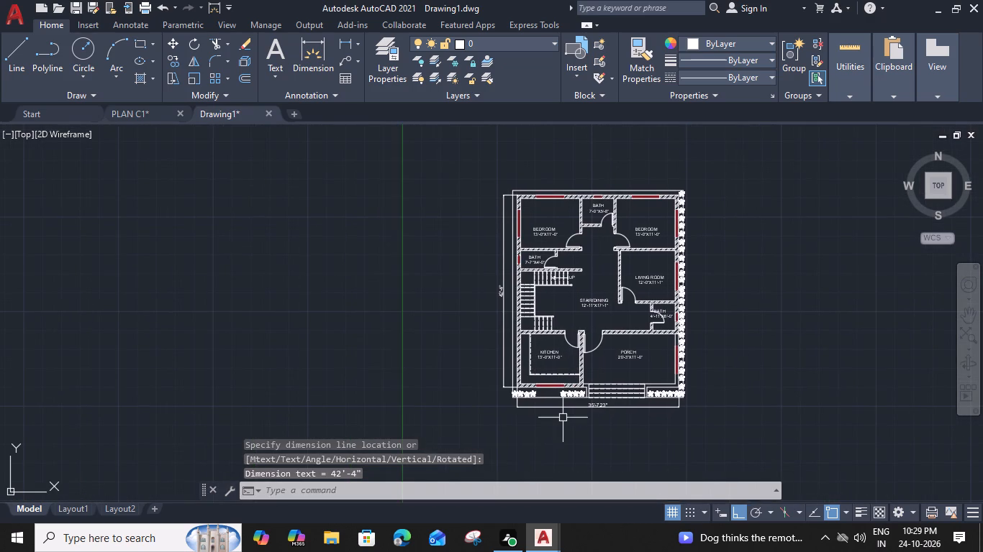
Save the house plan drawing in the Documents folder under the file name PLAN Aa1.
key("ctrl+s")
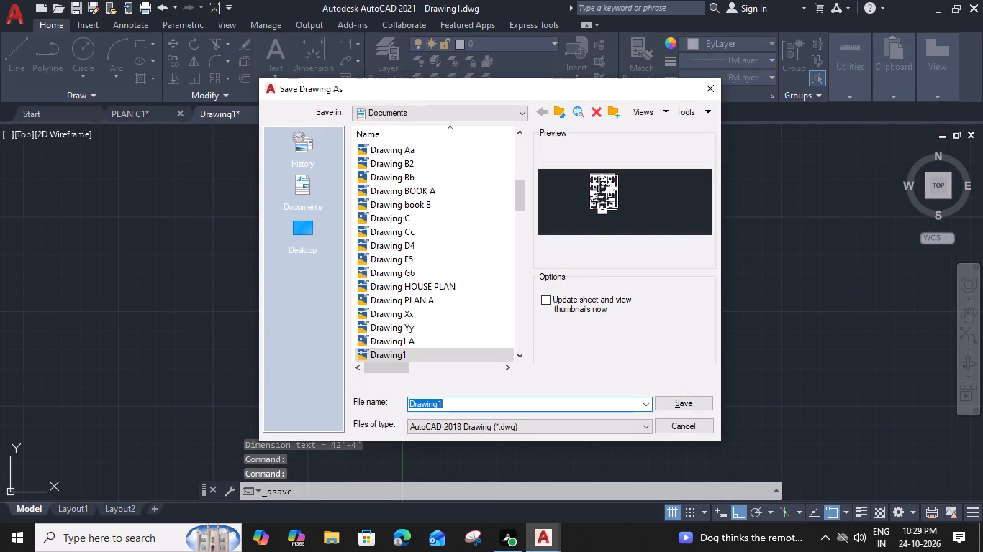
key("p")
key("l")
key("a")
key("n")
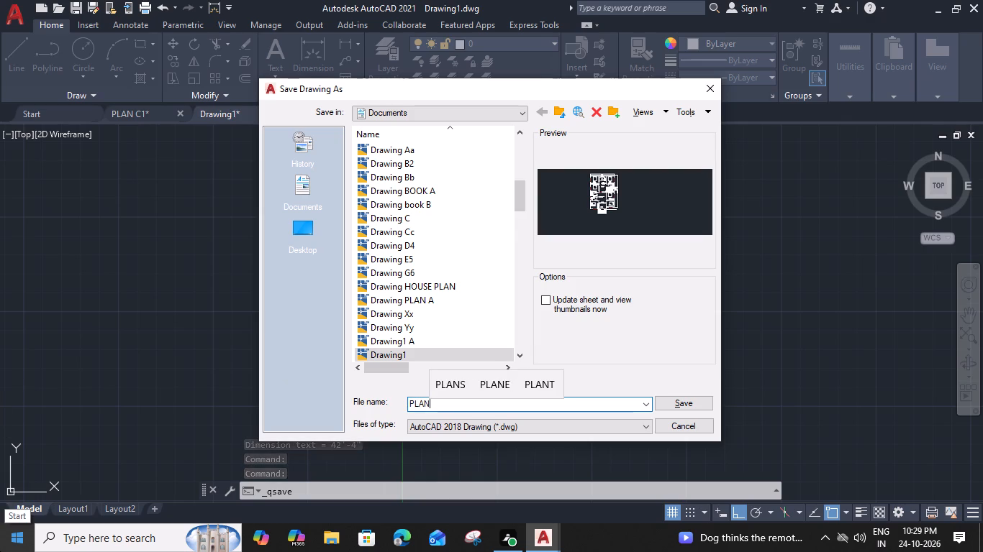
key("space")
key("d")
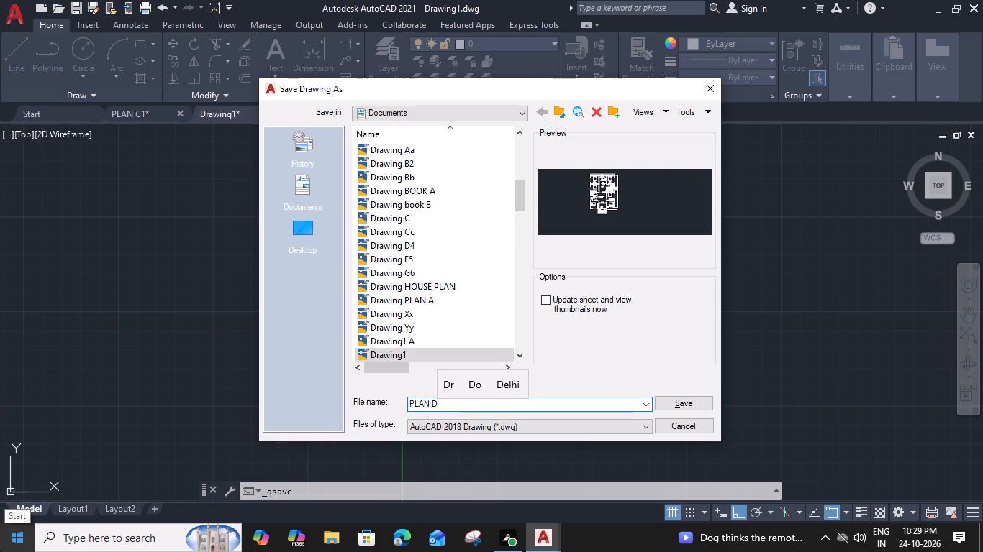
key("BackSpace")
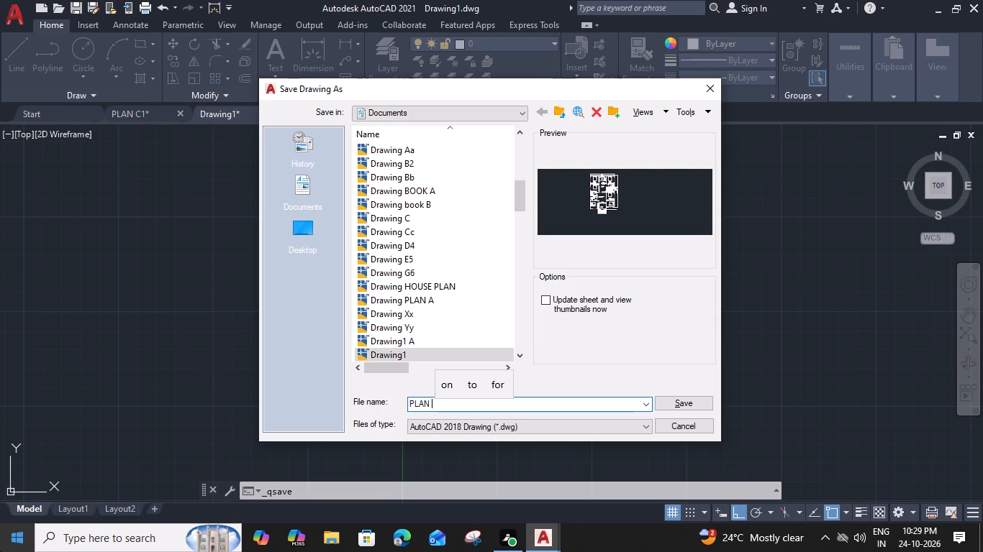
key("a")
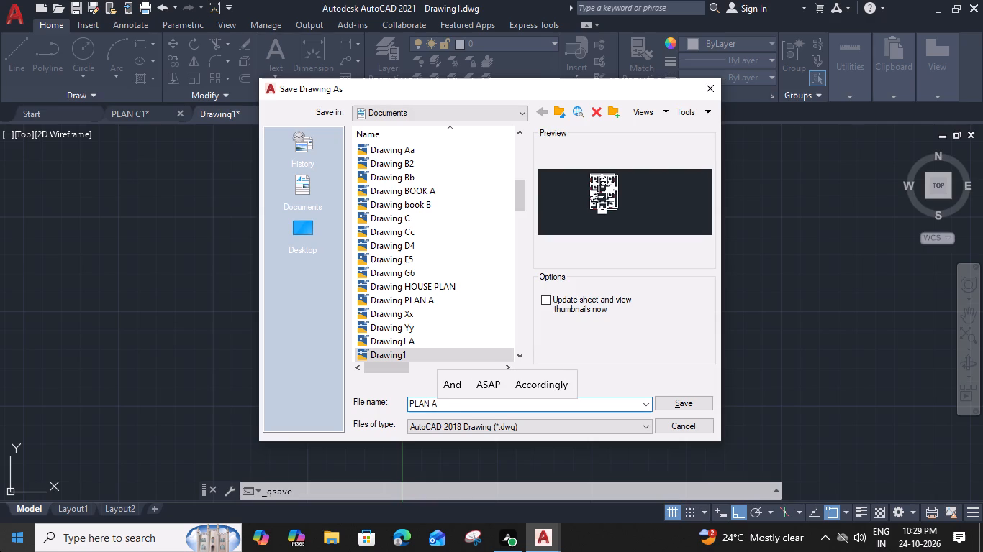
key("1")
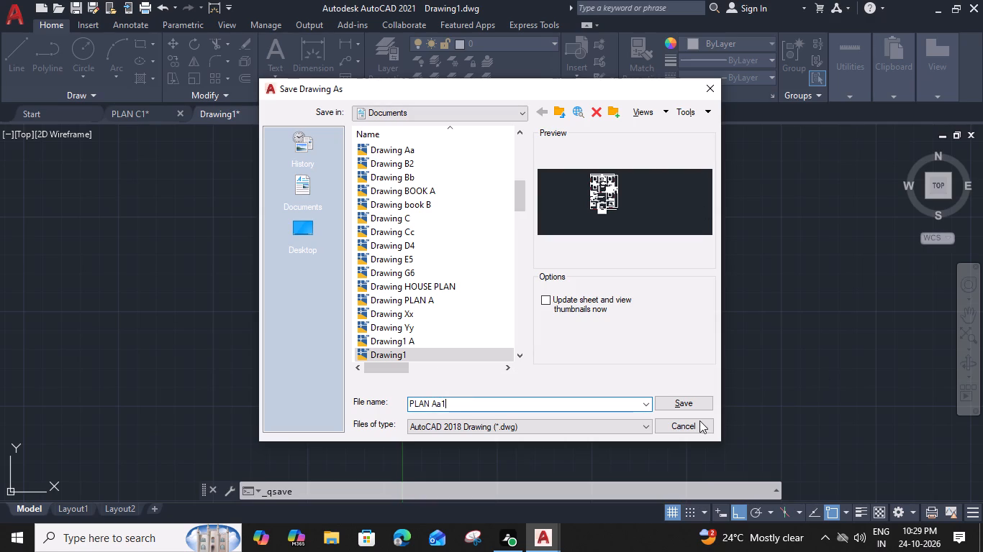
left_click(689, 402)
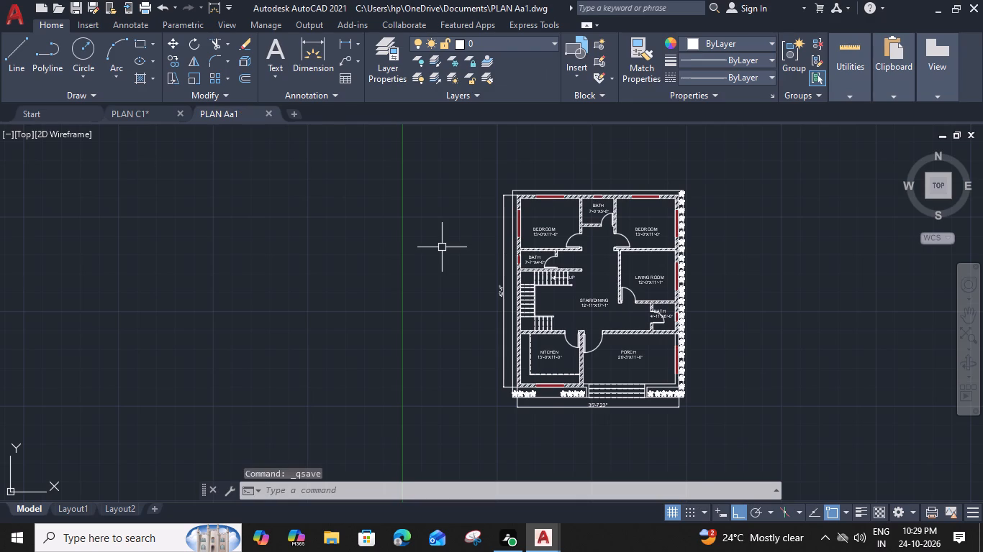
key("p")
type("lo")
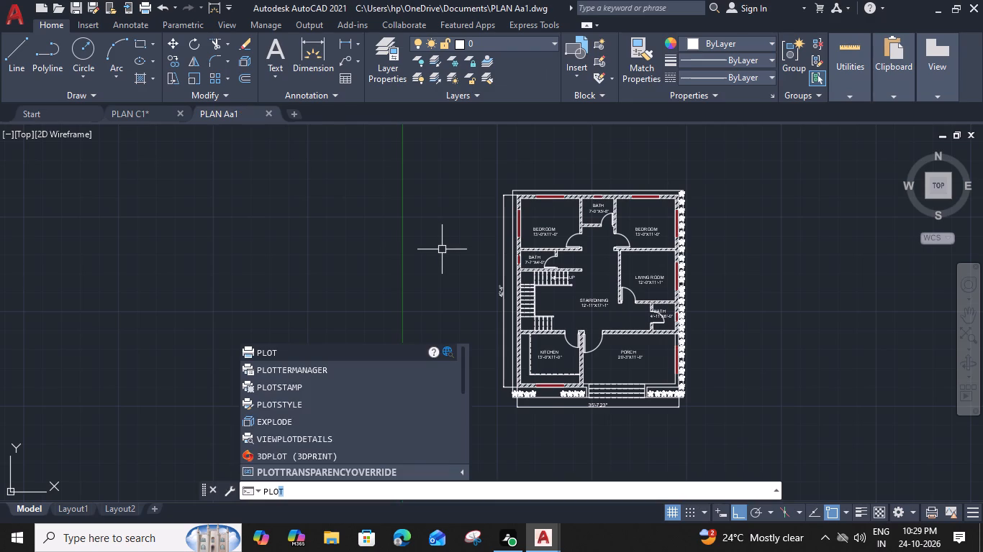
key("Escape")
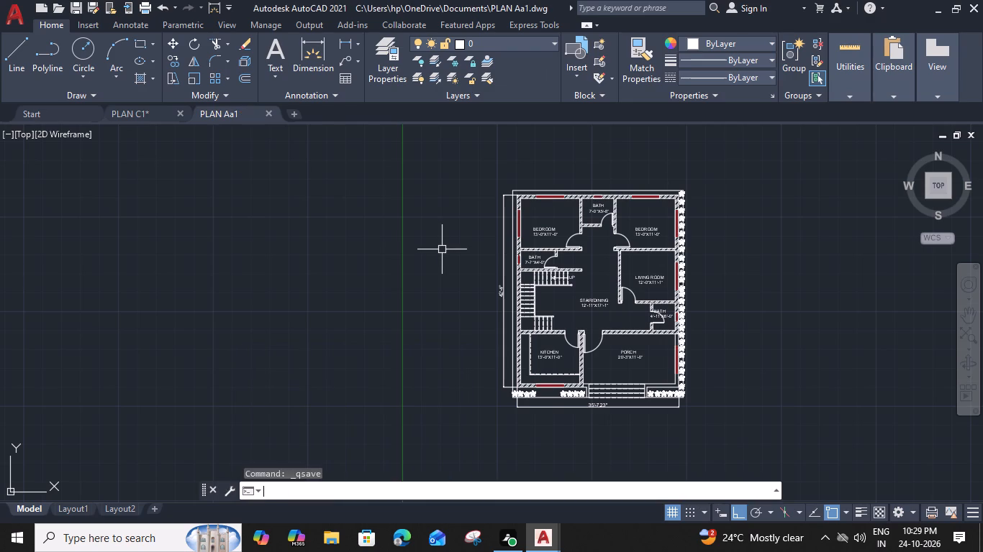
Create a new blank drawing alongside the saved house plan.
left_click(296, 113)
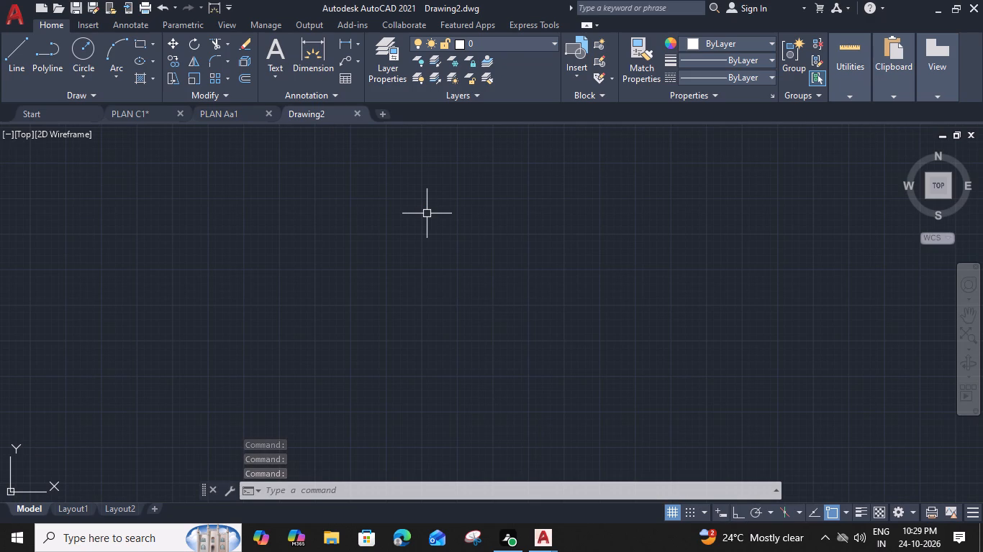
Open the drawing units settings for the new blank drawing.
type("un")
key("space")
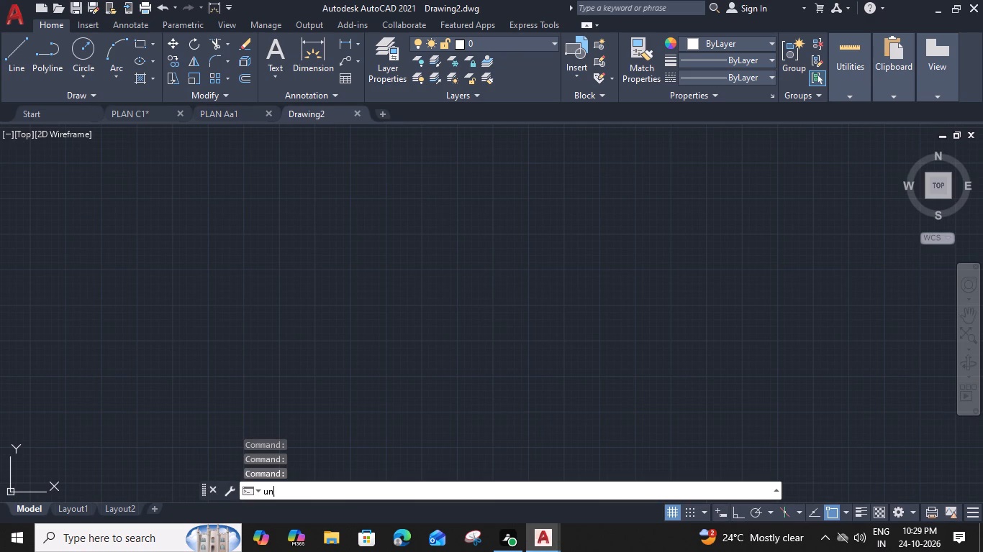
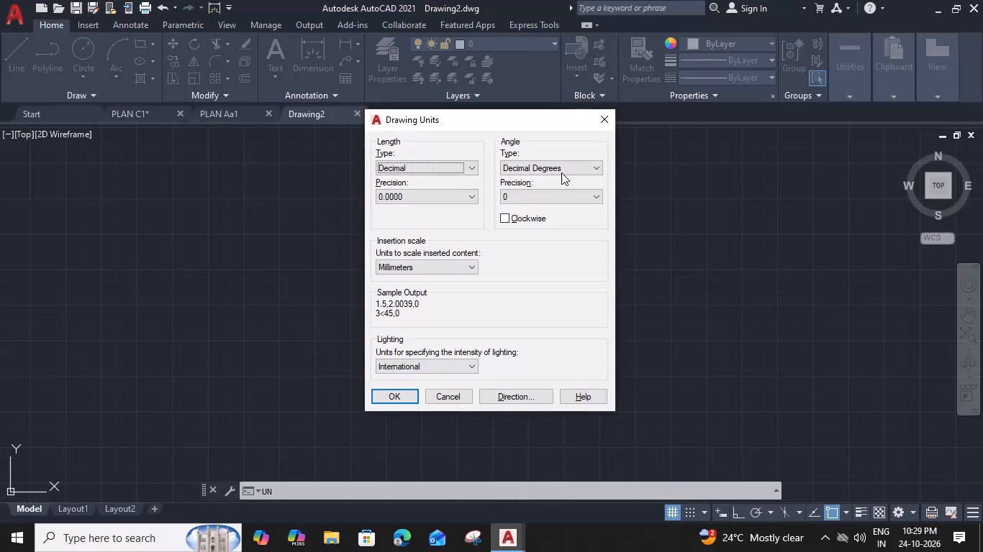
Close the Drawing Units dialog without changing any unit settings.
left_click(598, 116)
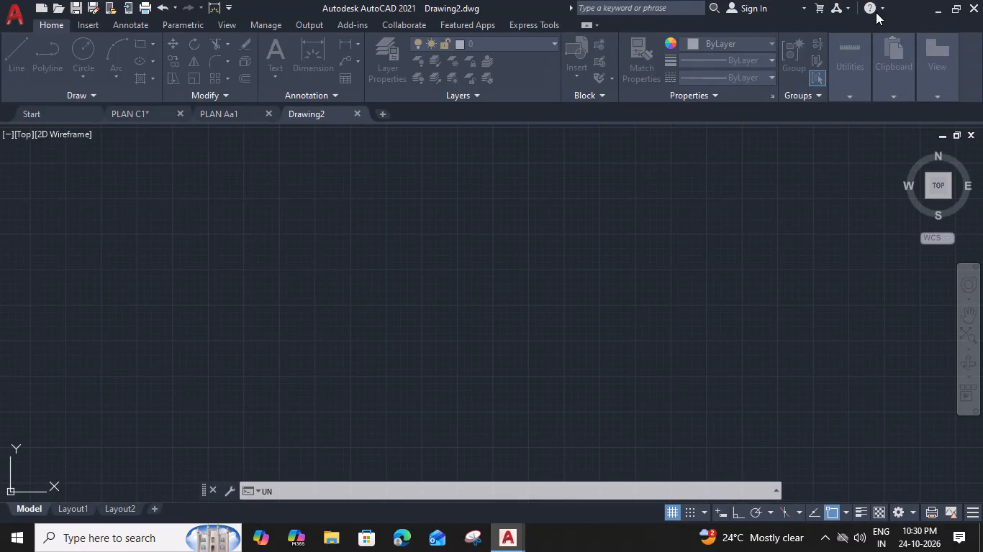
Minimize AutoCAD to reveal the desktop and launch the Fuji application.
left_click(933, 4)
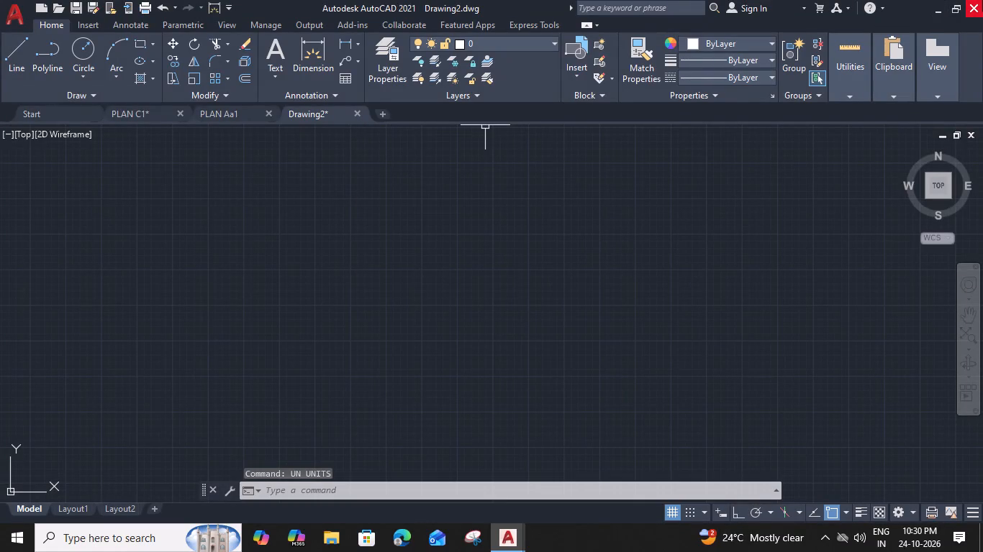
left_click(943, 9)
double_click(140, 227)
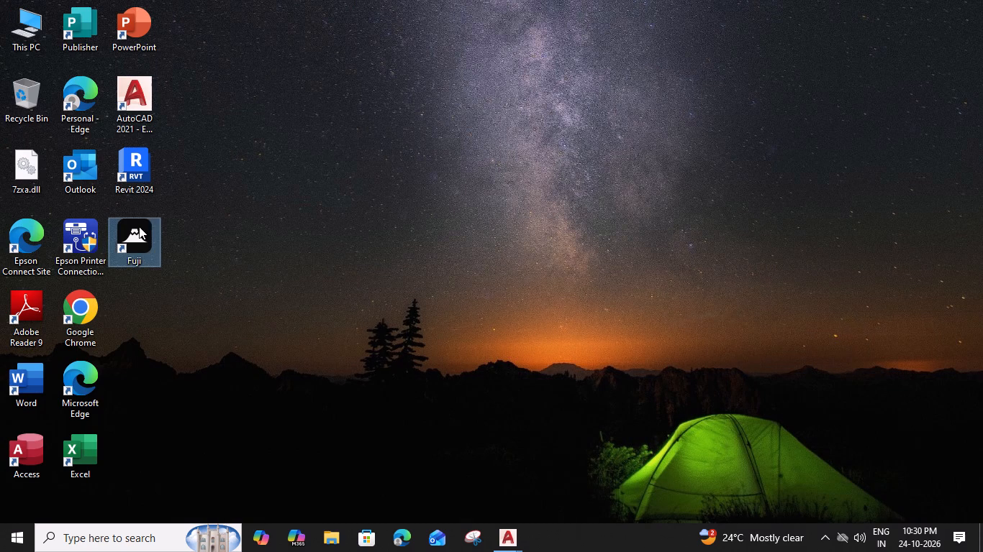
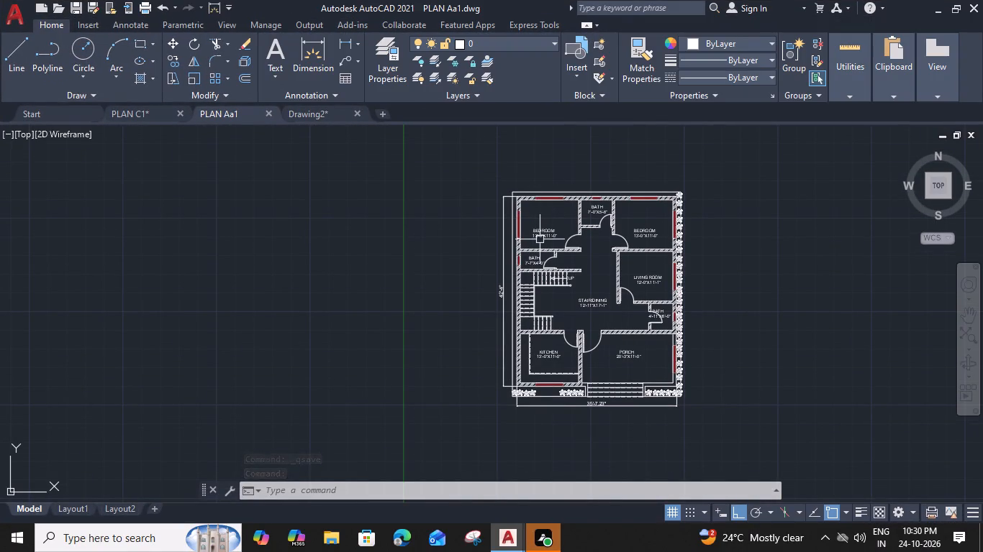
Insert the Bed - Queen block from DesignCenter's Home - Space Planner blocks into the northeast bedroom, and close DesignCenter.
middle_click_drag(540, 239, 491, 237)
scroll(489, 206, "up", 3)
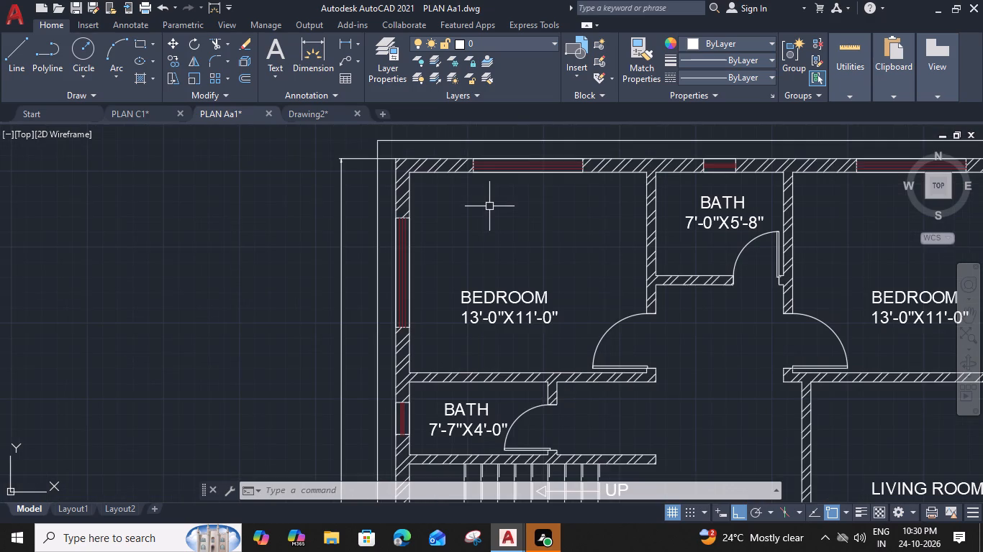
middle_click_drag(489, 207, 463, 214)
key("ctrl+2")
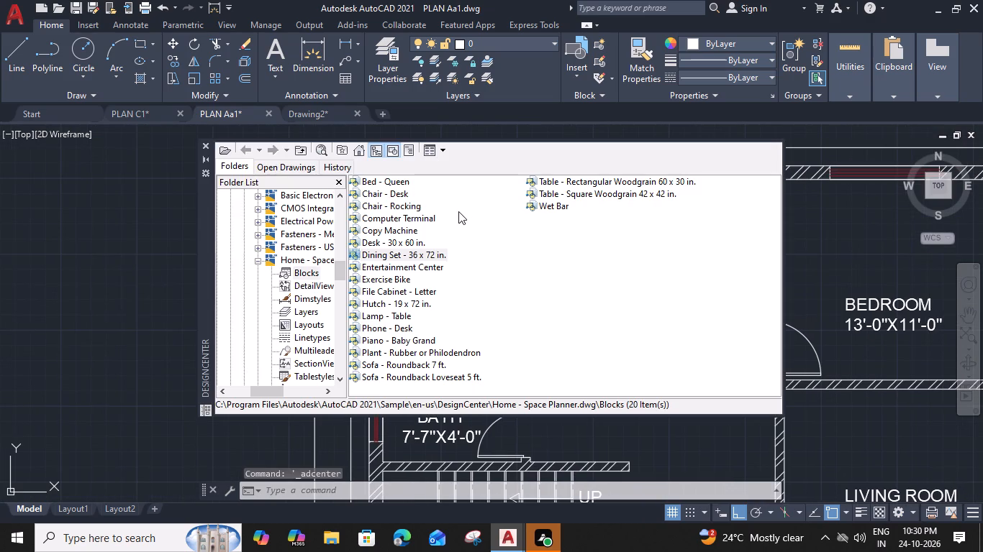
left_click(398, 181)
left_click_drag(374, 178, 795, 237)
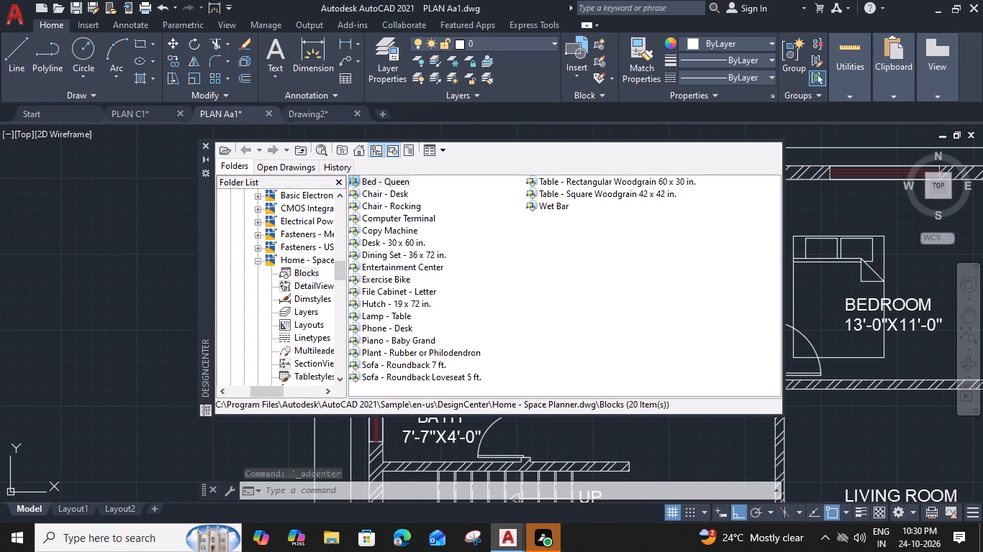
left_click_drag(795, 237, 817, 236)
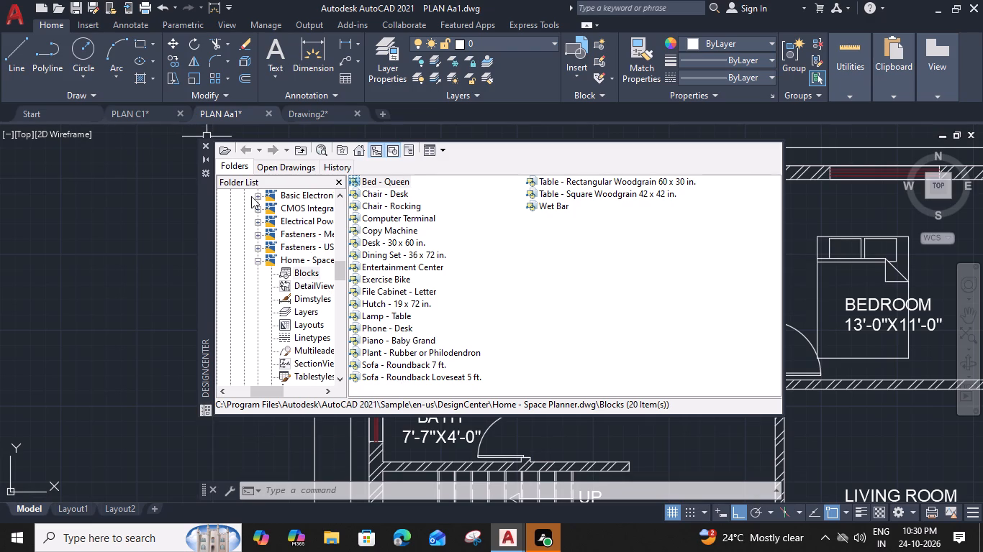
left_click(206, 144)
Move the queen bed by its headboard midpoint to the inner face of the northwest bedroom's north wall, centred on the window.
middle_click_drag(490, 325, 473, 318)
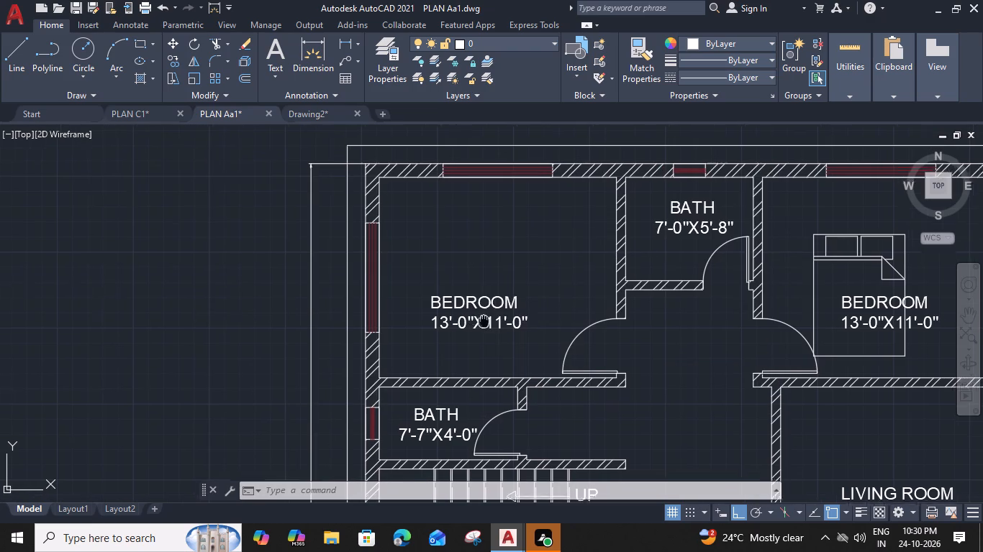
middle_click_drag(473, 318, 379, 313)
left_click(714, 231)
left_click(699, 262)
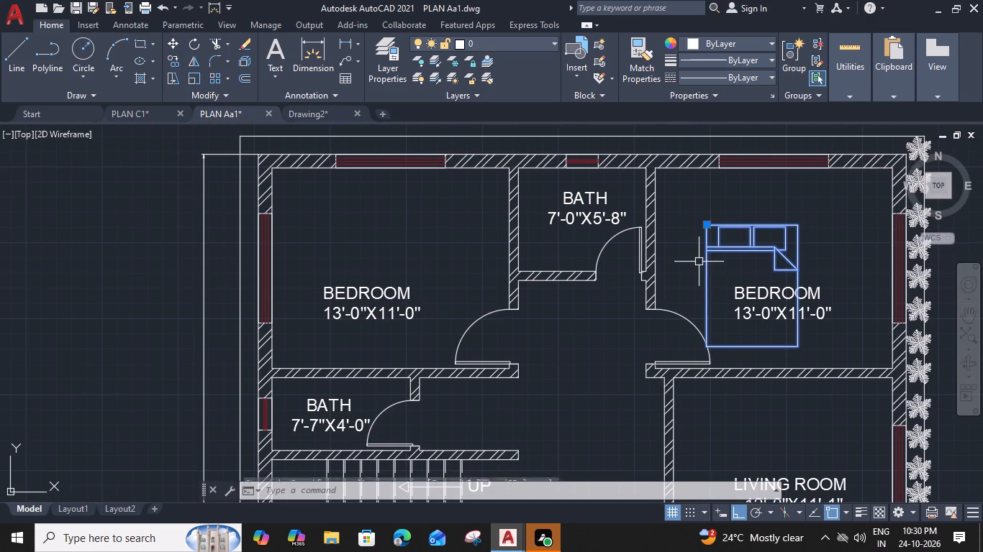
type("m")
key("space")
scroll(746, 218, "up", 2)
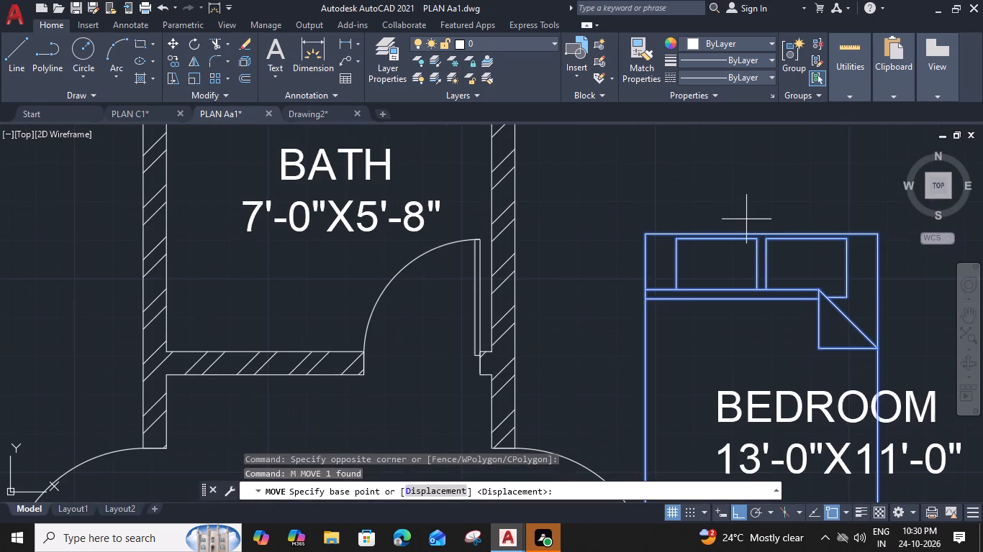
left_click(758, 232)
scroll(758, 232, "down", 2)
middle_click_drag(622, 244, 683, 251)
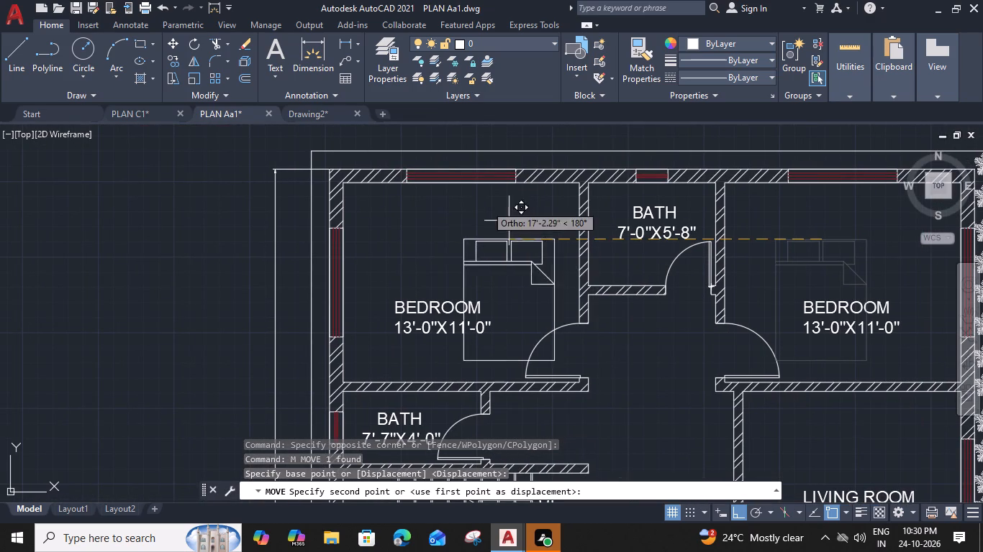
left_click(458, 185)
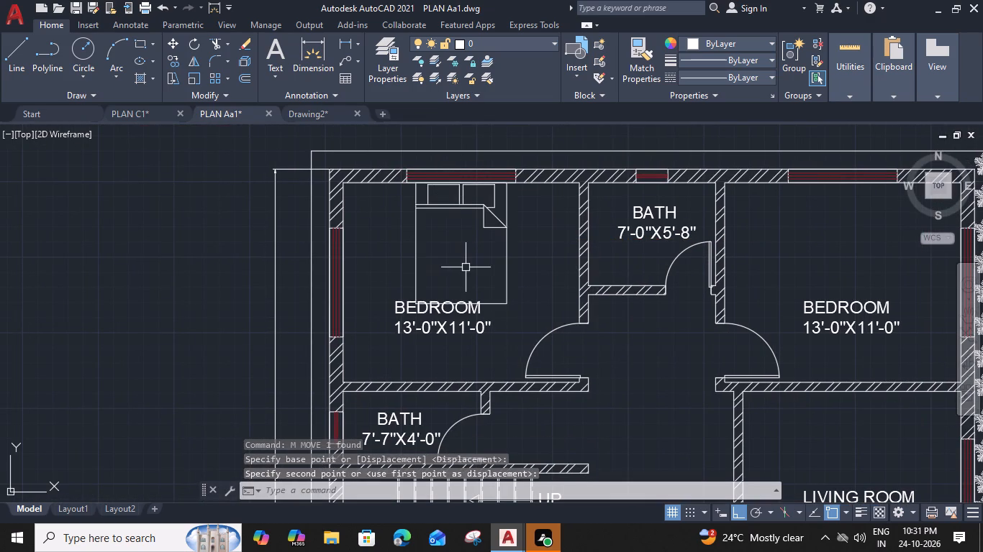
Copy the queen bed from its headboard midpoint to the northeast bedroom's north wall, centred beneath that room's window.
left_click(506, 253)
type("co")
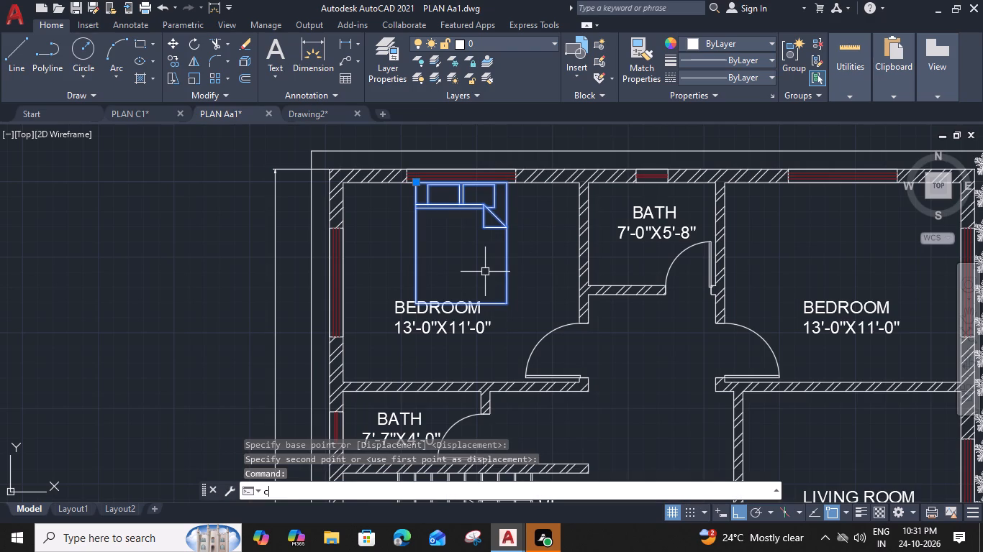
key("space")
scroll(458, 180, "up", 1)
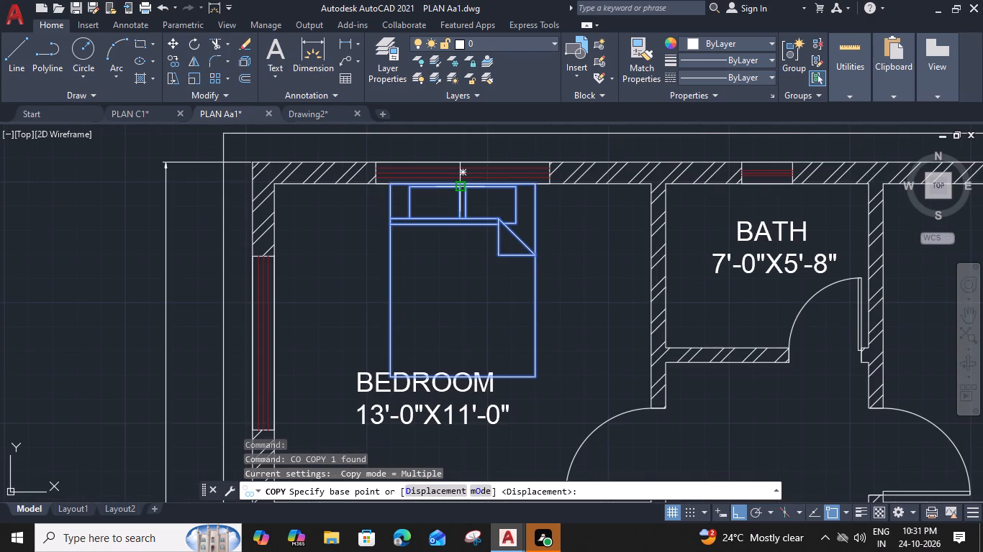
scroll(462, 183, "up", 2)
left_click(462, 183)
scroll(462, 183, "down", 2)
middle_click_drag(533, 185, 404, 188)
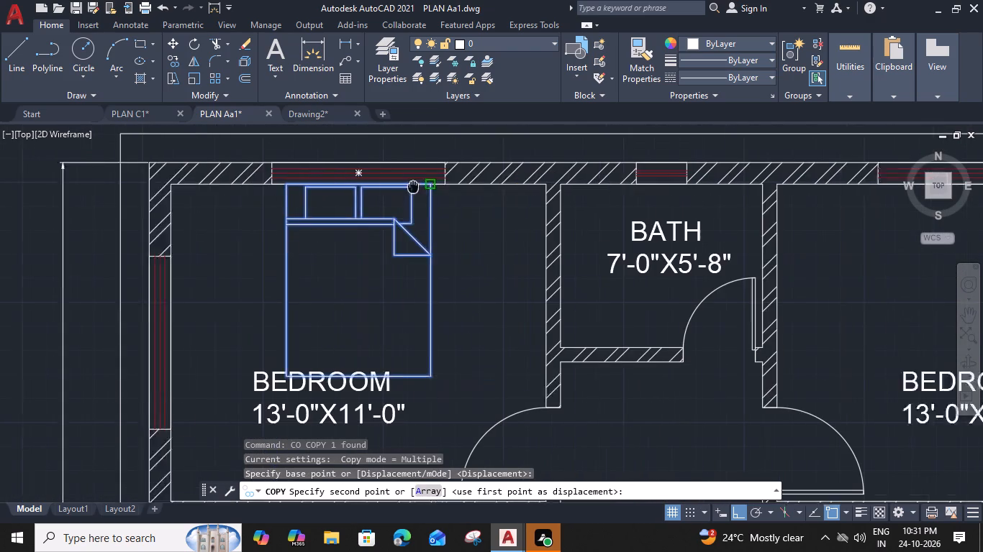
middle_click_drag(404, 188, 258, 208)
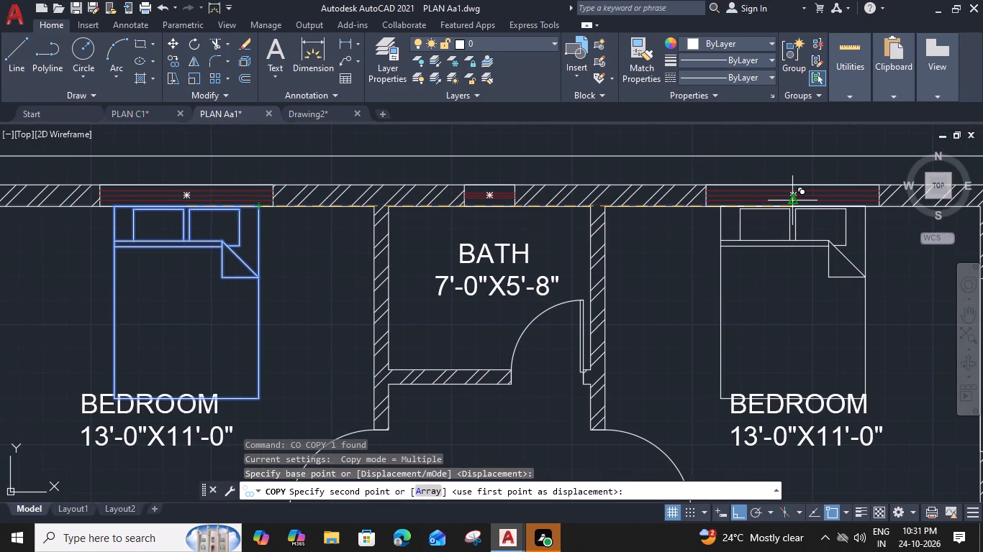
left_click(794, 206)
key("Escape")
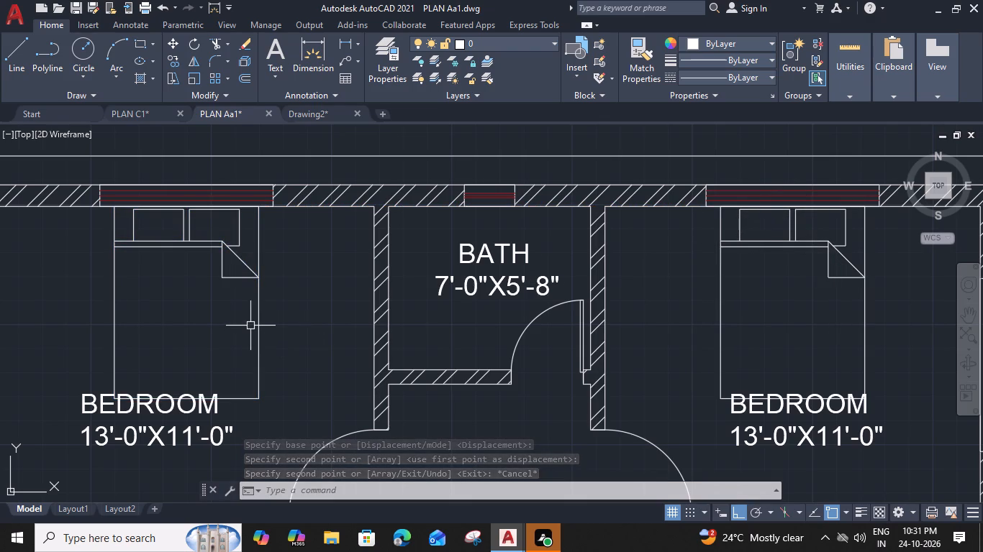
Switch to the Fuji application to view the recording status.
left_click(556, 537)
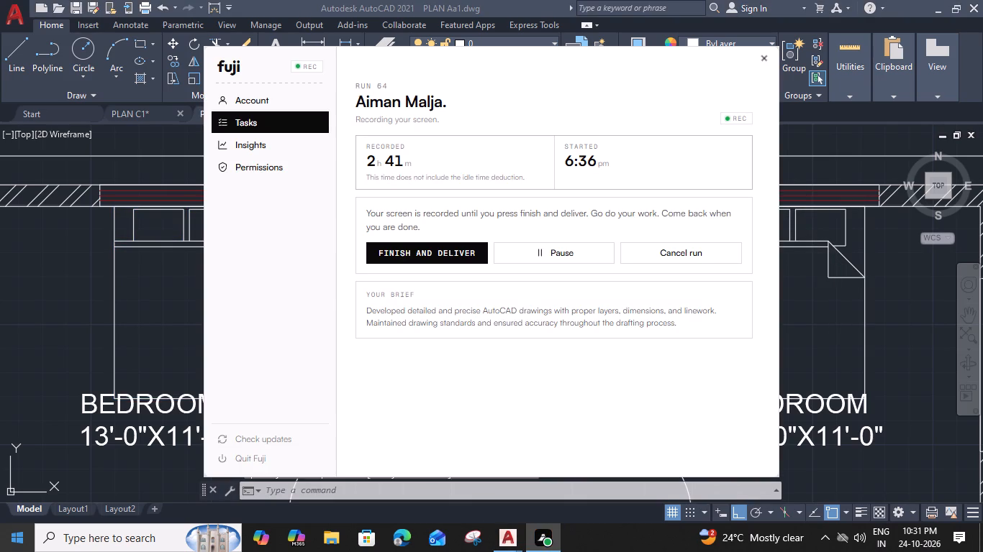
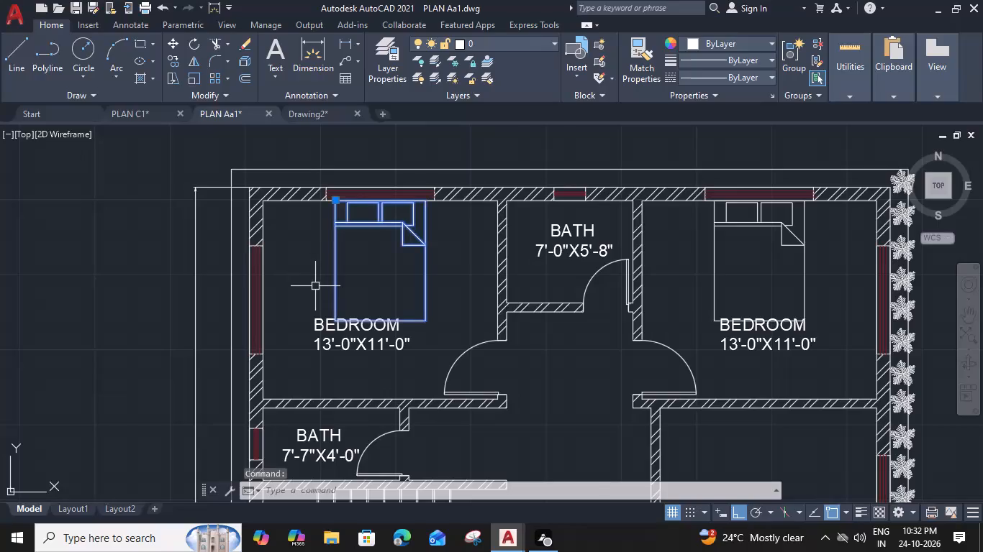
Rotate the northwest bedroom's queen bed by 90° about its northwest headboard corner.
type("ro")
key("space")
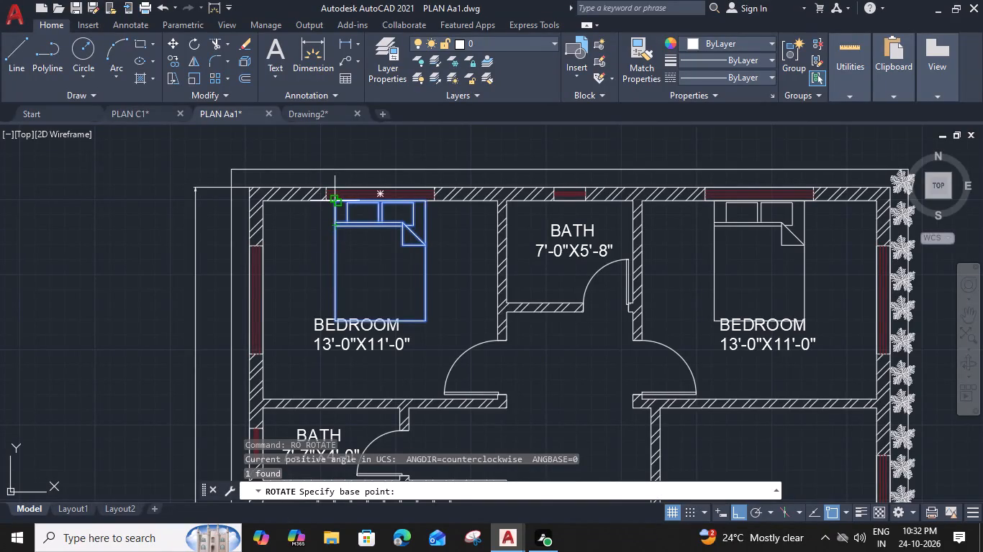
left_click(335, 201)
scroll(330, 183, "up", 2)
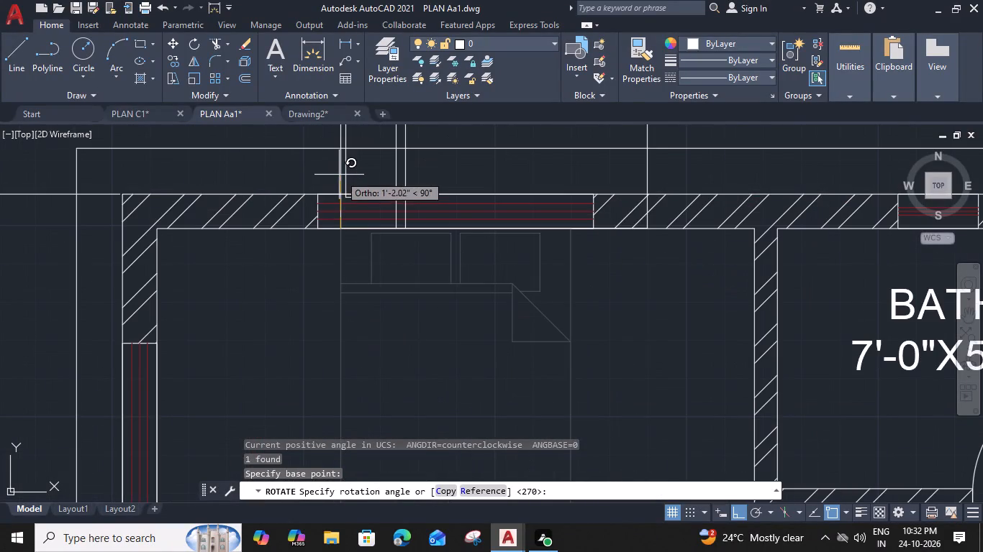
left_click(339, 167)
Move the rotated bed by its headboard midpoint to the inner face of the northwest bedroom's west wall, centred on the window.
left_click(341, 167)
type("m")
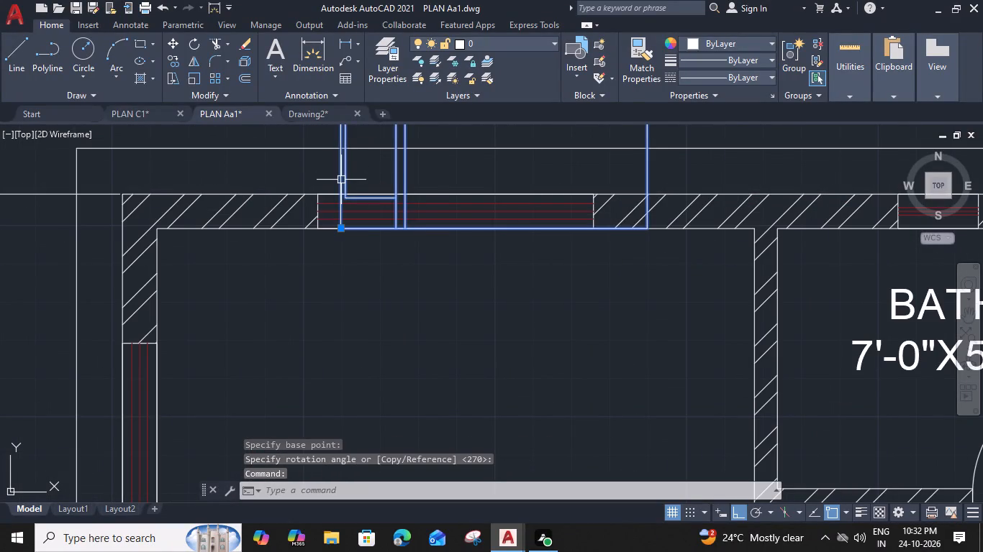
key("space")
scroll(341, 180, "down", 1)
middle_click_drag(340, 175, 343, 222)
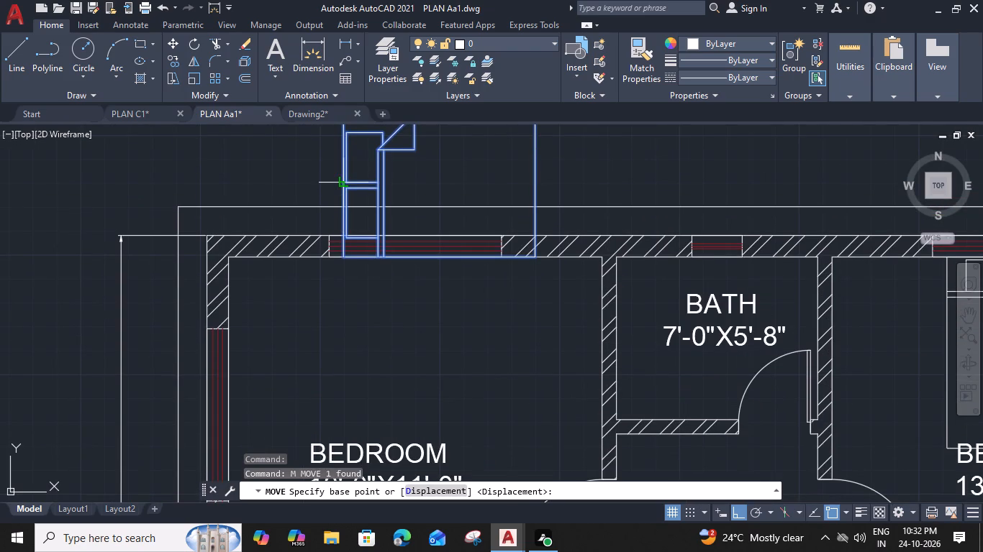
left_click(343, 184)
middle_click_drag(315, 305, 353, 194)
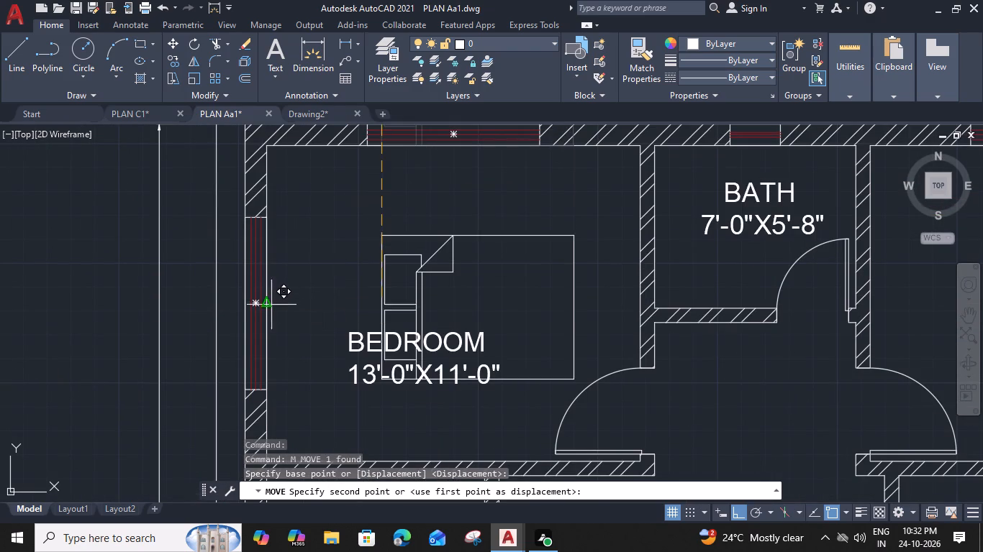
left_click(270, 308)
Move the northwest bedroom's BEDROOM 13'-0"X11'-0" label slightly north and west so it sits over the bed.
scroll(427, 281, "down", 1)
middle_click_drag(454, 287, 367, 289)
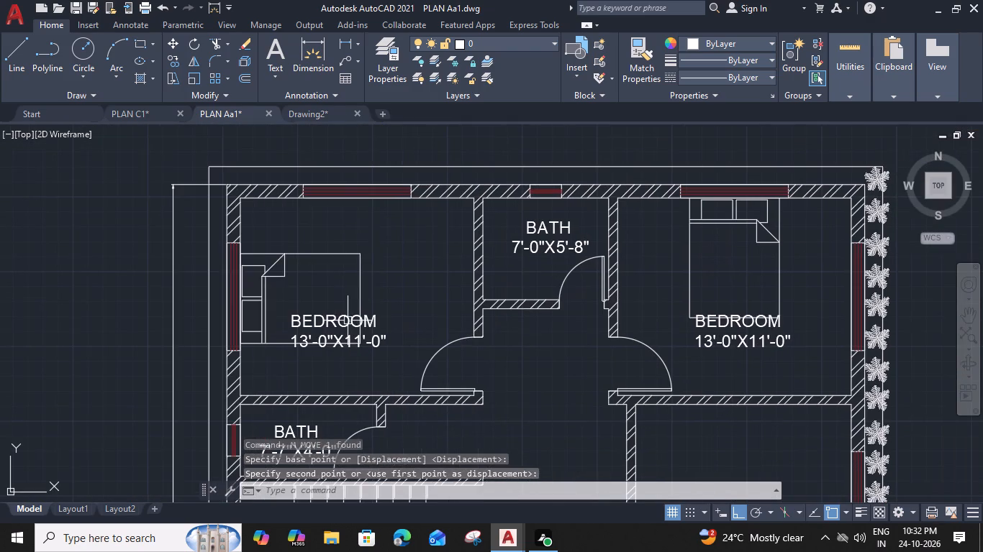
left_click(348, 321)
type("m")
key("space")
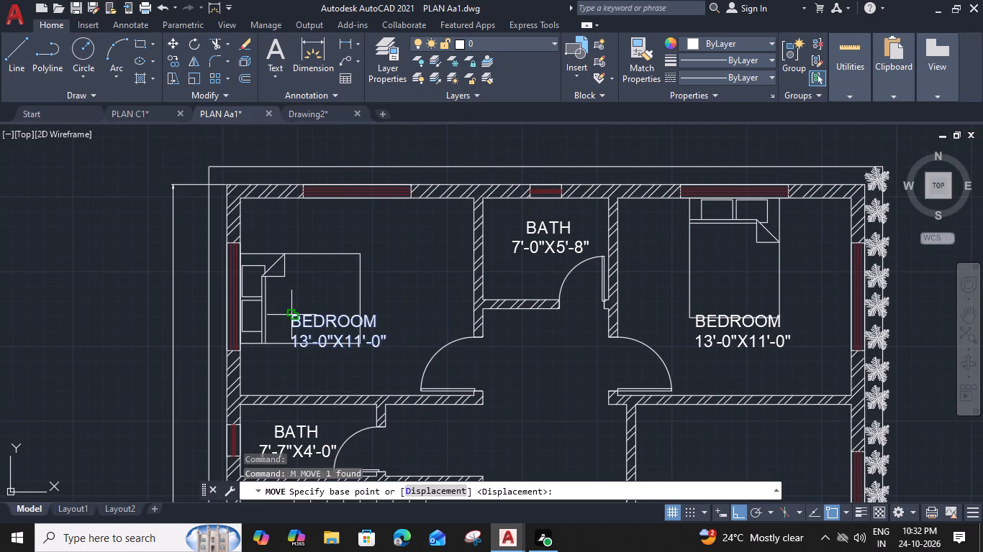
left_click(291, 315)
left_click(291, 292)
middle_click_drag(287, 313, 383, 308)
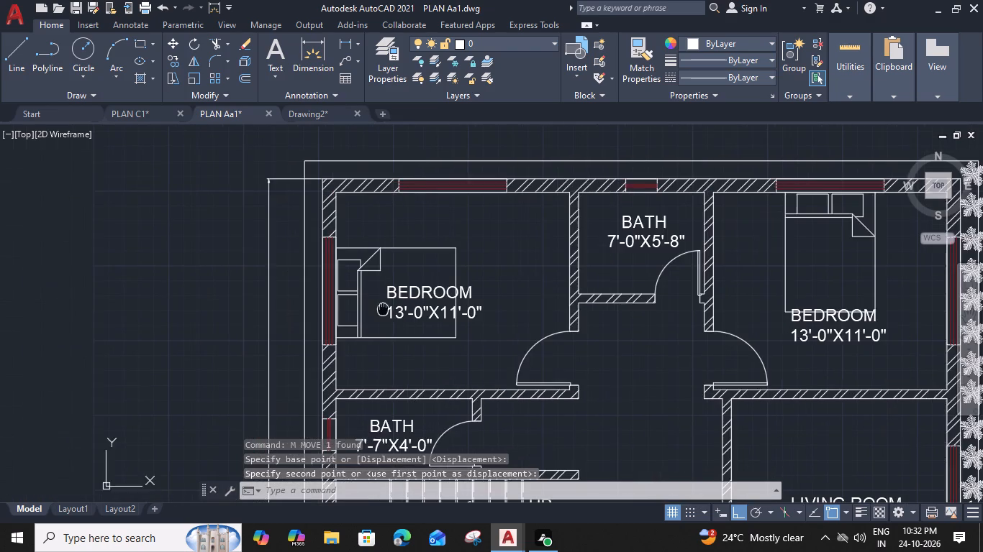
scroll(386, 319, "up", 1)
left_click(391, 317)
type("m")
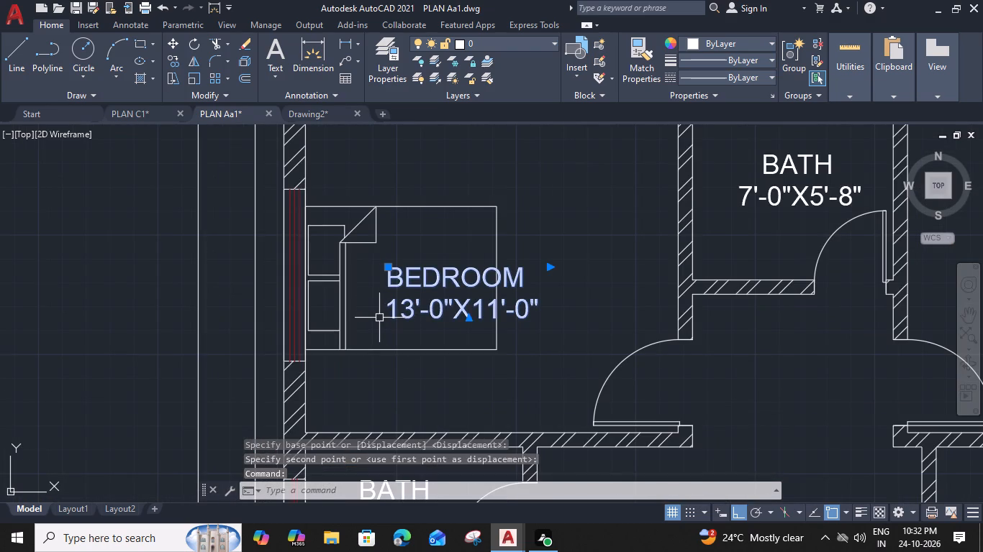
key("space")
left_click(385, 323)
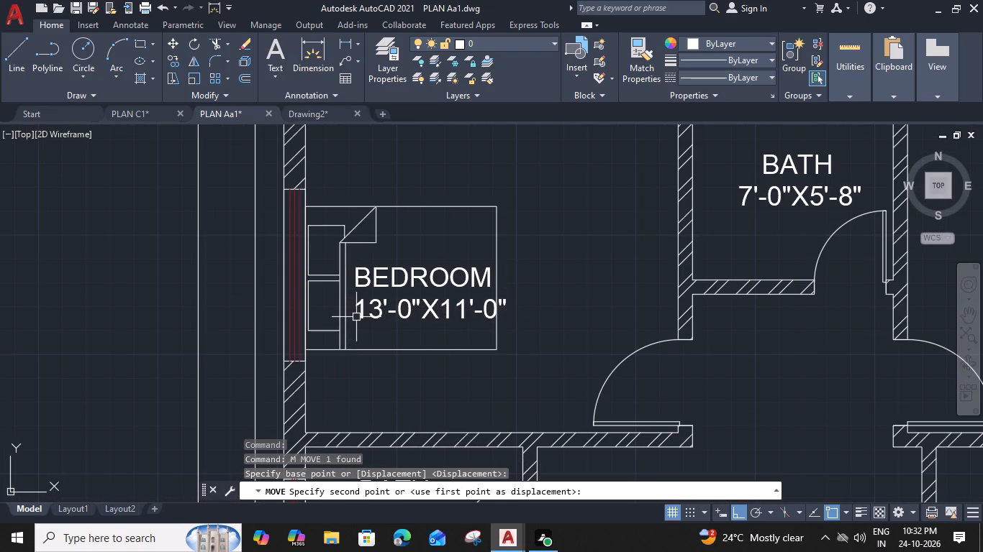
left_click(356, 317)
Rotate the northeast bedroom's queen bed a quarter turn clockwise about its northeast headboard corner.
scroll(566, 303, "down", 2)
middle_click_drag(571, 301, 242, 313)
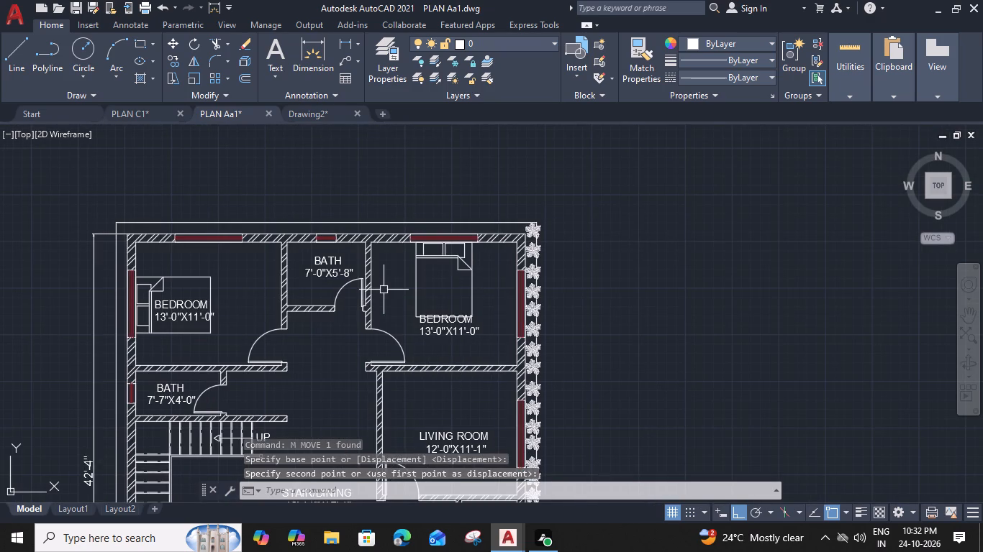
left_click(471, 283)
type("ro")
key("space")
scroll(471, 251, "up", 2)
left_click_drag(471, 229, 471, 239)
left_click(471, 278)
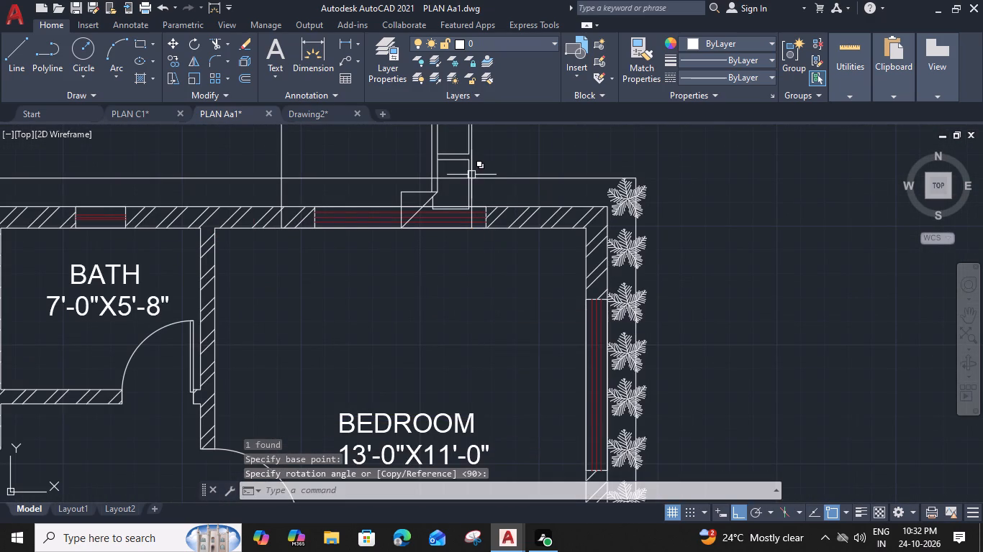
Move the rotated bed by its headboard midpoint to the inner face of the northeast bedroom's east wall, centred on the window.
left_click(472, 154)
key("m")
key("space")
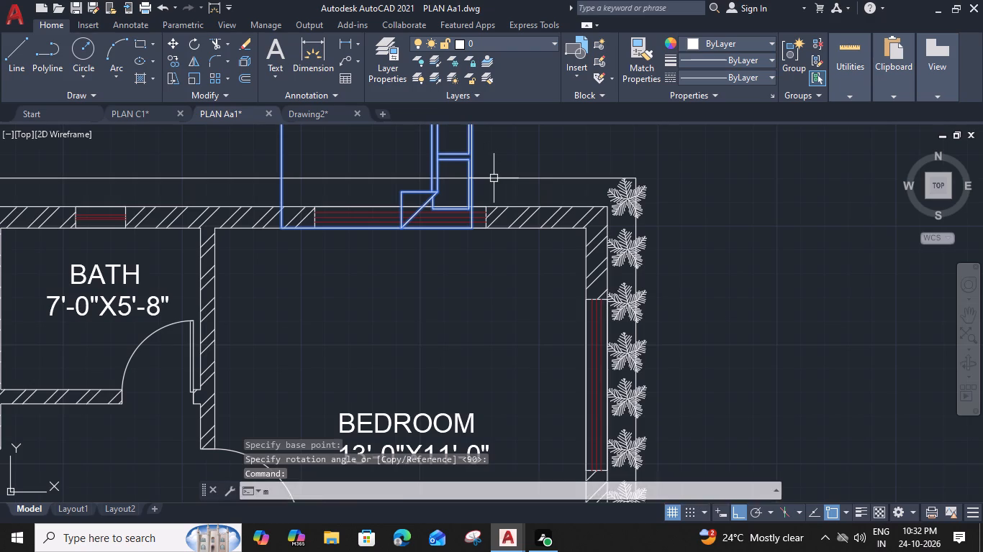
left_click(472, 159)
middle_click_drag(506, 287, 474, 213)
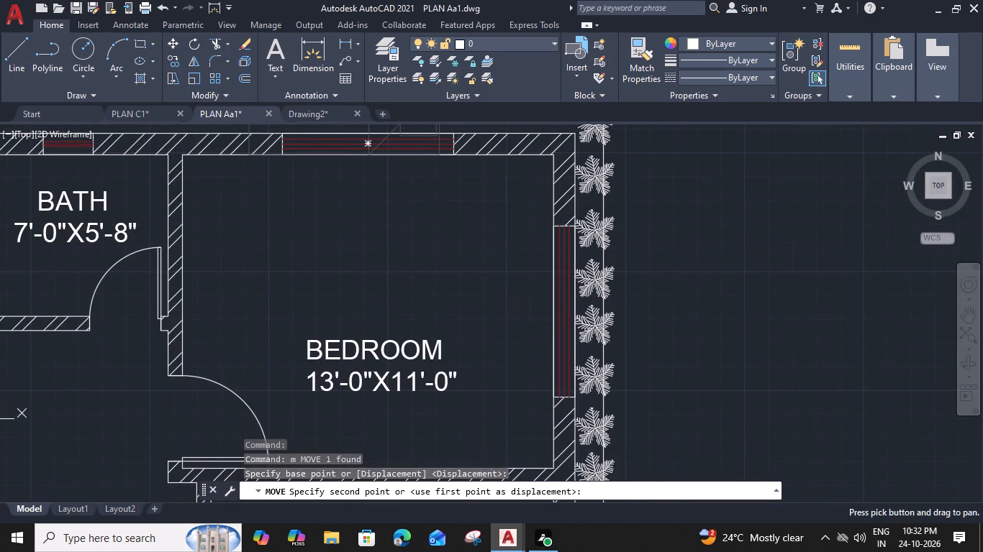
left_click(552, 321)
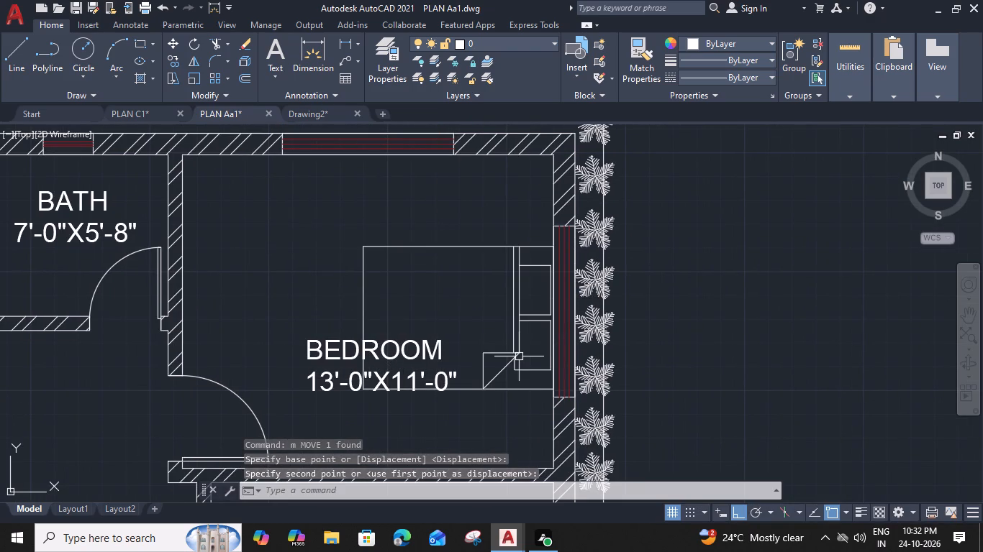
Move the northeast bedroom's BEDROOM 13'-0"X11'-0" label north and then east so it lies mostly over the bed.
left_click(442, 349)
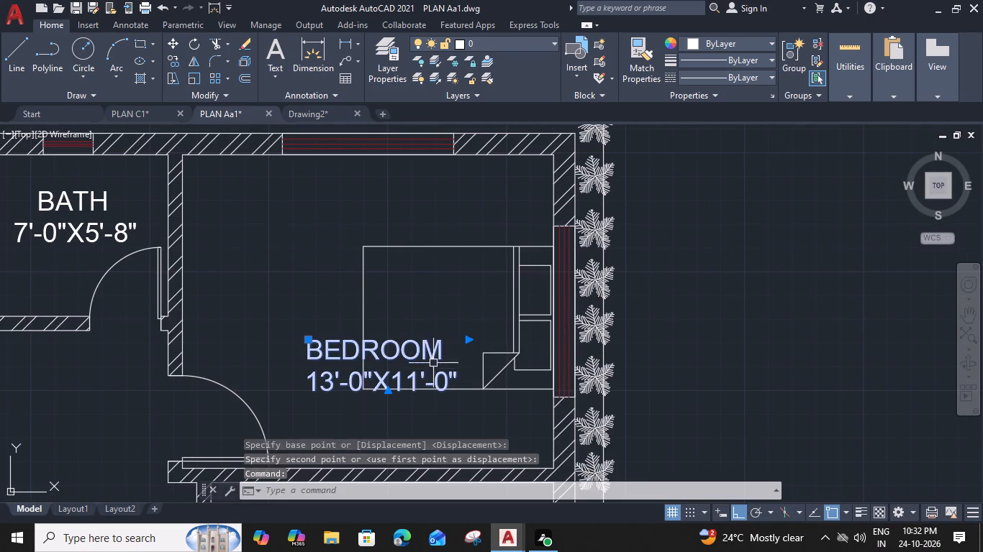
key("m")
key("space")
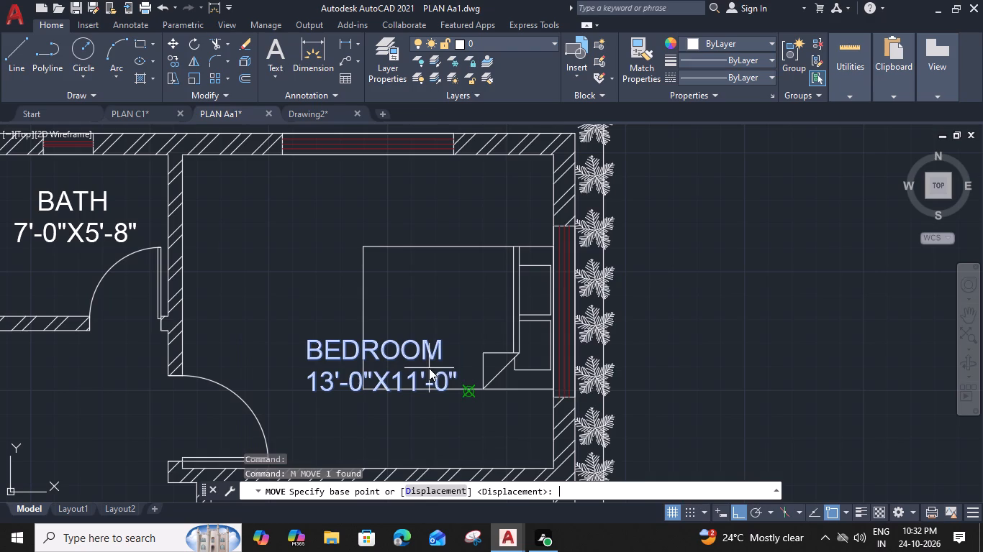
left_click(455, 388)
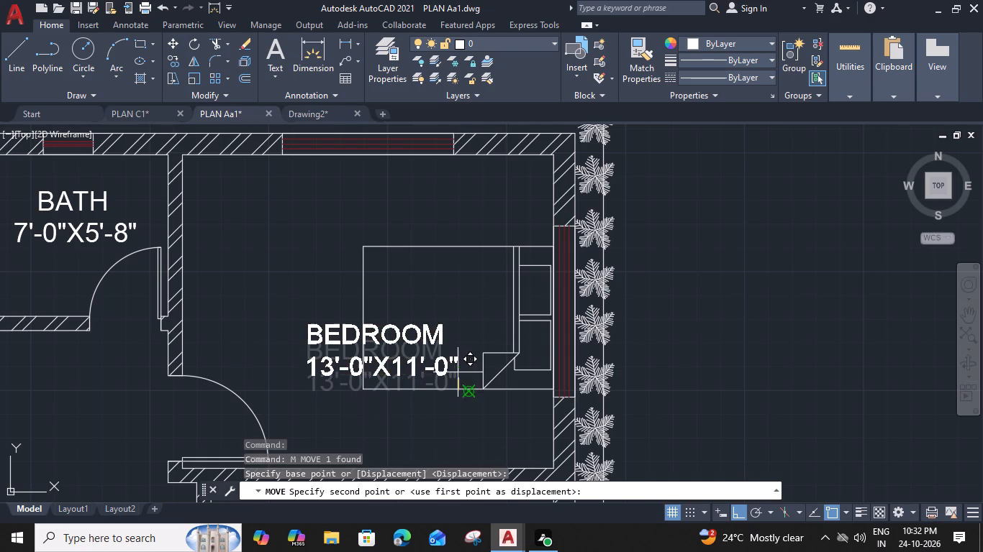
left_click(456, 347)
left_click(446, 344)
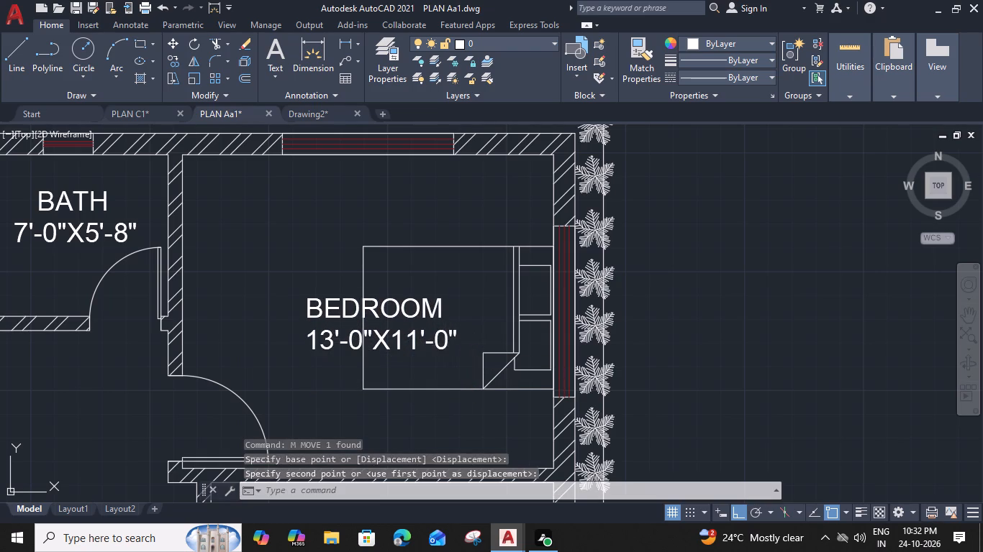
type("m")
key("space")
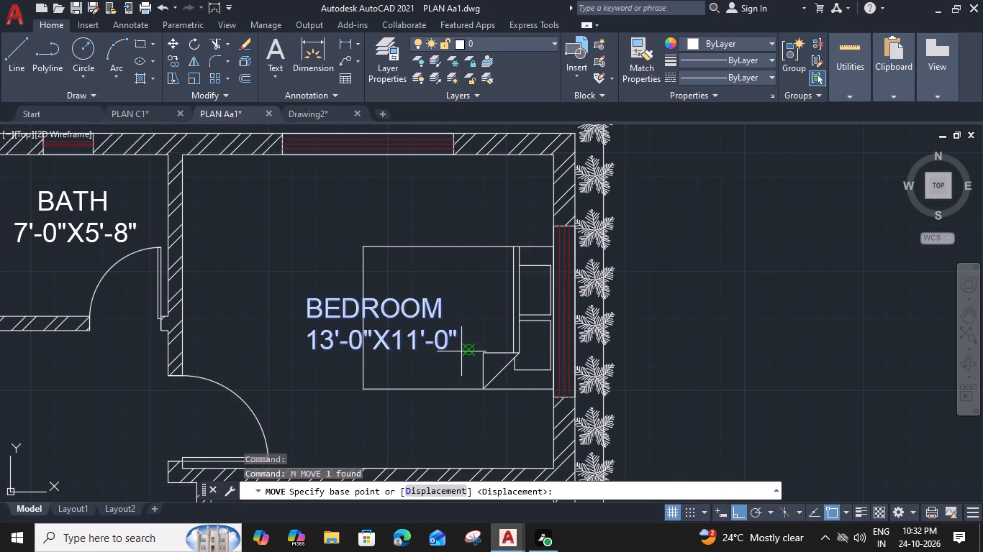
left_click(464, 351)
left_click(515, 347)
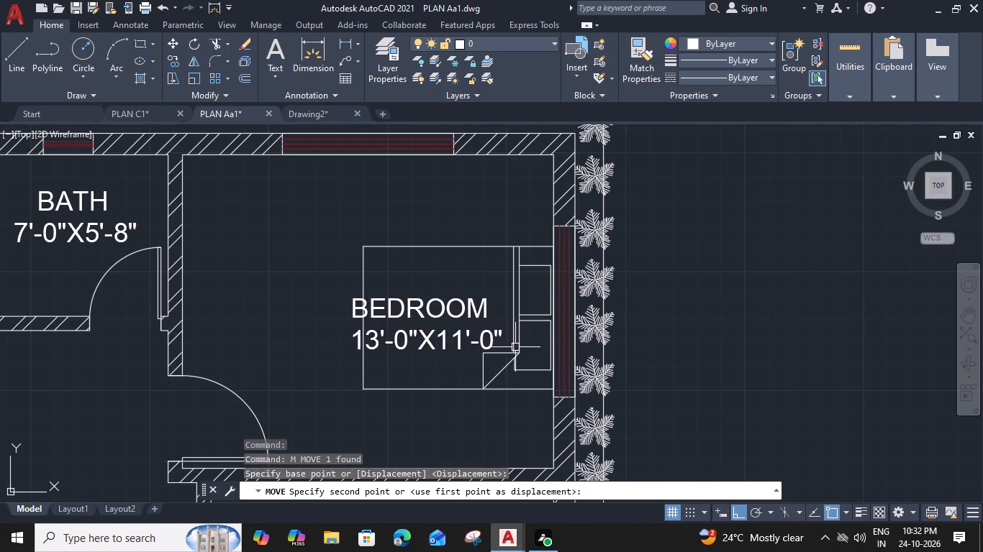
Nudge the northeast bedroom's label slightly farther north over the bed.
scroll(407, 361, "down", 1)
middle_click_drag(385, 368, 575, 298)
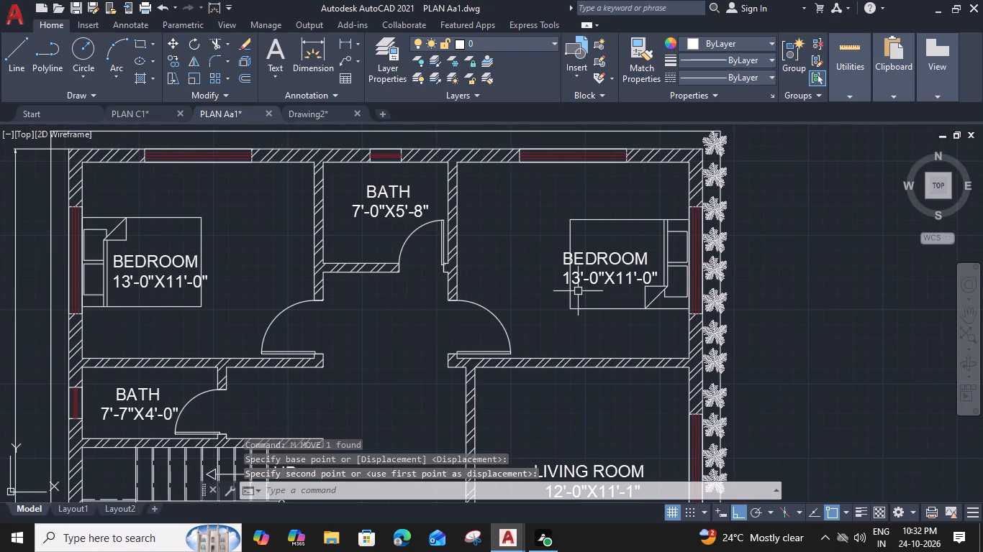
middle_click_drag(615, 272, 471, 328)
scroll(507, 321, "up", 1)
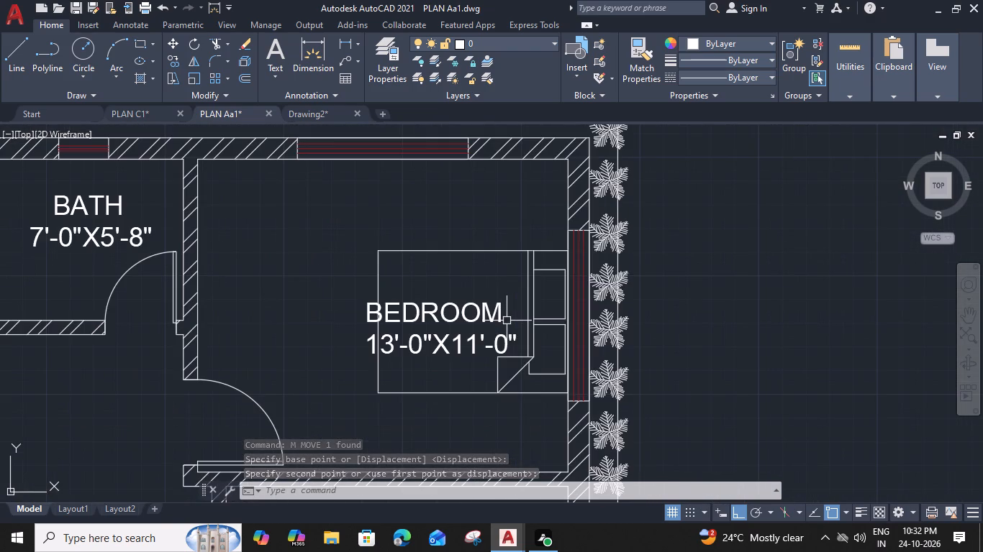
left_click(502, 311)
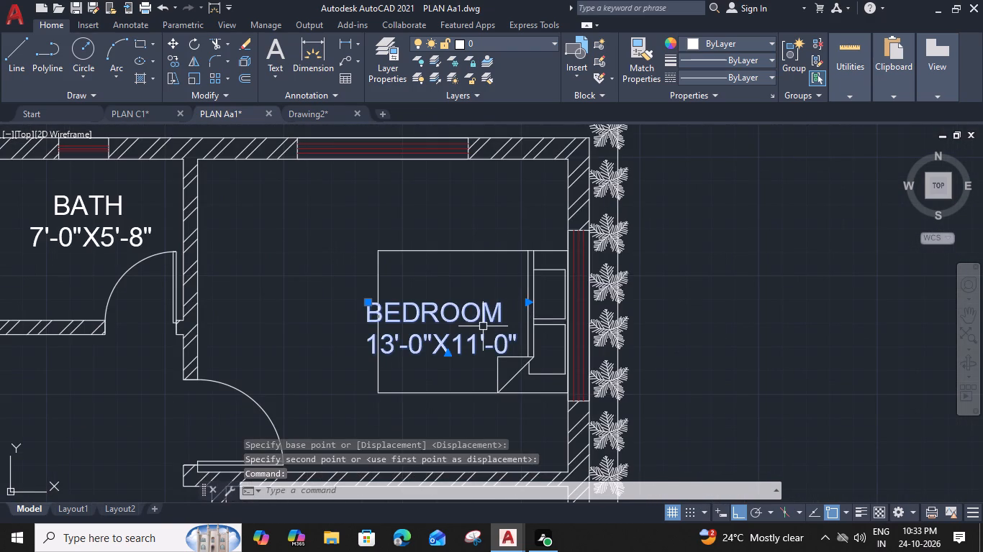
type("m")
key("space")
left_click(525, 304)
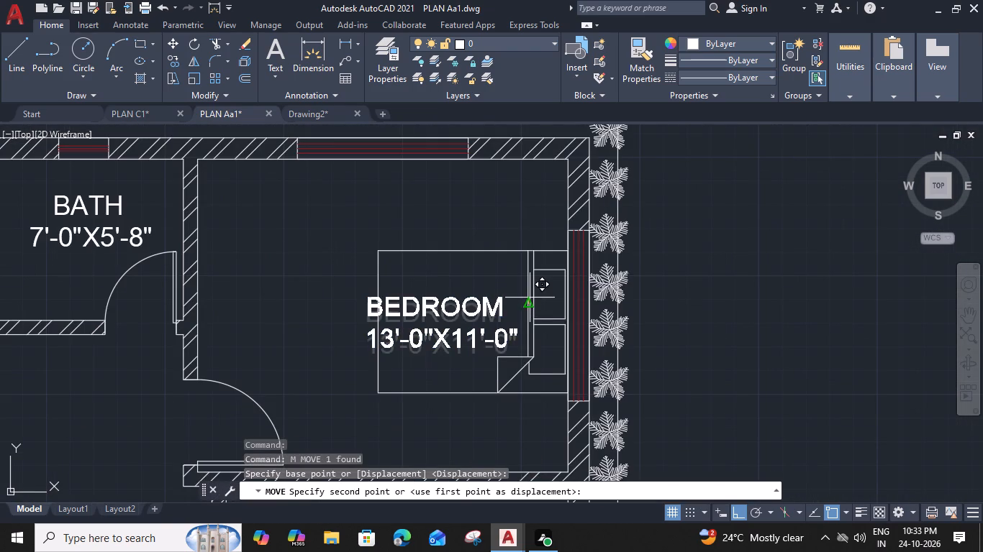
left_click(530, 294)
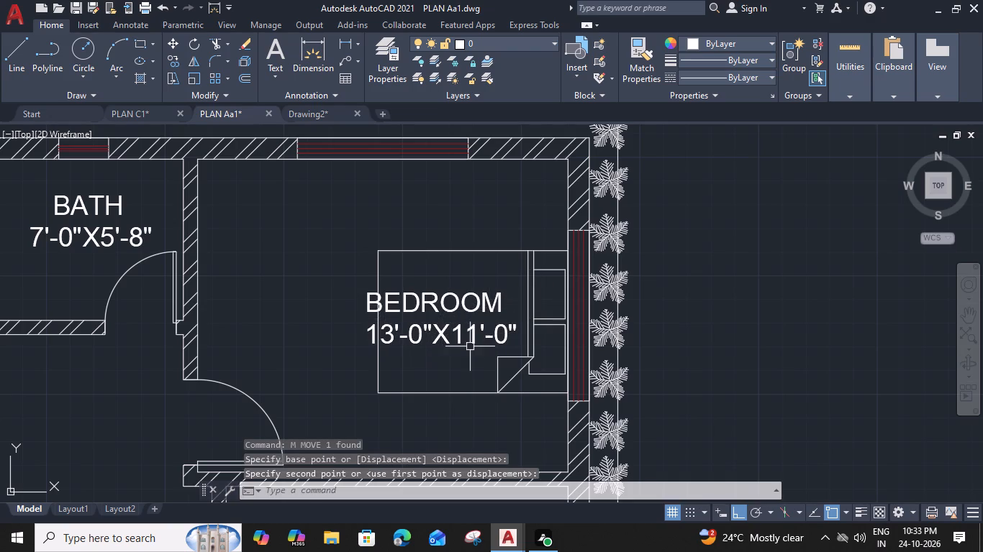
Insert the Toilet - Imperial block from the Architectural tool palette into the passage south of the 7'-0"X5'-8" bath, and close the palettes.
scroll(453, 357, "down", 2)
middle_click_drag(371, 350, 507, 246)
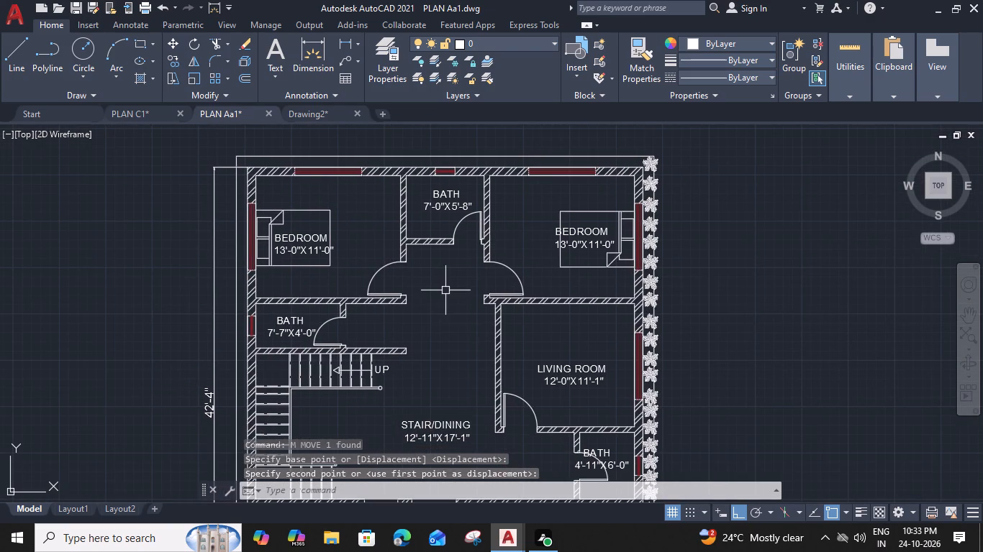
key("ctrl+3")
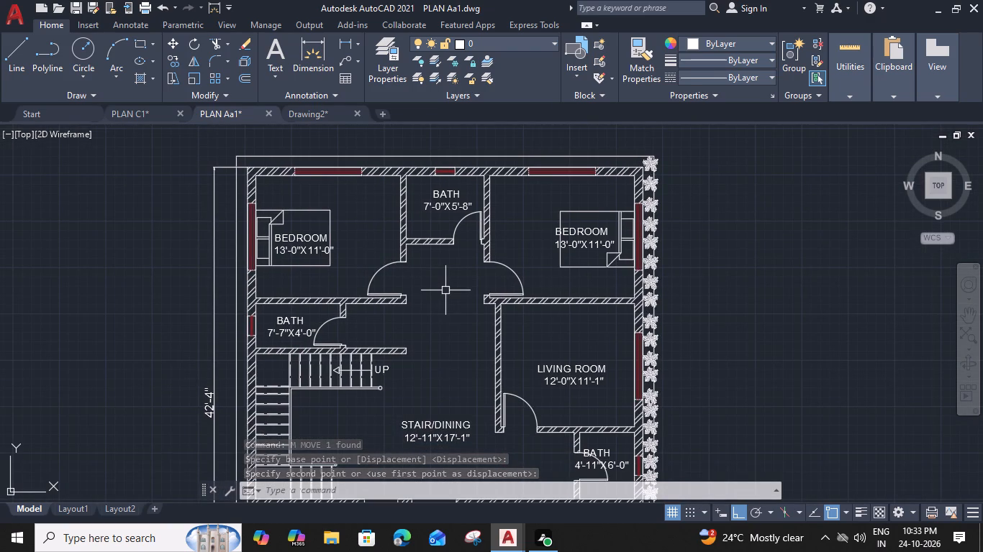
left_click(617, 297)
left_click(446, 303)
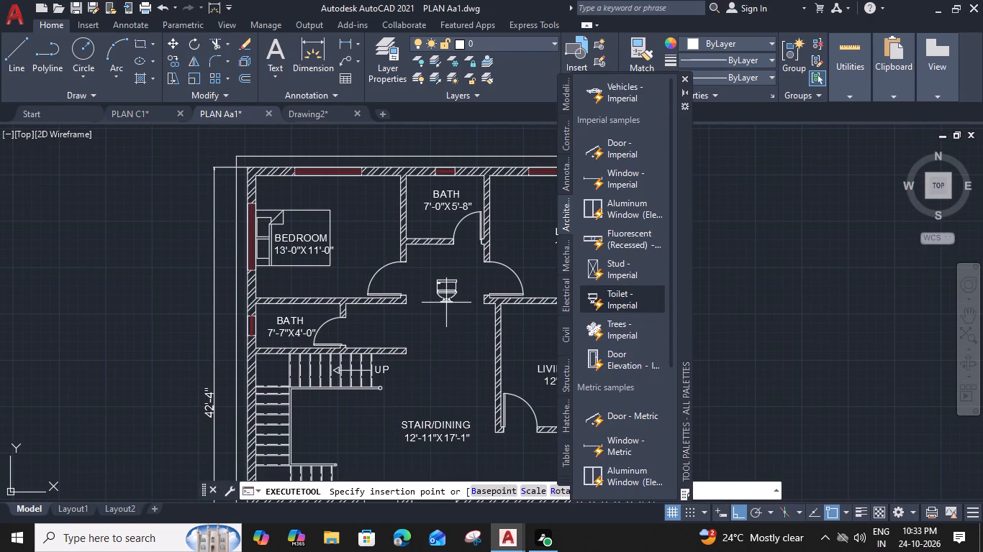
left_click(684, 79)
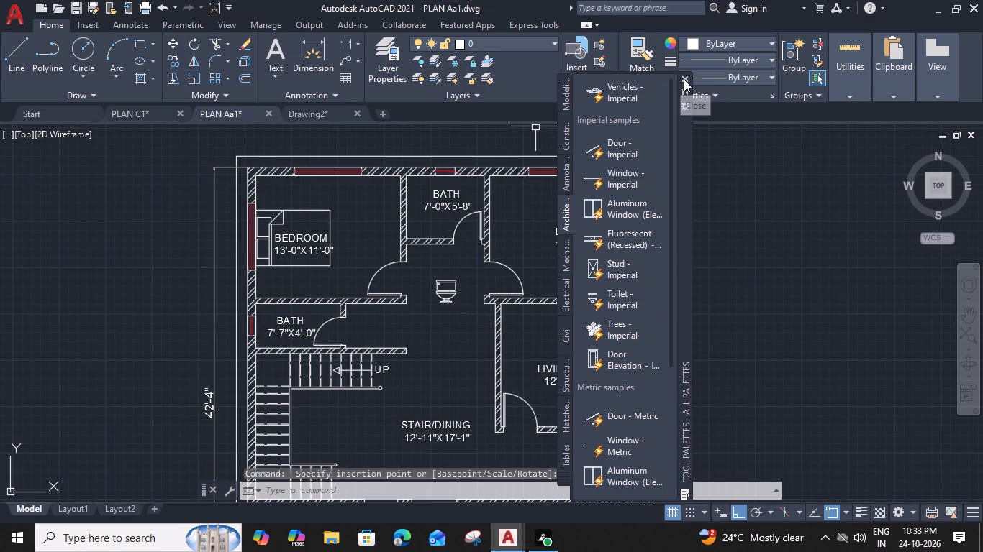
Switch the toilet block to its Elongated (Plan) view.
left_click(445, 292)
left_click(433, 306)
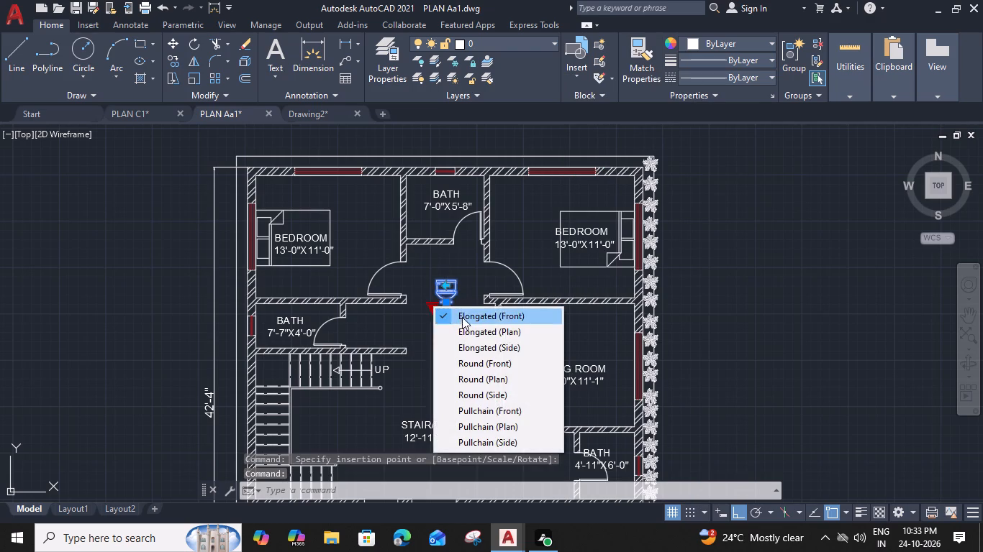
left_click(466, 328)
Move the toilet by its tank's rear midpoint to the inner face of the 7'-0"X5'-8" bath's north wall, just west of the window.
key("m")
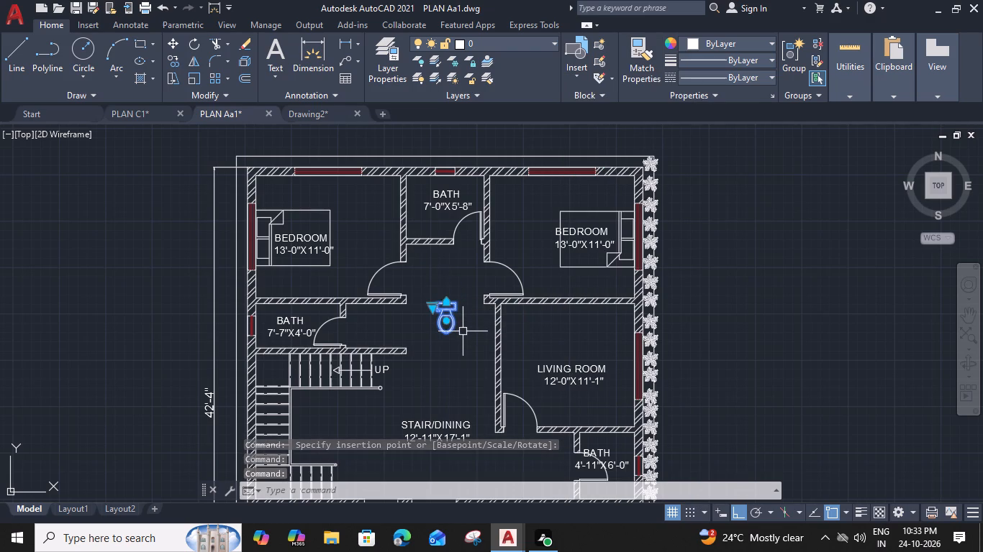
key("space")
scroll(435, 301, "up", 3)
left_click(472, 304)
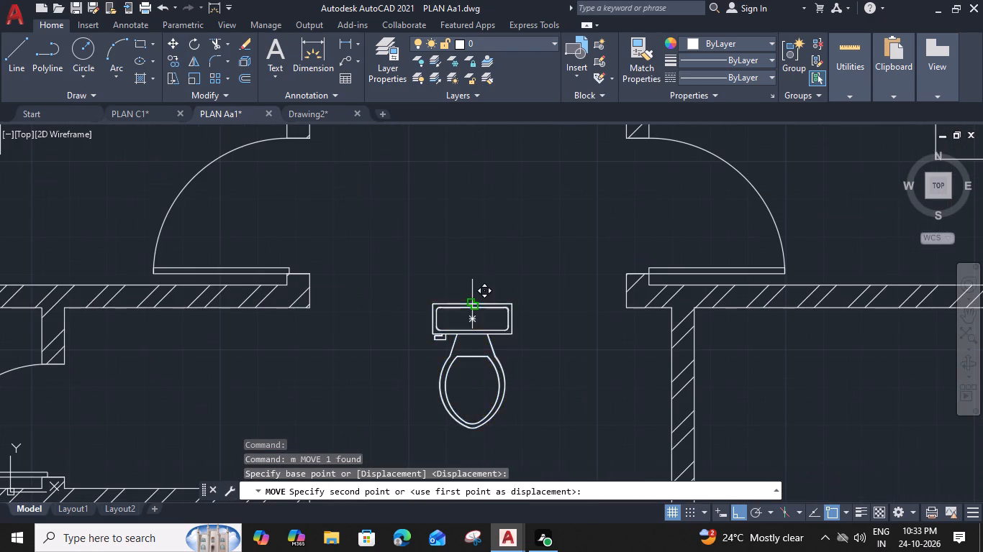
scroll(468, 239, "down", 2)
middle_click_drag(466, 227, 453, 402)
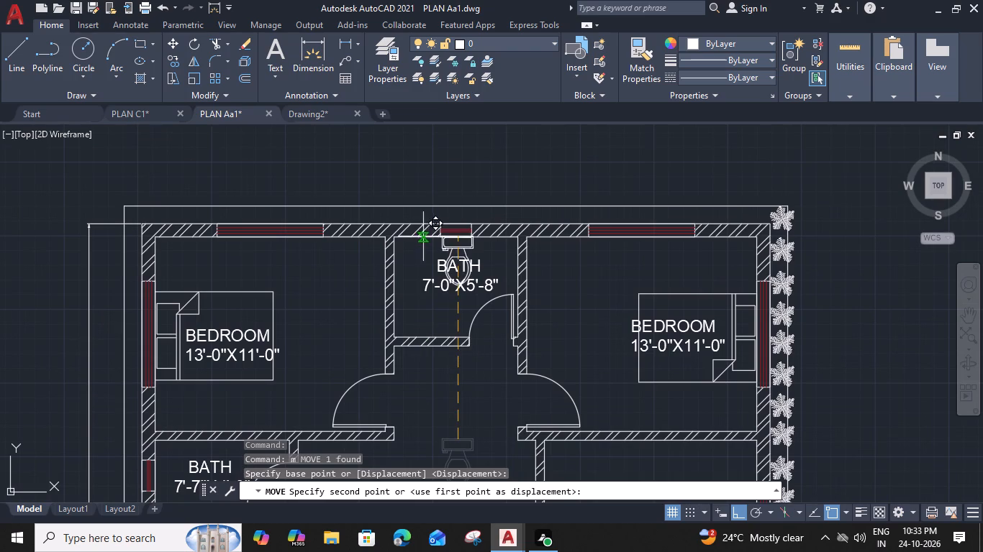
left_click(426, 236)
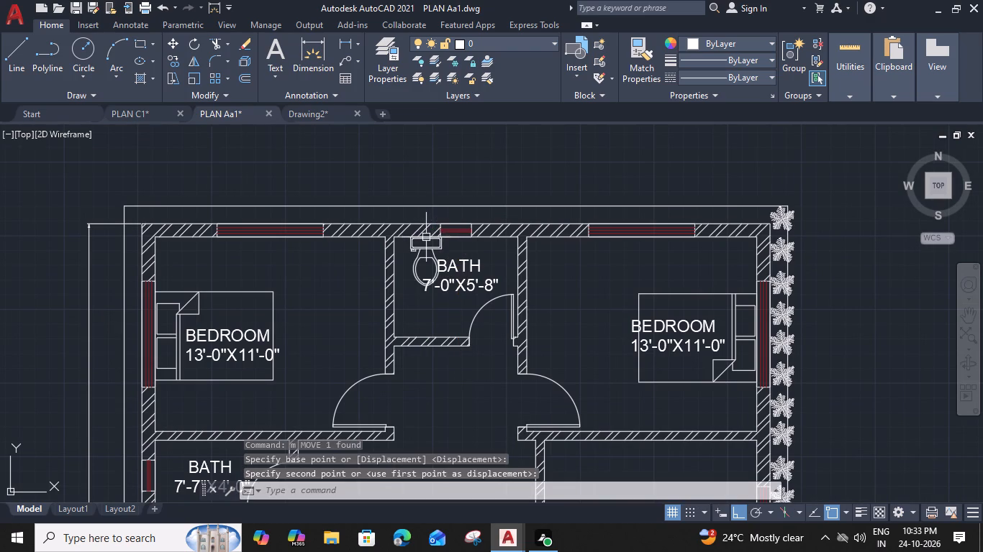
Move the 7'-0"X5'-8" bath label slightly northeast, clear of the toilet.
left_click(479, 259)
key("m")
key("space")
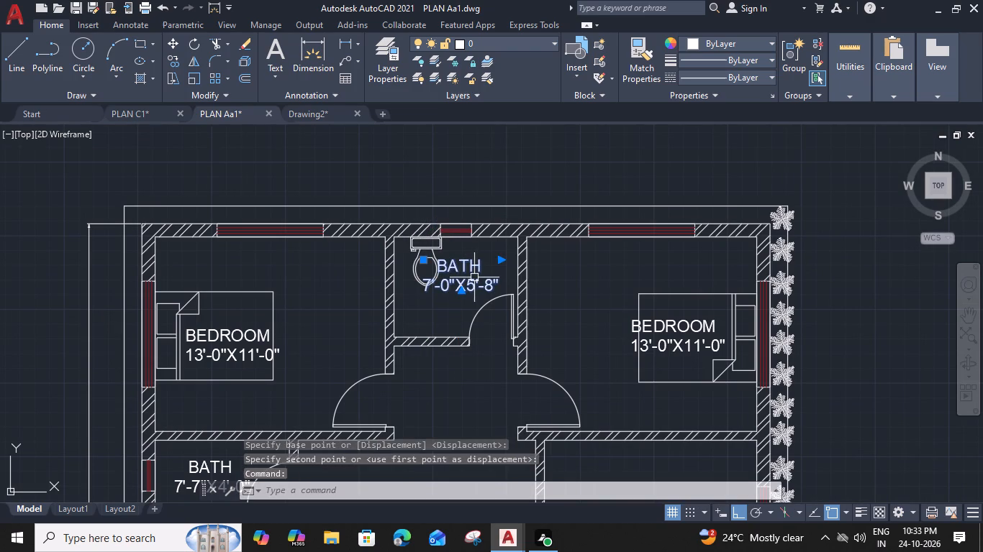
left_click(499, 289)
scroll(507, 285, "up", 1)
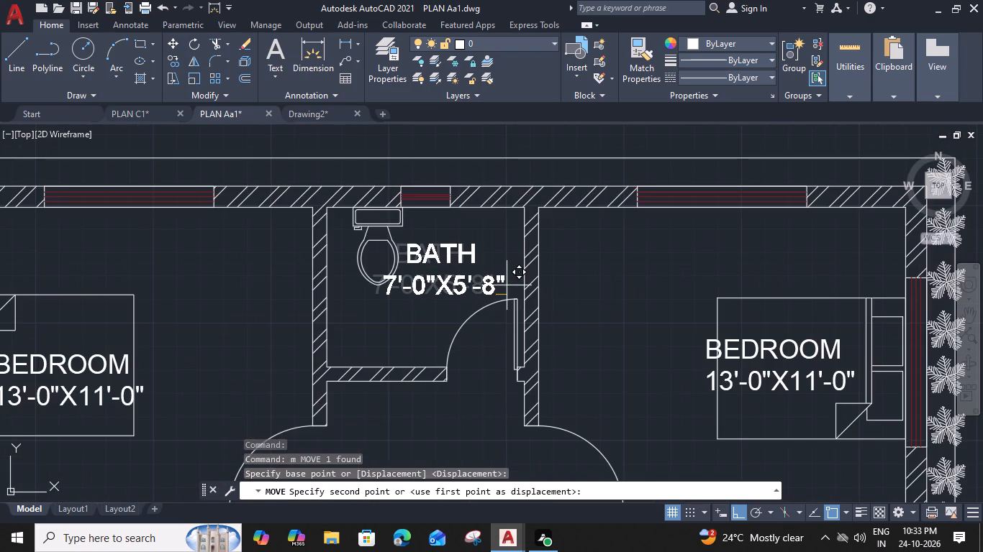
left_click(520, 287)
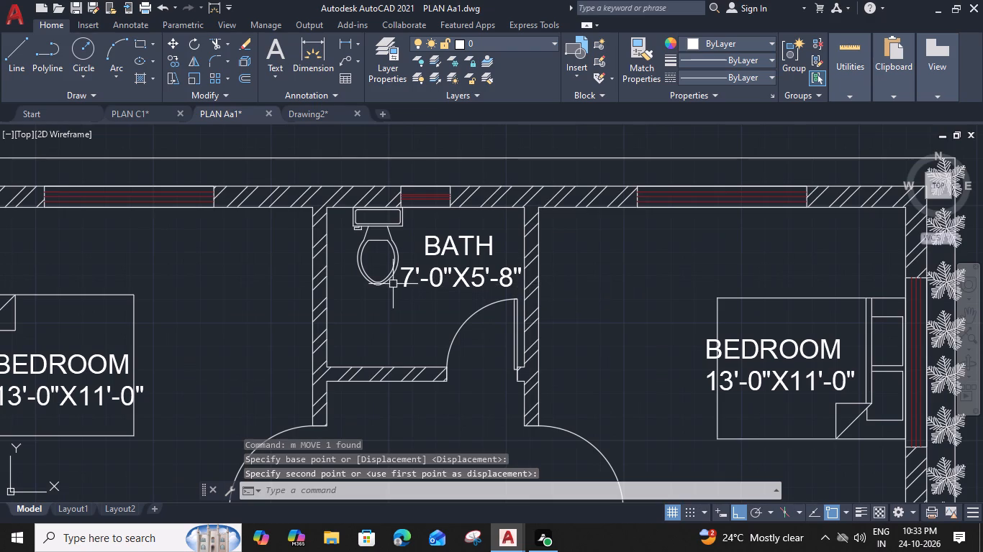
Copy the toilet by its tank's rear midpoint to the inner face of the 7'-7"X4'-0" bath's north wall, near the west wall.
left_click(382, 282)
key("c")
key("o")
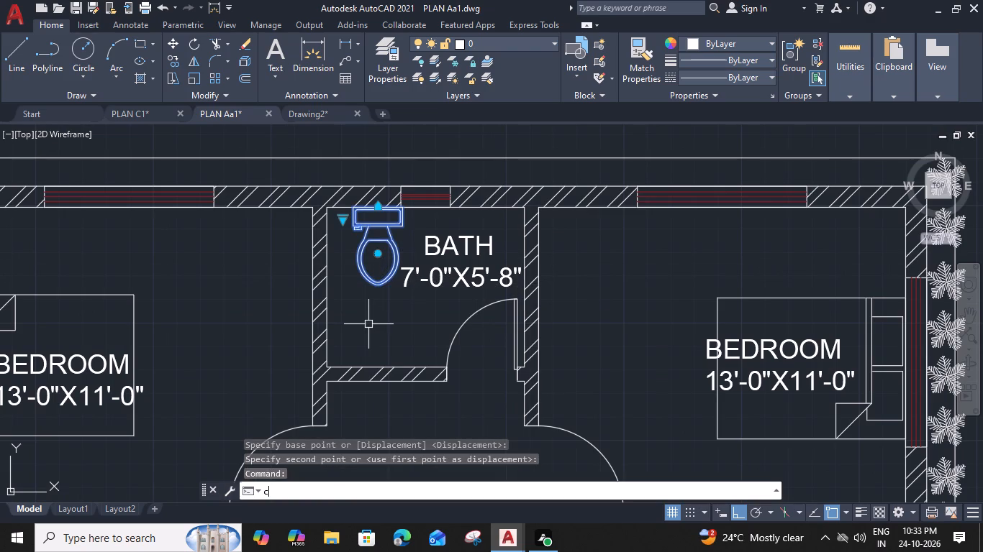
key("space")
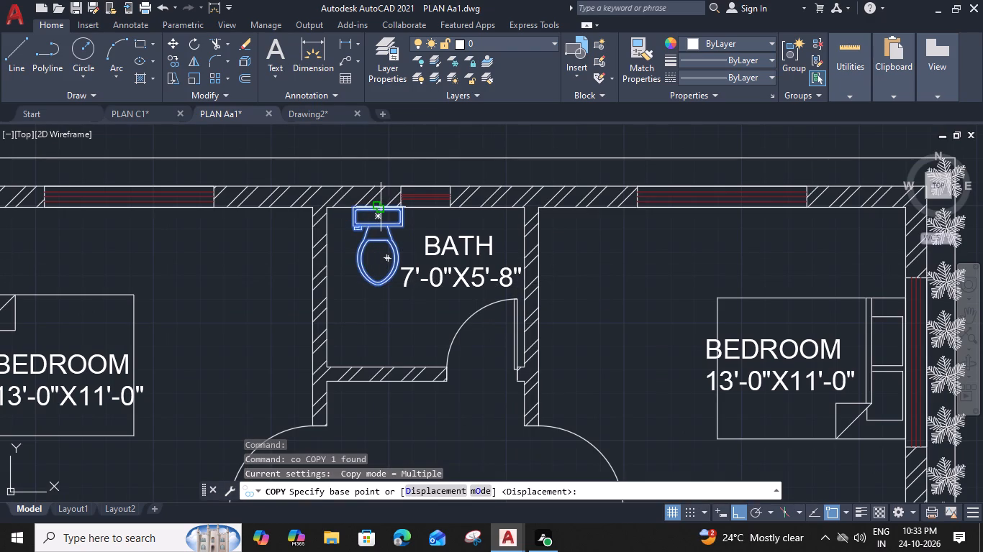
left_click(377, 208)
middle_click_drag(367, 323, 451, 116)
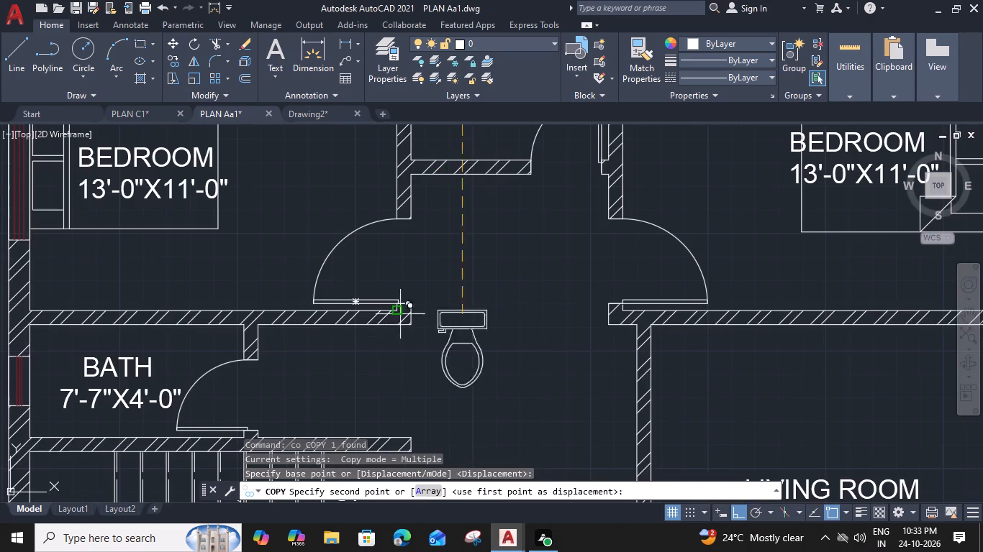
middle_click_drag(399, 318, 638, 235)
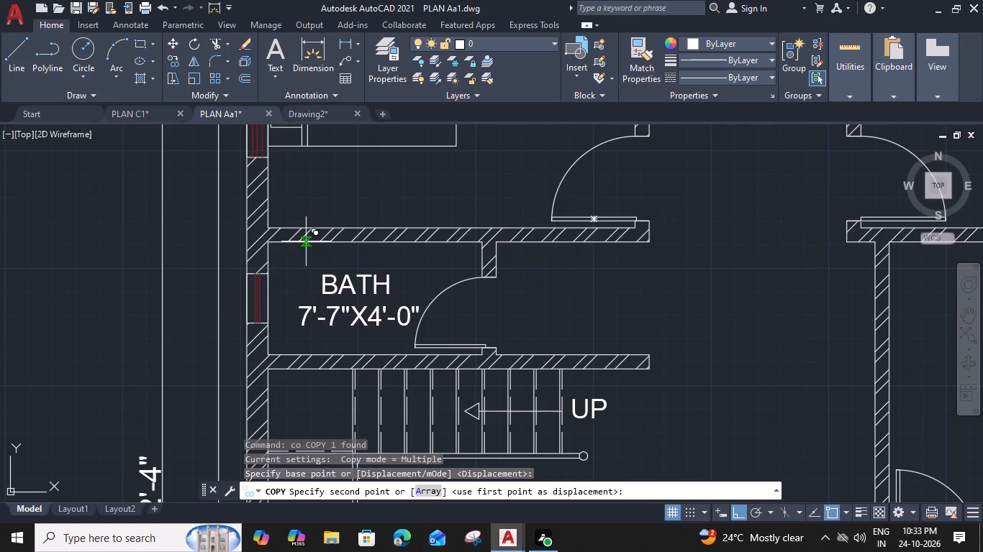
left_click(306, 242)
Place another toilet copy against the north wall of the 4'-11"X6'-0" bath, near the east wall, and finish copying.
scroll(316, 283, "down", 1)
middle_click_drag(482, 289, 189, 251)
middle_click_drag(481, 326, 361, 276)
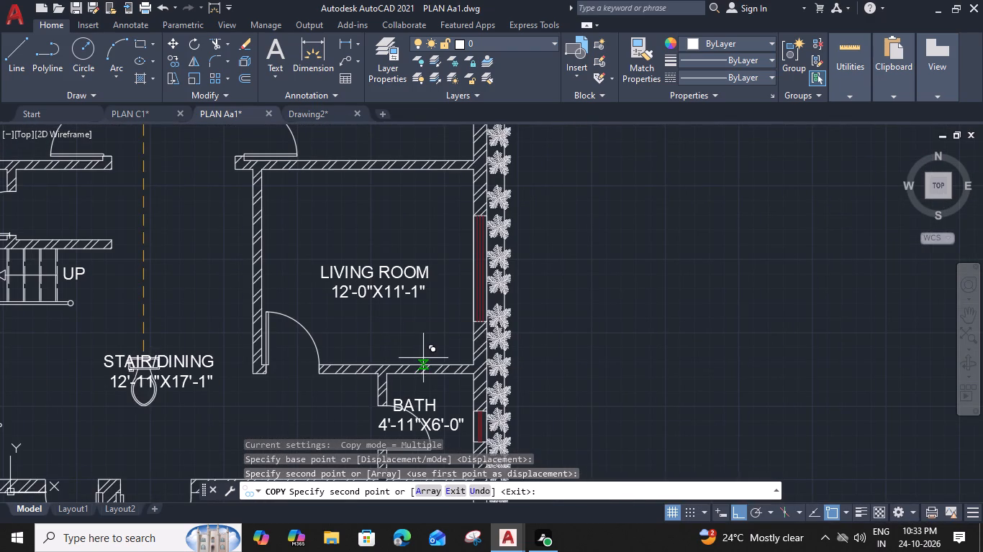
middle_click_drag(424, 359, 373, 267)
scroll(404, 295, "up", 1)
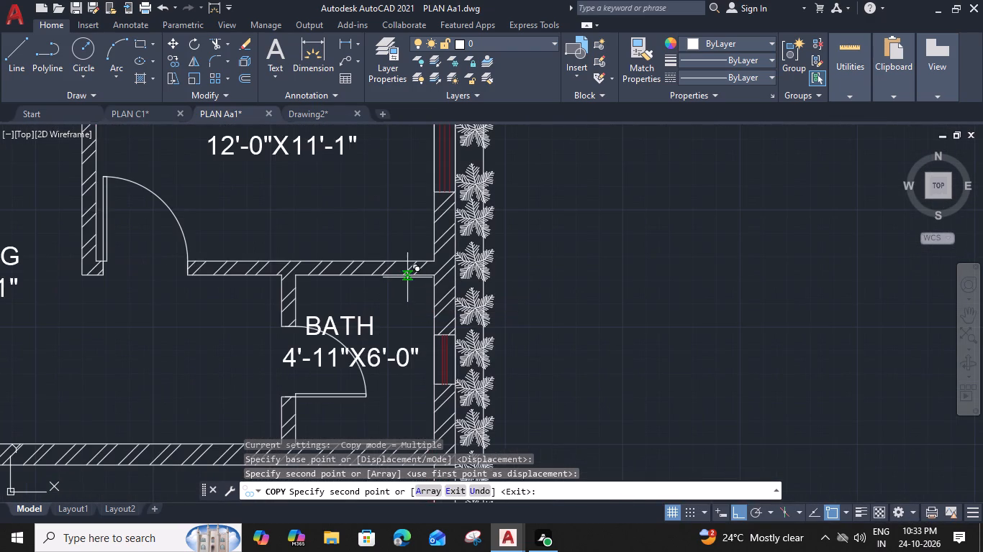
left_click(400, 275)
key("Escape")
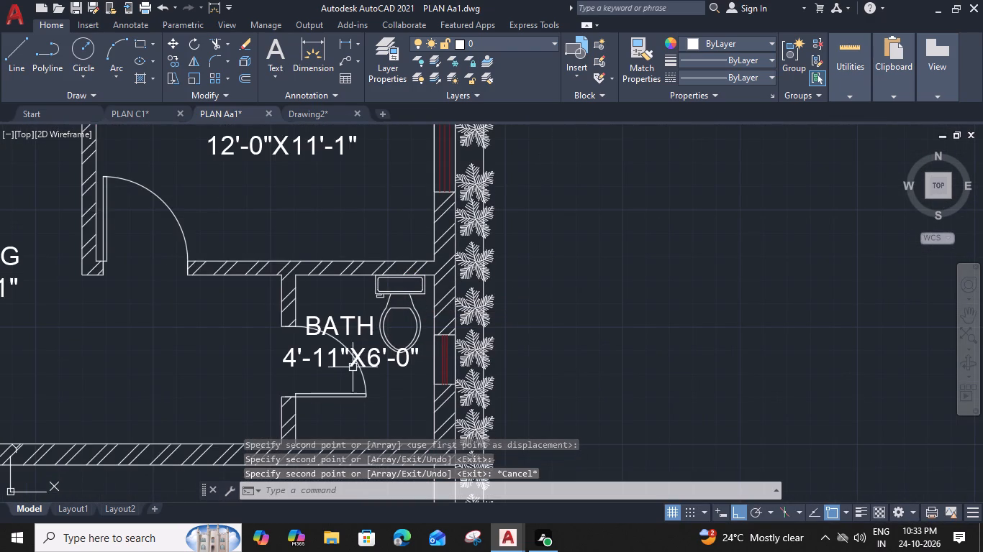
Set the 7'-7"X4'-0" bath label's text height to 5" and narrow its text frame to fit the text.
middle_click_drag(235, 364, 665, 304)
middle_click_drag(309, 262, 413, 535)
middle_click_drag(241, 351, 240, 351)
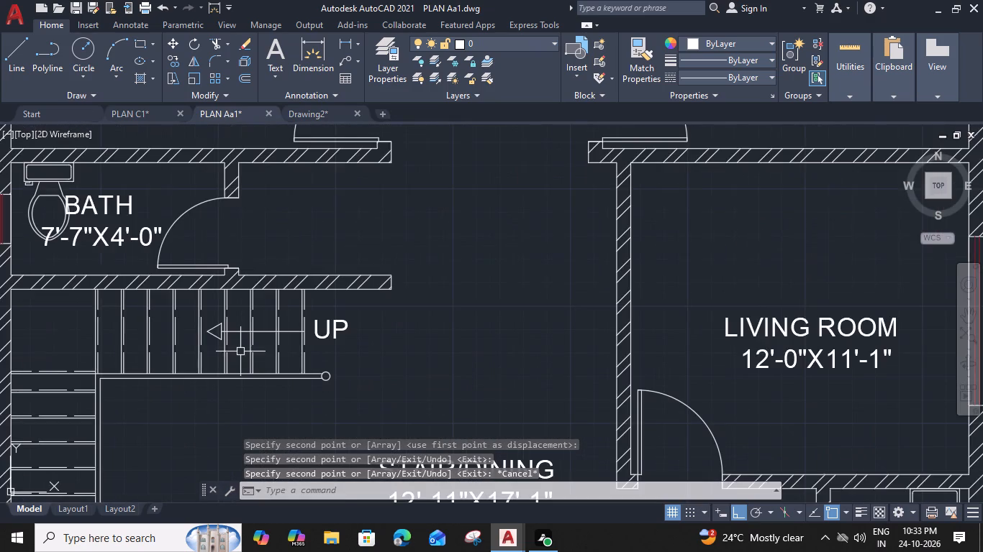
middle_click_drag(240, 351, 485, 442)
left_click(361, 329)
double_click(360, 329)
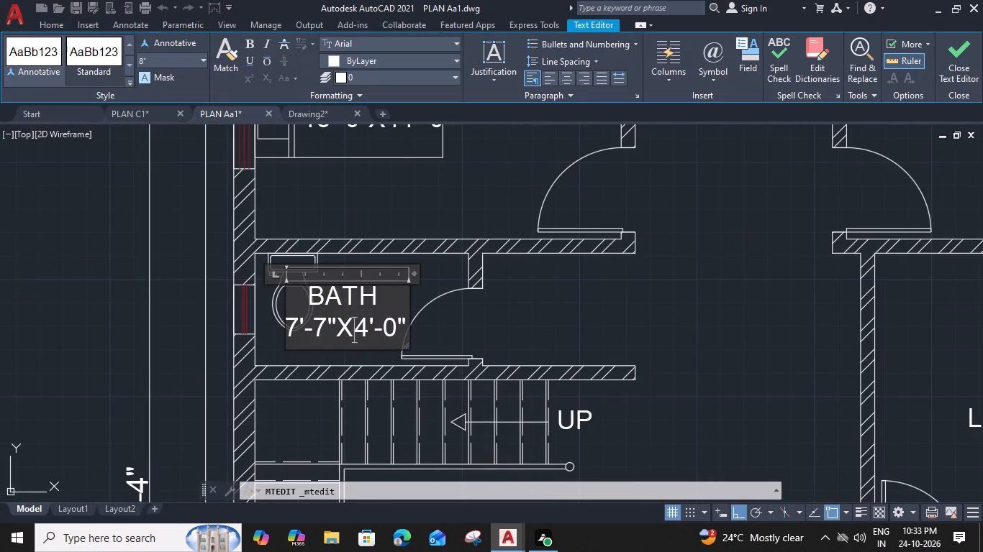
left_click_drag(402, 329, 278, 303)
left_click(163, 63)
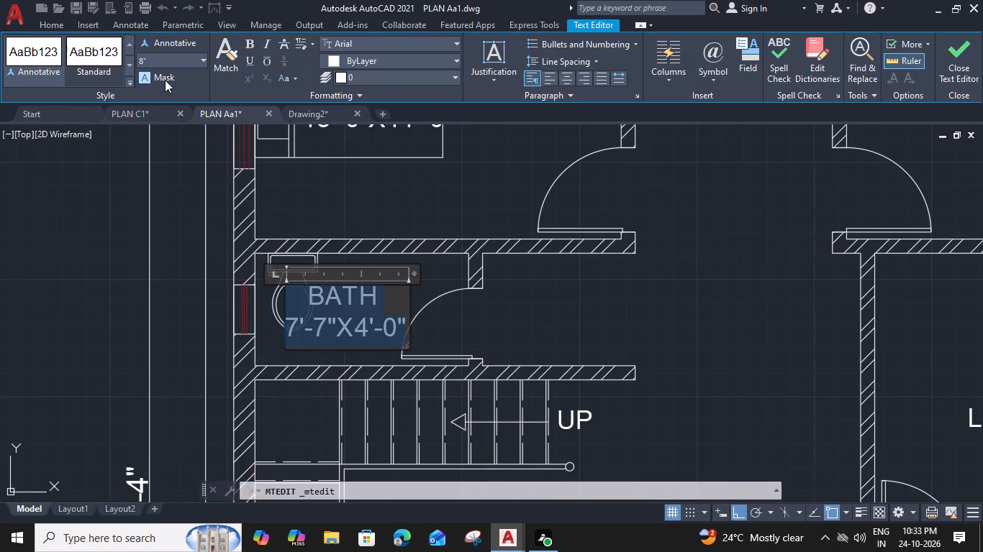
key("5")
key("shift+quotedbl")
key("Return")
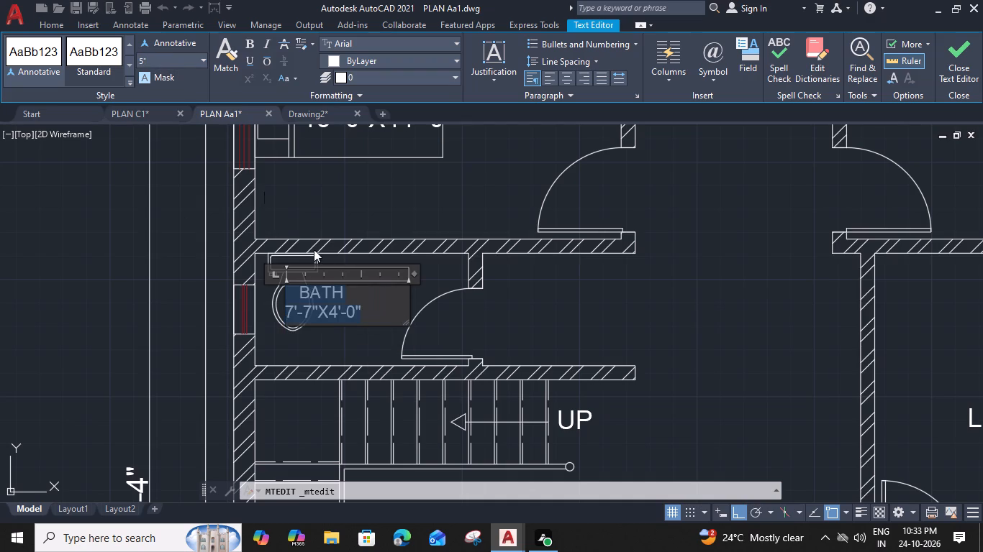
left_click_drag(415, 271, 368, 269)
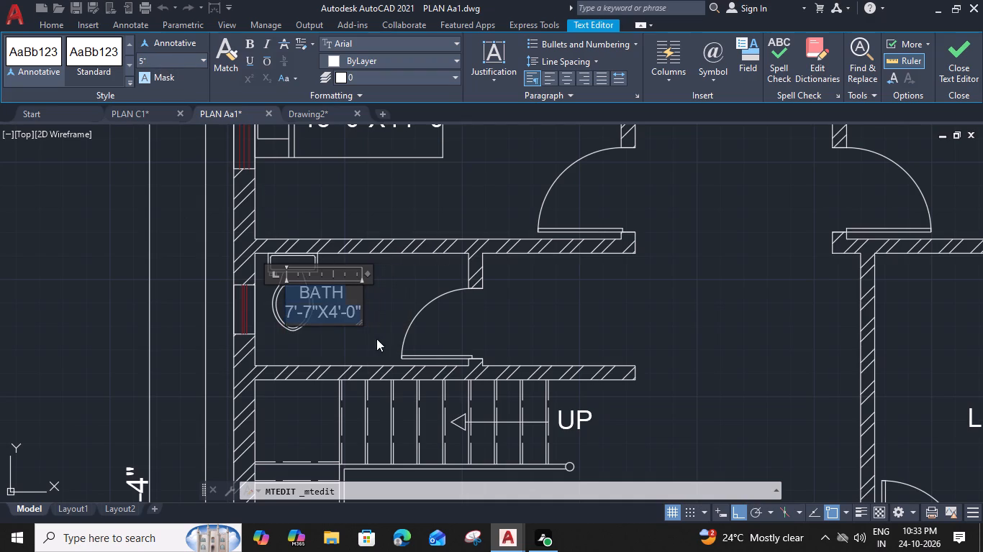
left_click(376, 339)
Move the 7'-7"X4'-0" bath label east, into the space between the toilet and the door swing.
left_click(354, 315)
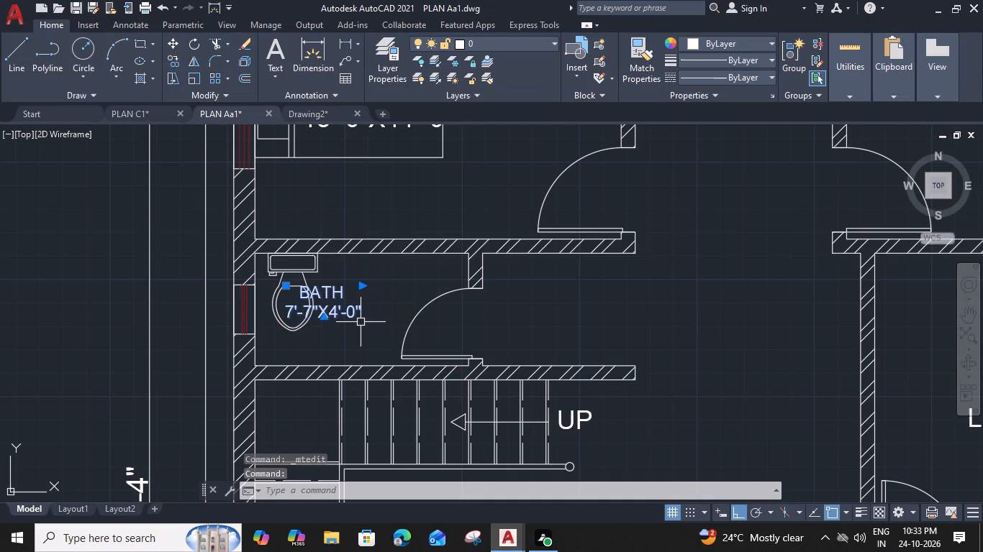
type("m")
key("space")
left_click(361, 318)
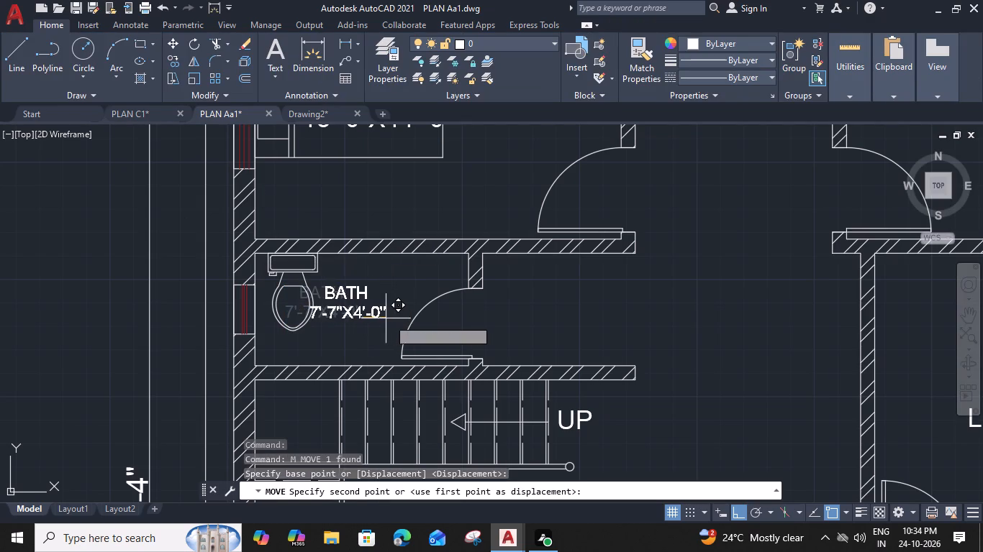
left_click(399, 319)
Set the 4'-11"X6'-0" bath label's text height to 5" and narrow its text frame to fit the text.
scroll(586, 317, "down", 1)
middle_click_drag(568, 310, 540, 302)
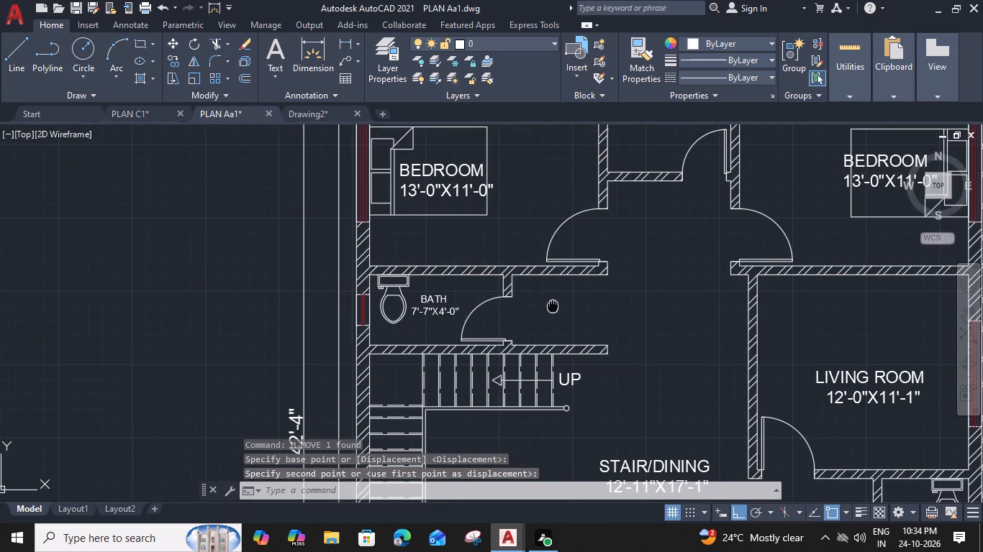
middle_click_drag(540, 302, 103, 161)
double_click(456, 364)
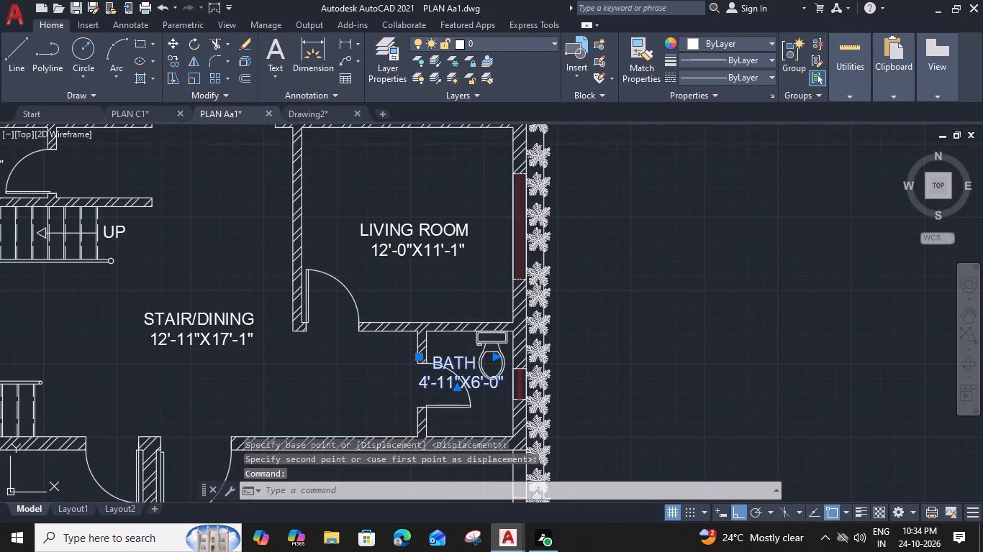
middle_click_drag(448, 298, 427, 227)
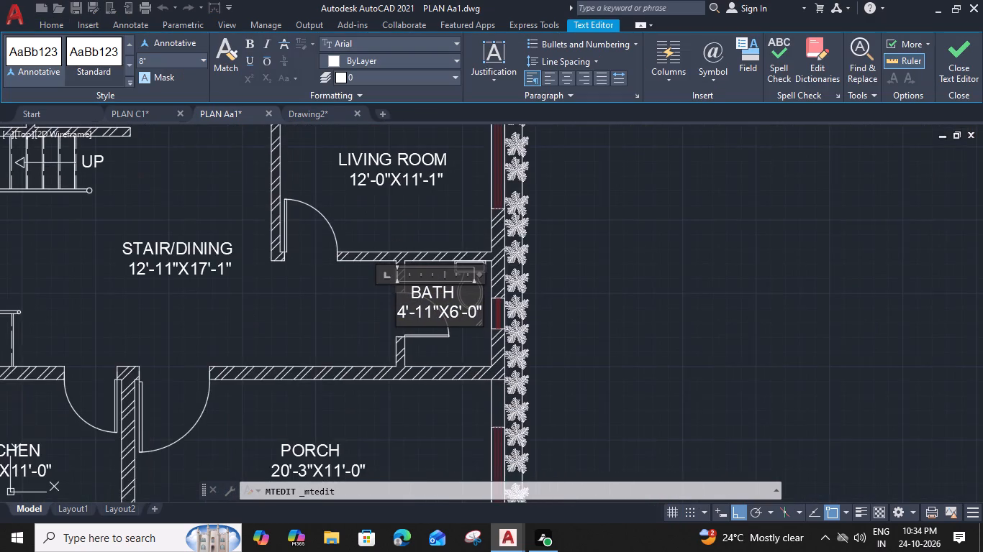
scroll(465, 321, "up", 1)
left_click_drag(486, 314, 450, 314)
scroll(487, 308, "up", 1)
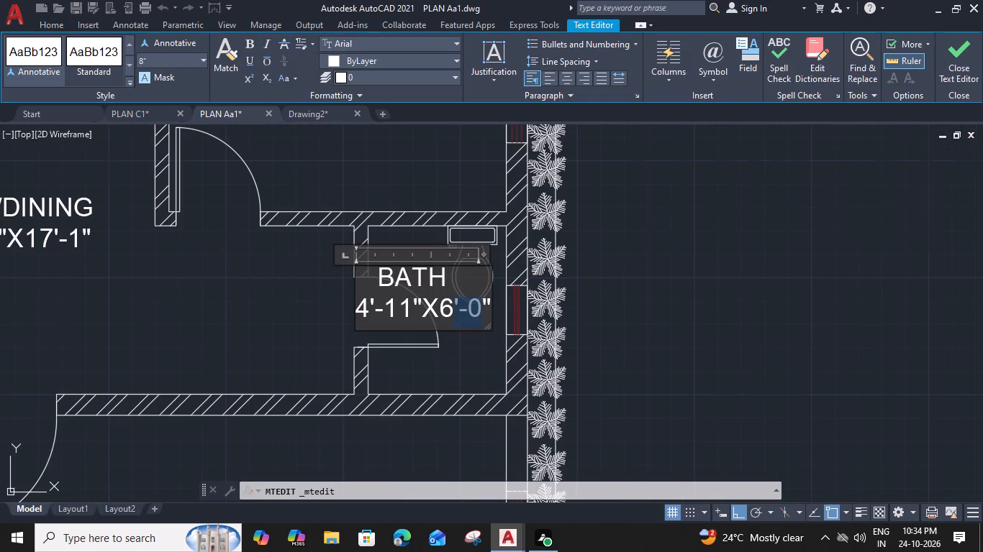
scroll(487, 308, "up", 1)
left_click_drag(489, 308, 101, 257)
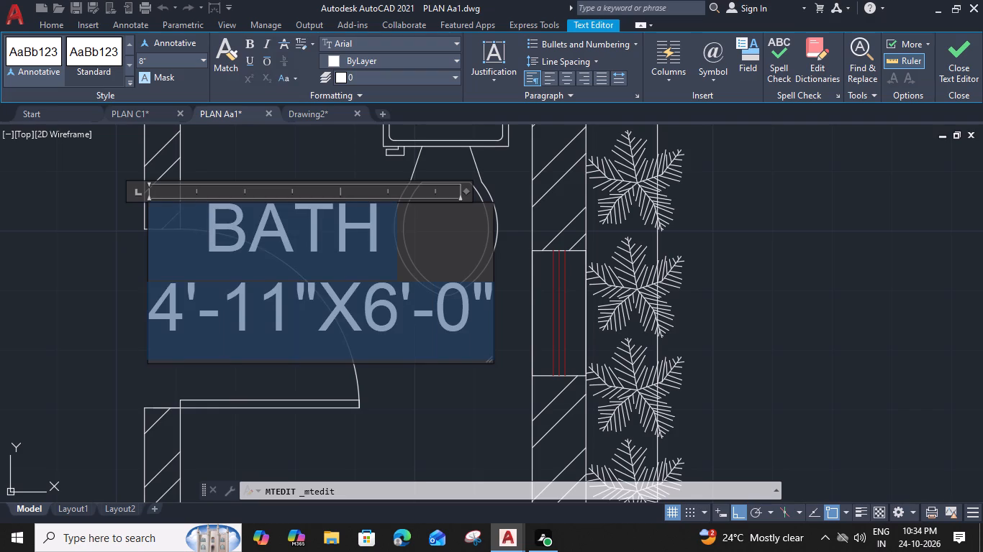
left_click_drag(101, 257, 99, 249)
left_click(163, 63)
key("5")
key("shift+quotedbl")
key("Return")
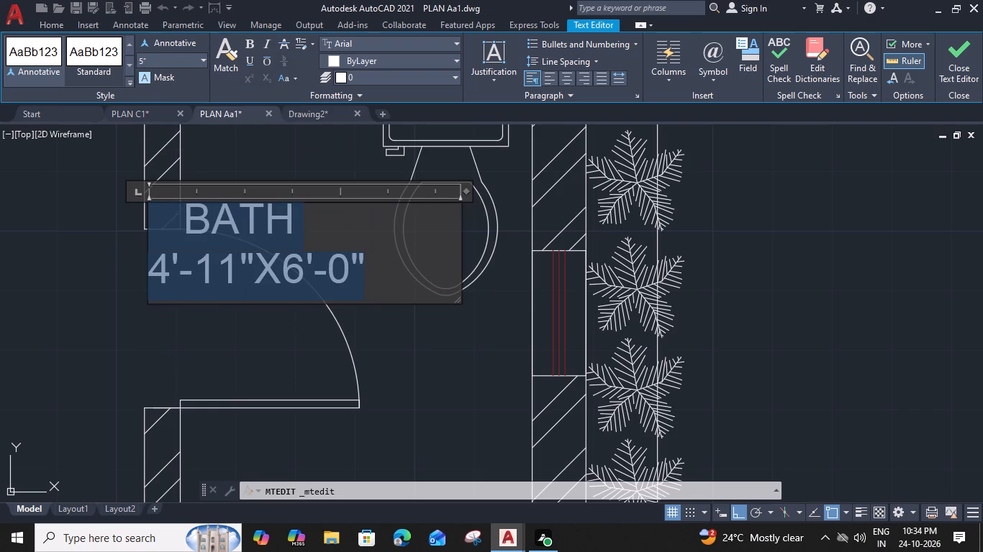
left_click_drag(465, 193, 370, 197)
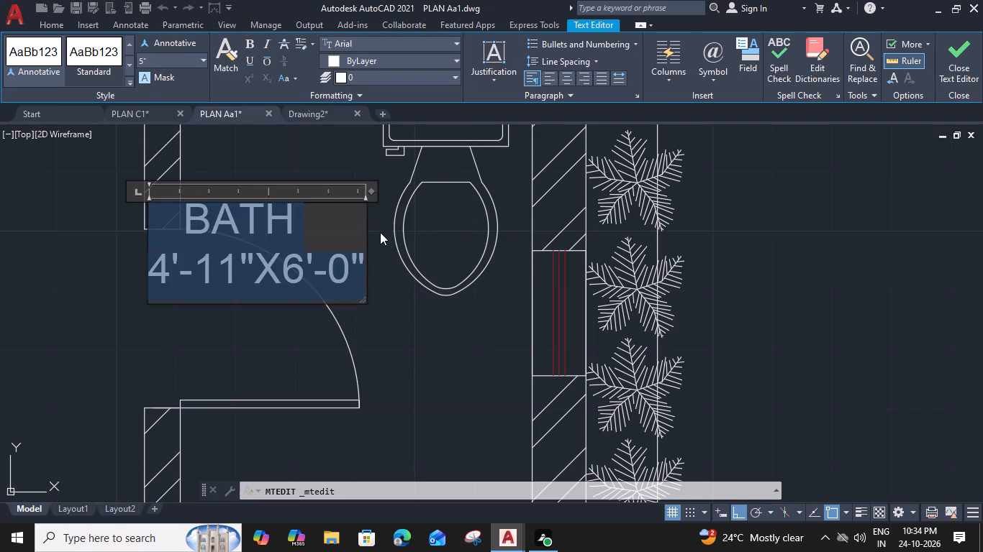
left_click(386, 332)
Move the 4'-11"X6'-0" bath label south of the open door leaf and east, clear of the west wall.
middle_click_drag(386, 333, 472, 310)
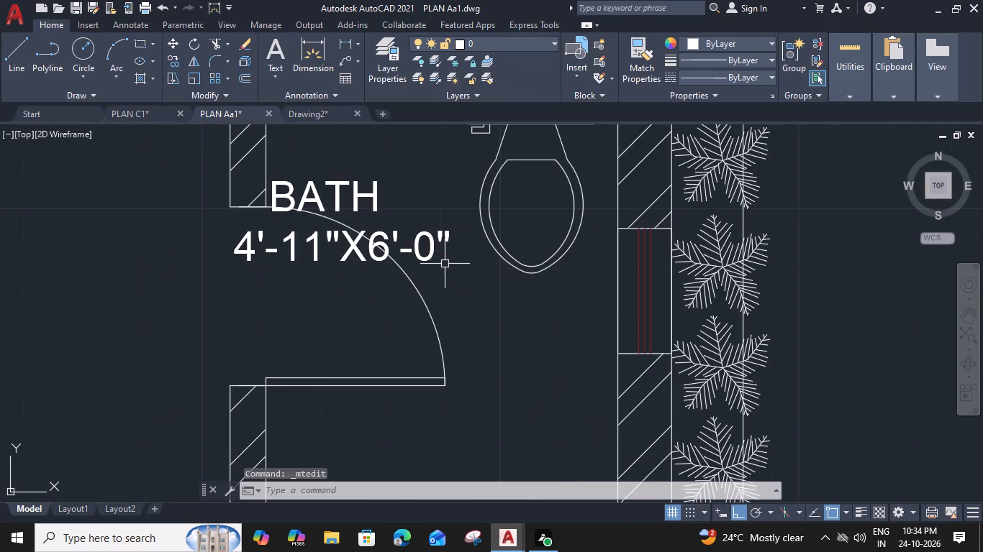
left_click(435, 252)
type("m")
key("space")
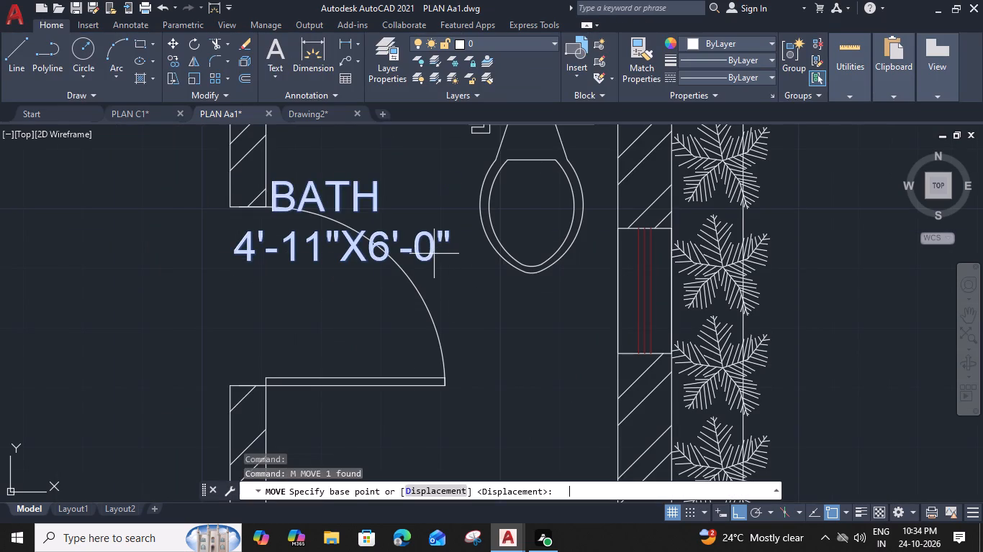
left_click(434, 254)
left_click(432, 254)
middle_click_drag(437, 328, 388, 217)
left_click(386, 359)
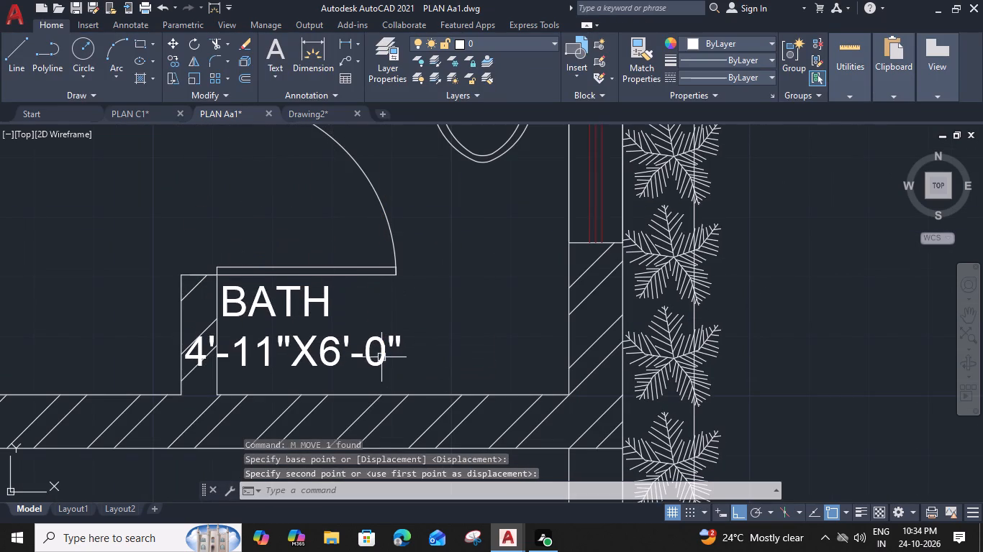
left_click(381, 356)
type("m")
key("space")
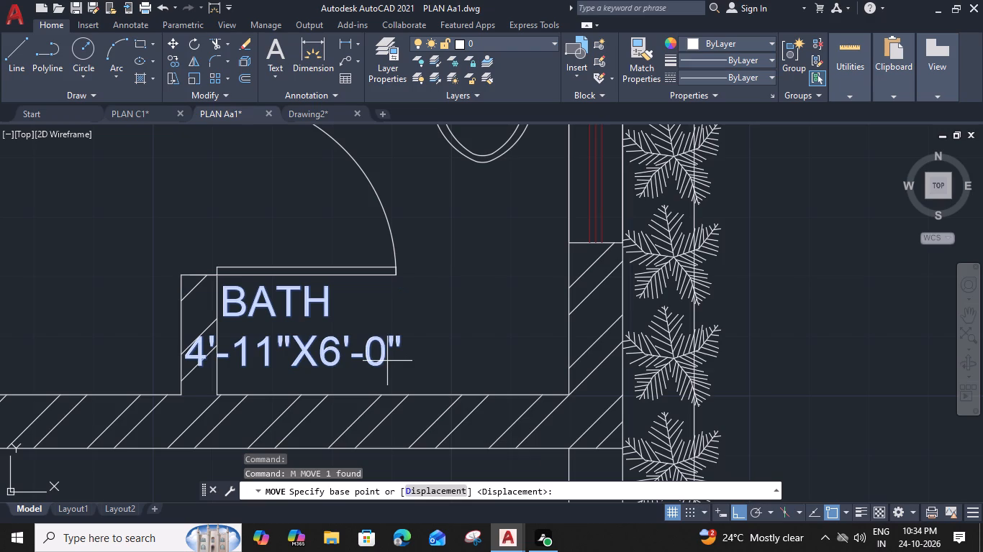
left_click(384, 360)
left_click(486, 349)
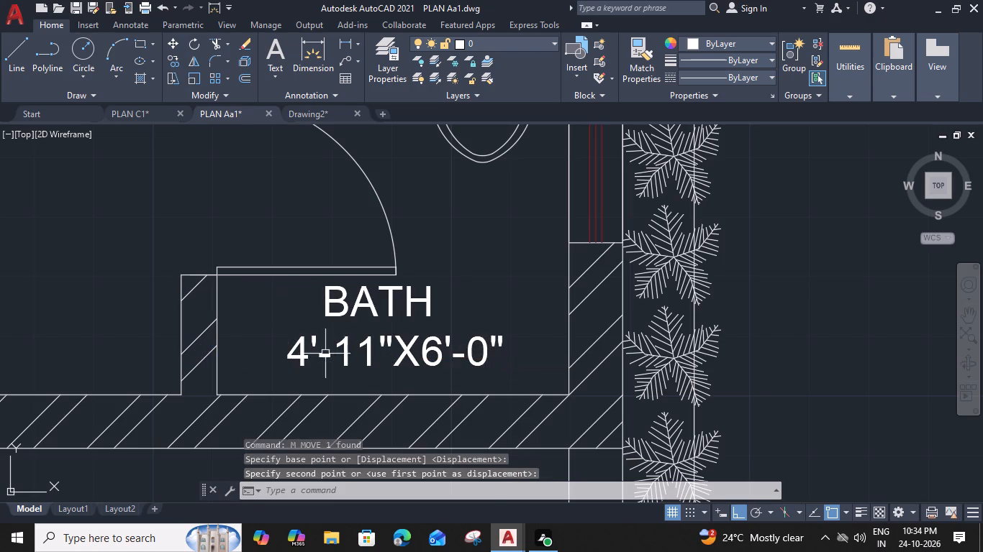
Set the 7'-0"X5'-8" bath label's text height to 5" and narrow its text frame to fit the text.
scroll(282, 337, "down", 2)
middle_click_drag(240, 322, 625, 360)
scroll(474, 316, "down", 2)
middle_click_drag(319, 280, 322, 304)
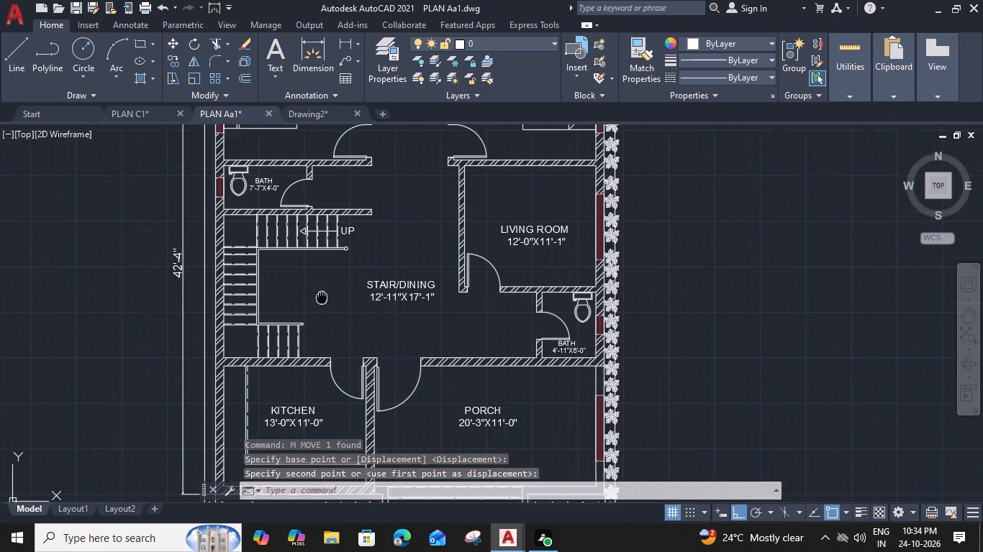
middle_click_drag(322, 304, 322, 471)
double_click(424, 241)
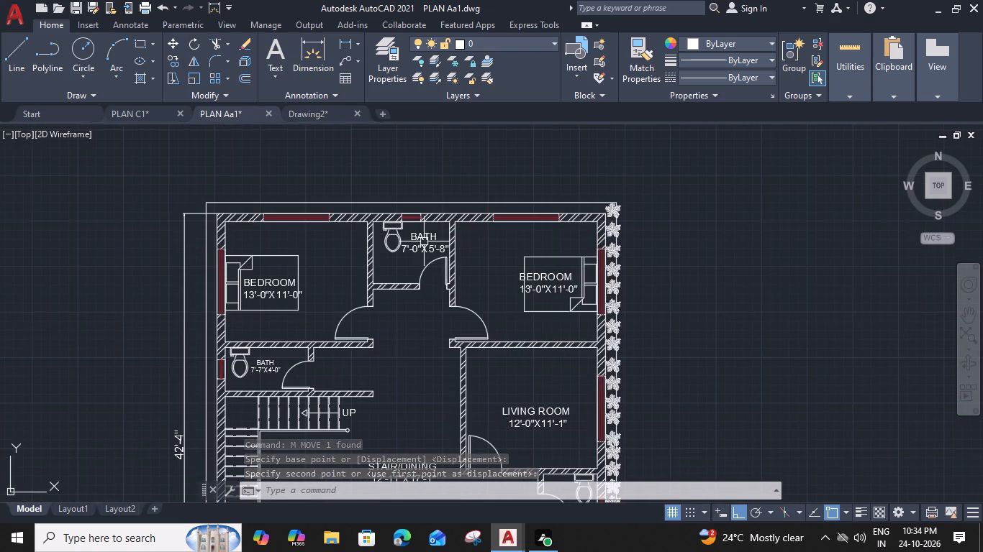
middle_click_drag(440, 297, 438, 245)
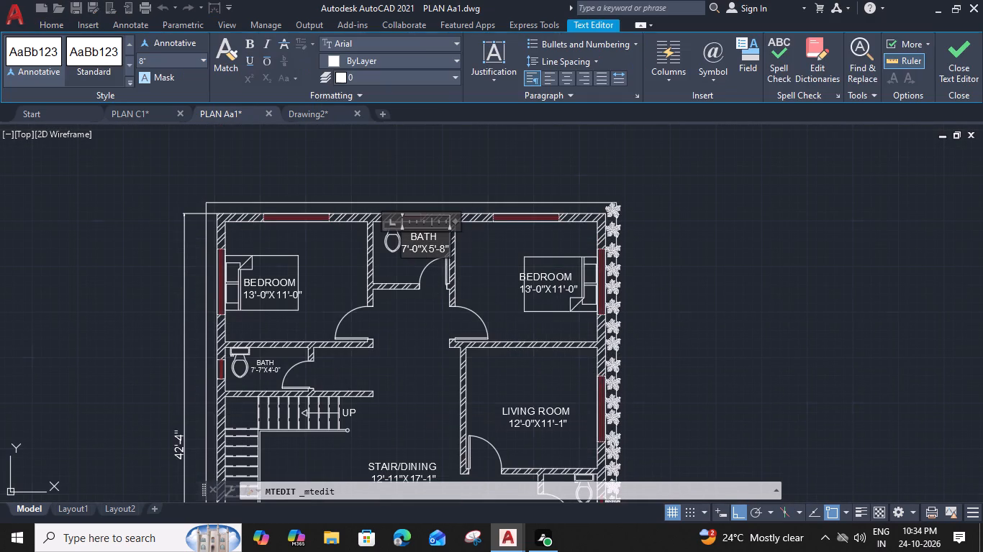
middle_click_drag(438, 245, 435, 343)
scroll(436, 292, "up", 3)
left_click_drag(461, 305, 384, 310)
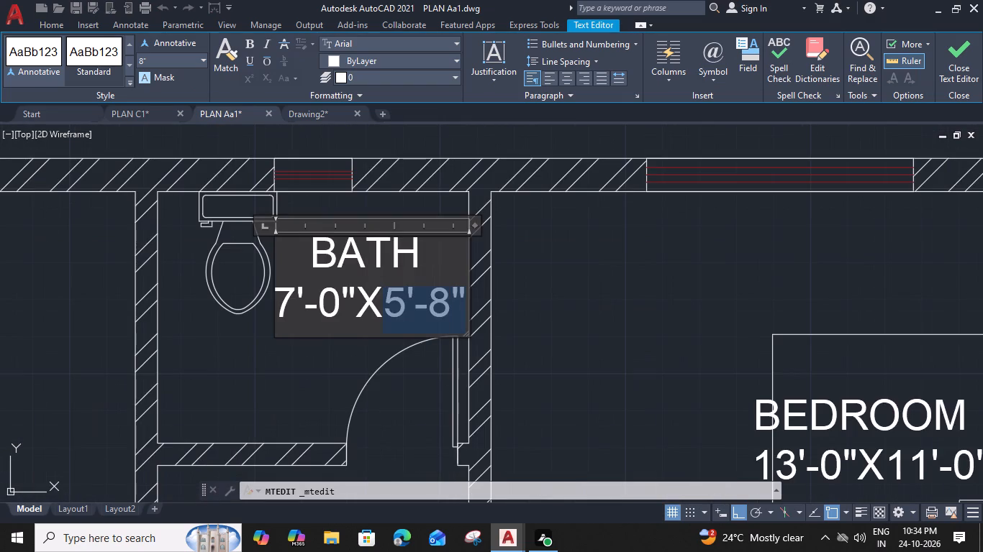
left_click_drag(384, 310, 276, 279)
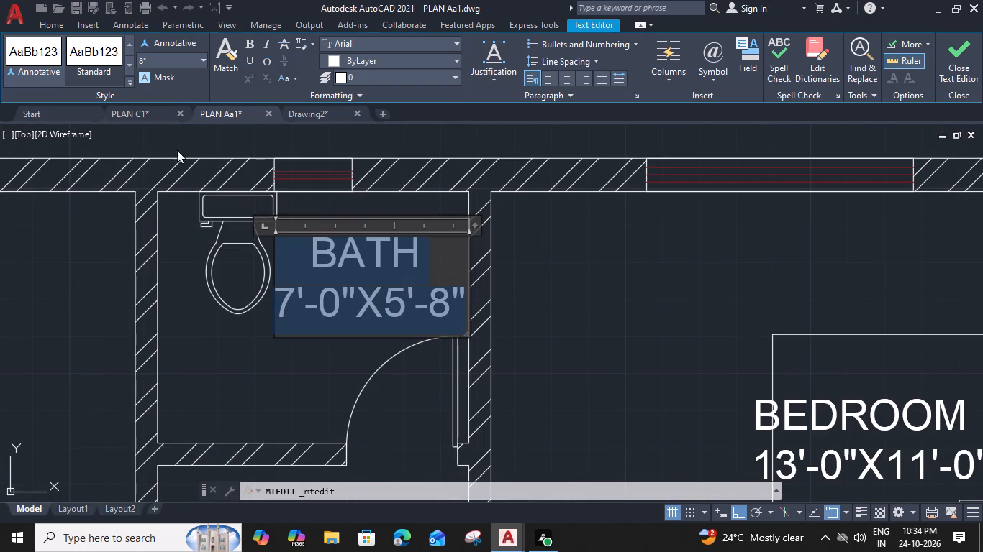
left_click(178, 58)
key("5")
key("shift+quotedbl")
key("Return")
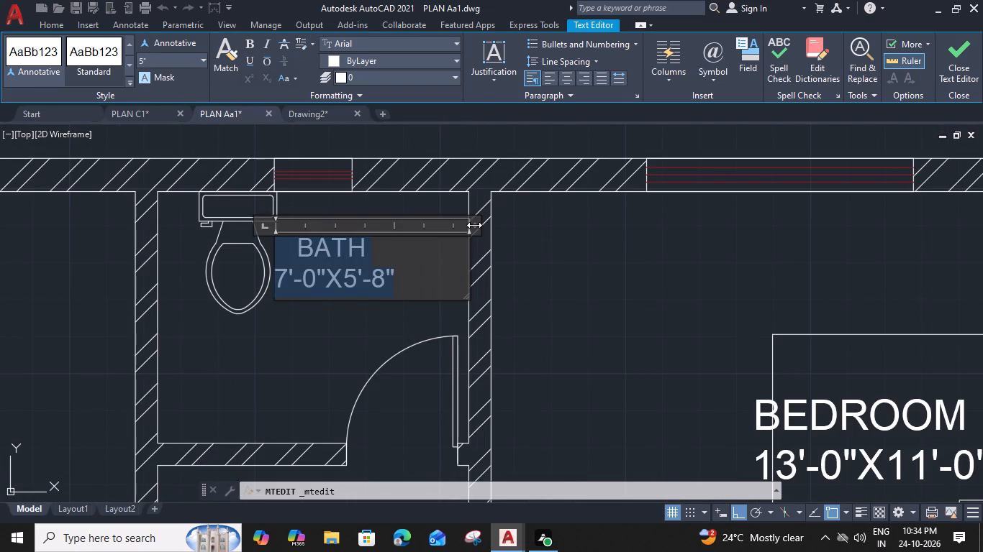
left_click_drag(474, 225, 405, 225)
left_click(425, 291)
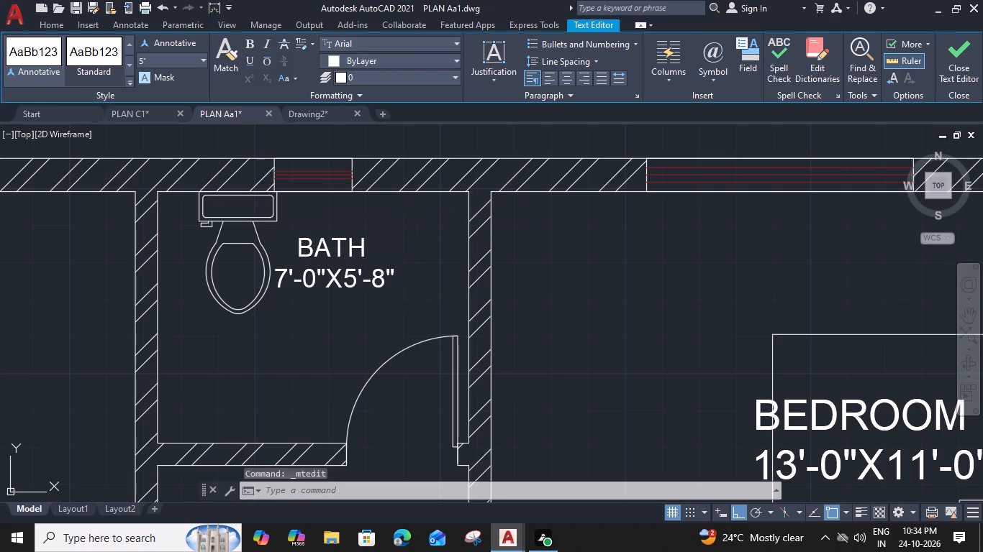
Insert the Dining Set - 36 x 72 in. block from the Home - Space Planner blocks over the kitchen's north wall.
scroll(423, 291, "down", 1)
middle_click_drag(376, 321, 428, 238)
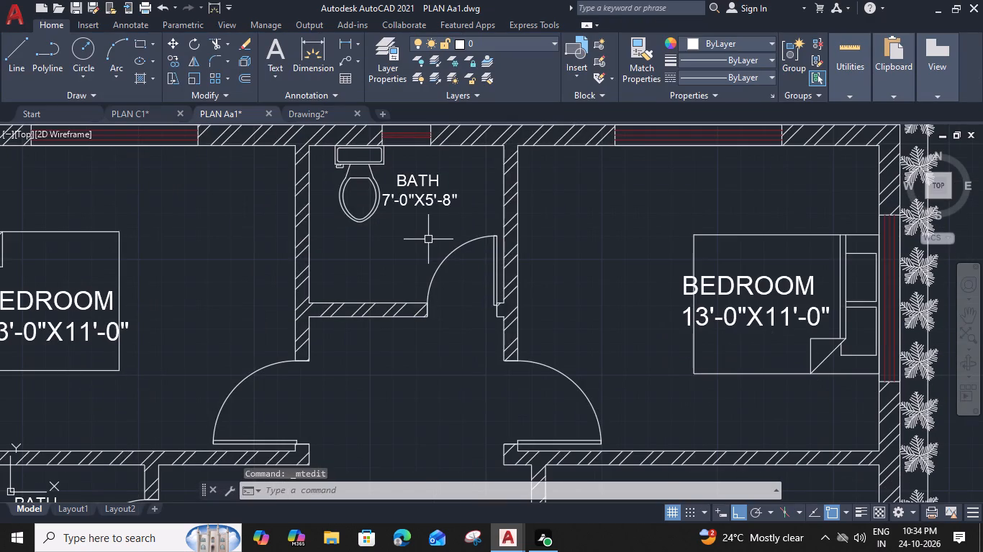
middle_click_drag(425, 362, 466, 346)
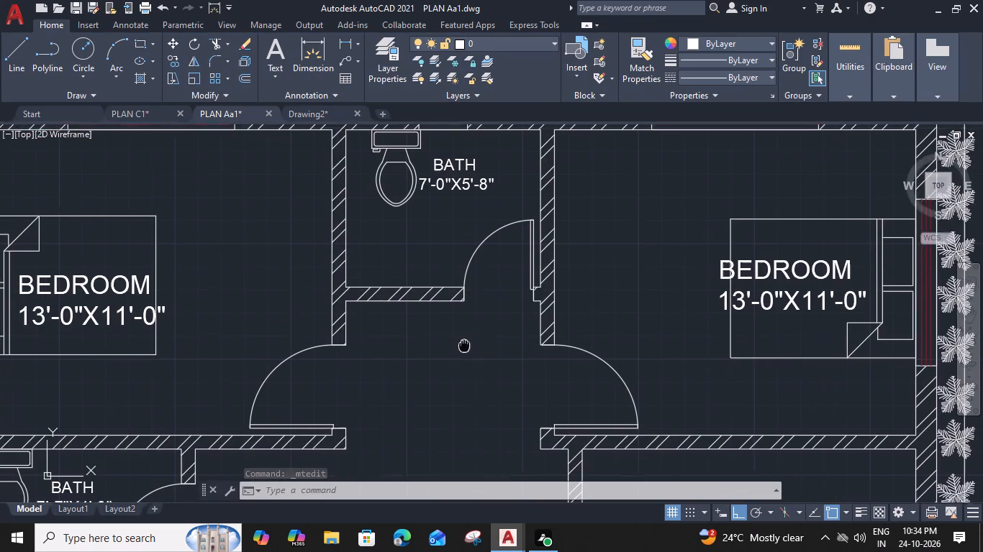
middle_click_drag(466, 346, 470, 344)
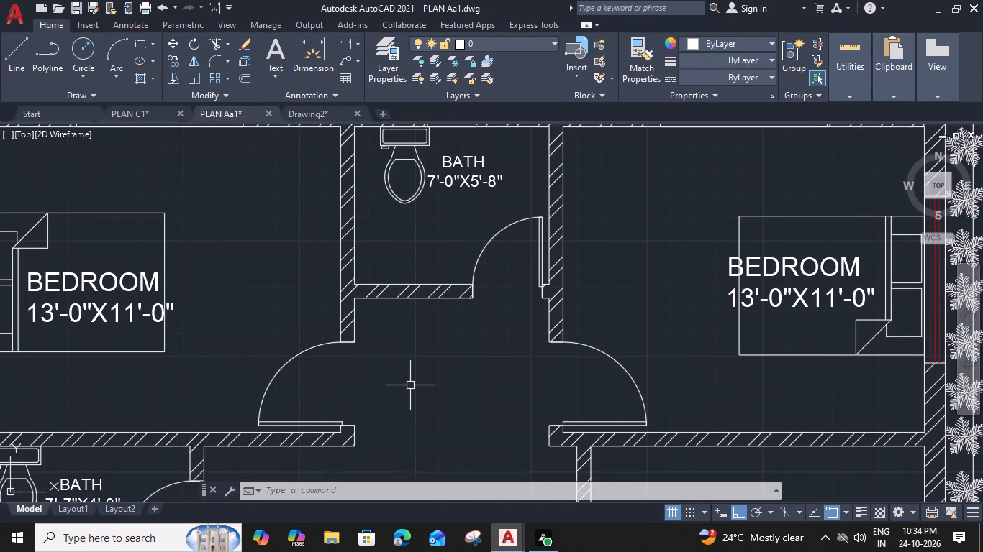
middle_click_drag(410, 386, 384, 300)
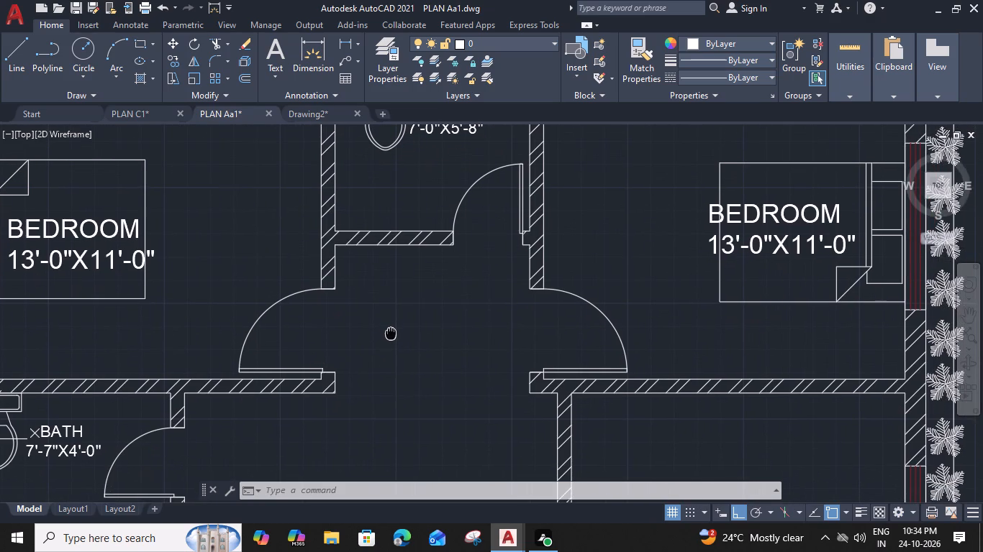
middle_click_drag(384, 300, 382, 278)
middle_click_drag(405, 408, 409, 328)
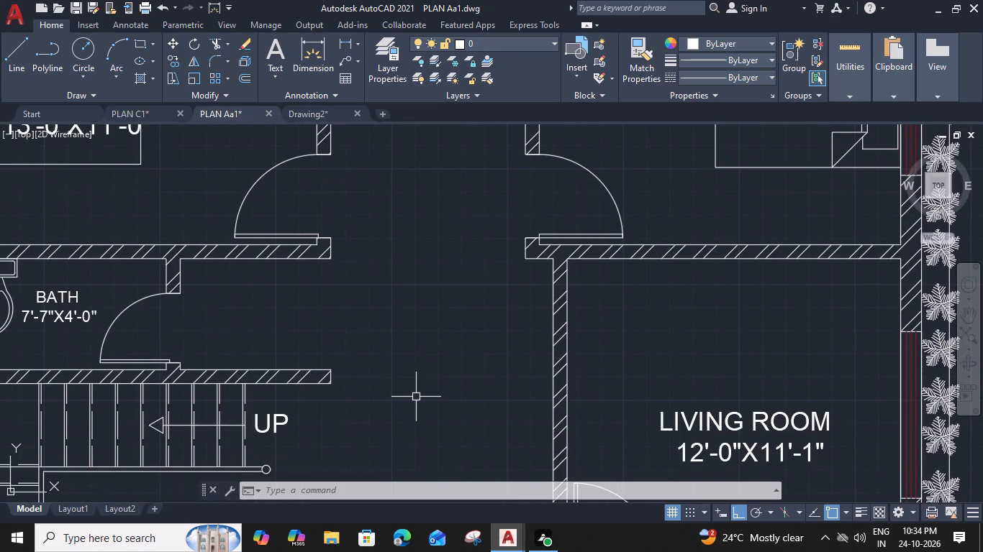
scroll(416, 397, "down", 1)
middle_click_drag(417, 423, 422, 295)
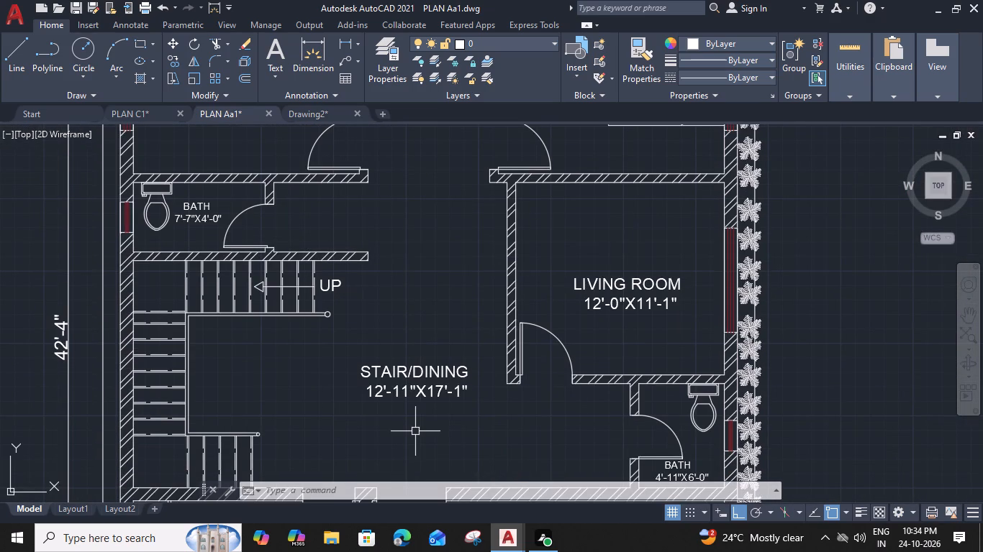
middle_click_drag(415, 420, 419, 327)
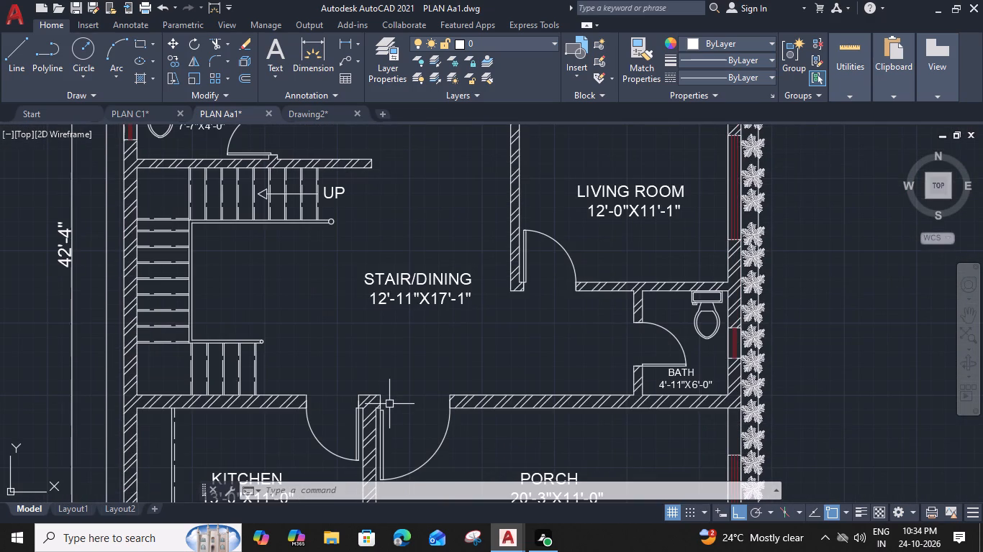
middle_click_drag(312, 415, 366, 398)
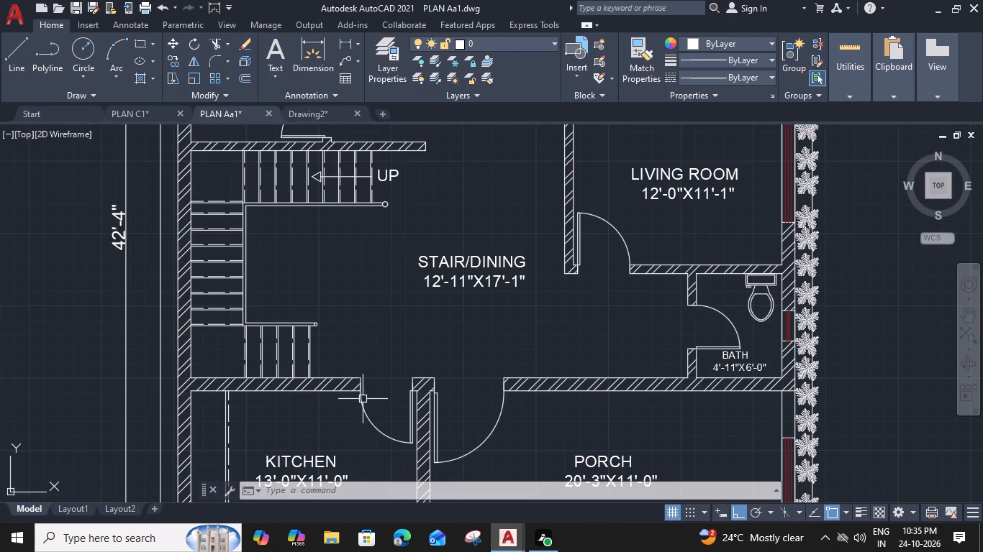
key("ctrl+2")
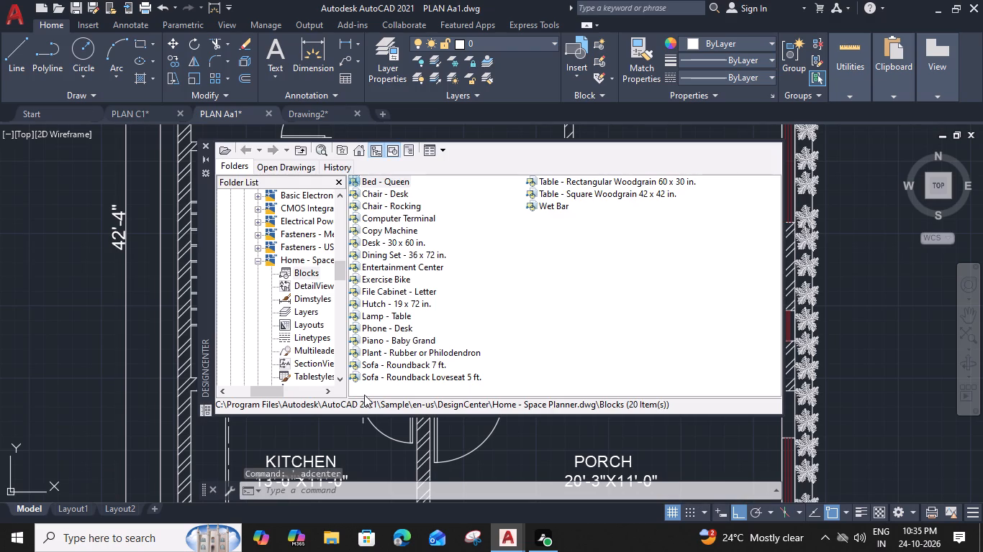
left_click(387, 253)
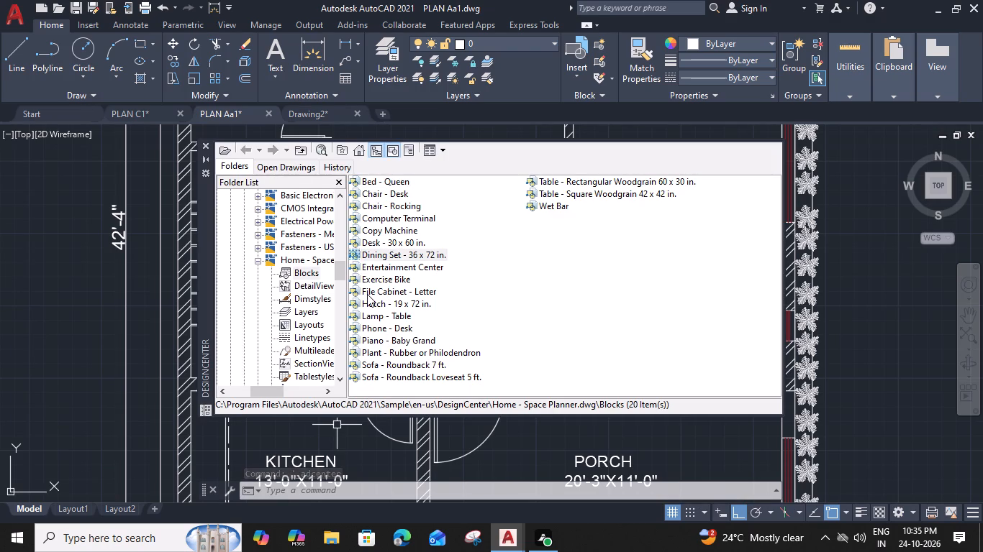
left_click_drag(397, 253, 366, 433)
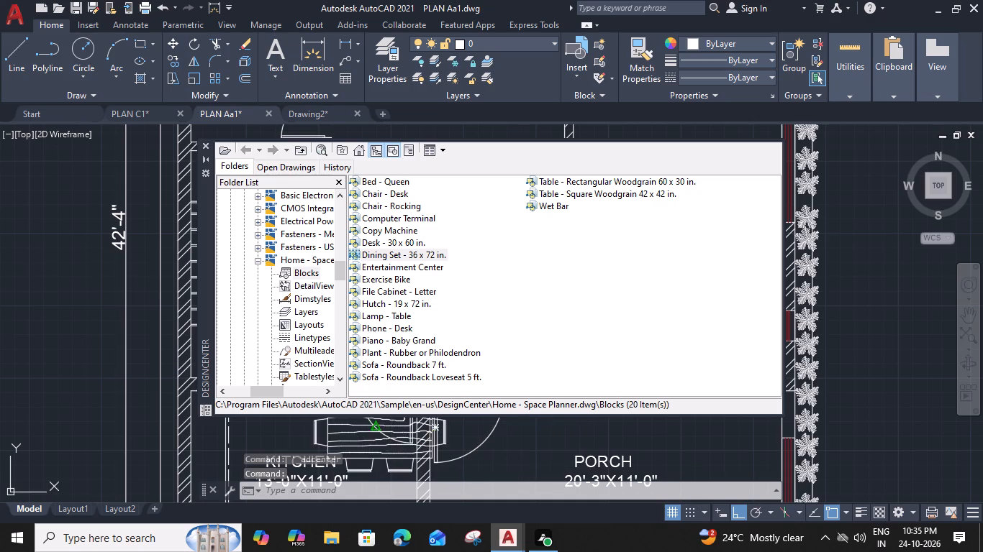
left_click_drag(366, 433, 319, 426)
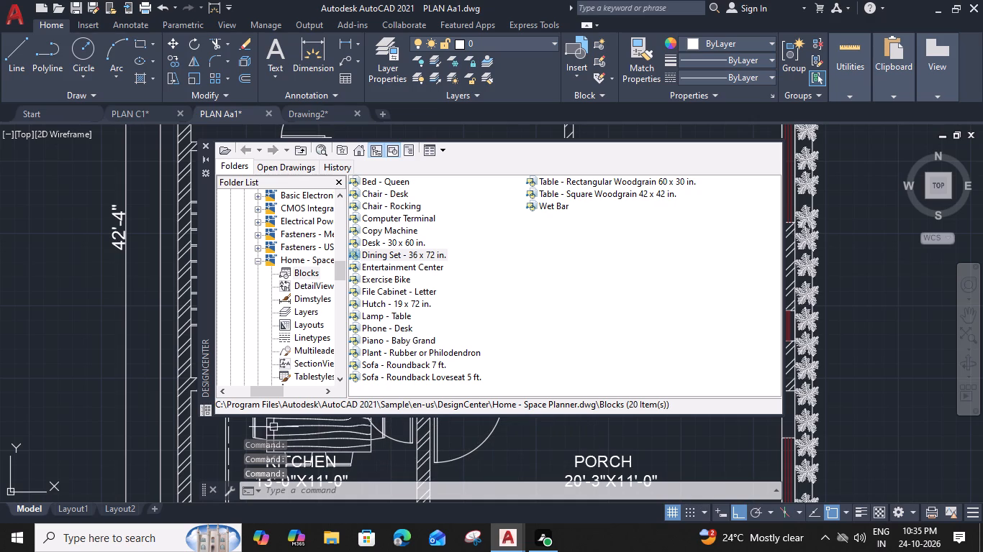
left_click(204, 147)
Move the dining set about 9'-5" north into the stair/dining area, inside the U of the staircase.
left_click(298, 423)
type("m")
key("space")
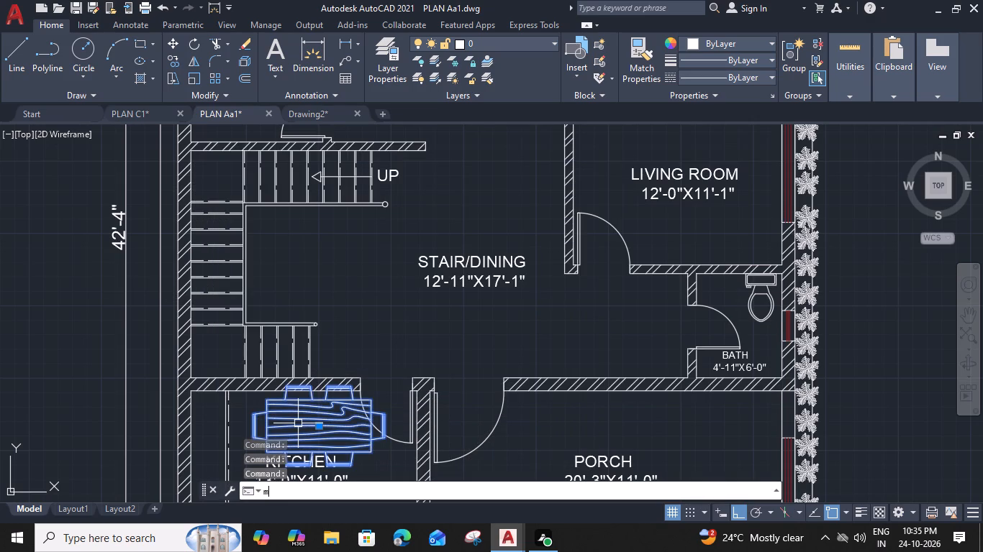
left_click(263, 405)
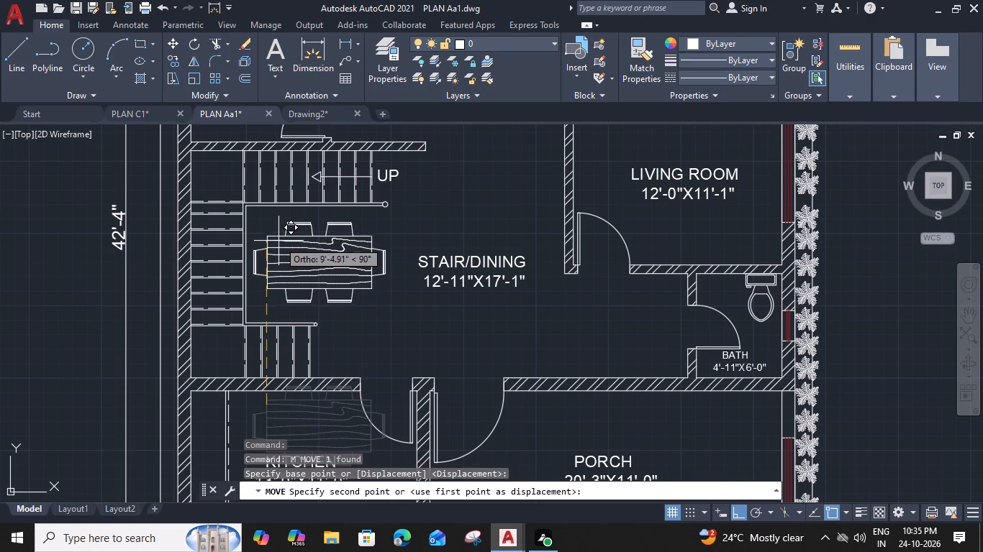
left_click(278, 239)
Offset the west bedroom's east and north inner wall lines 1" into the room.
scroll(336, 412, "down", 1)
middle_click_drag(340, 415, 350, 287)
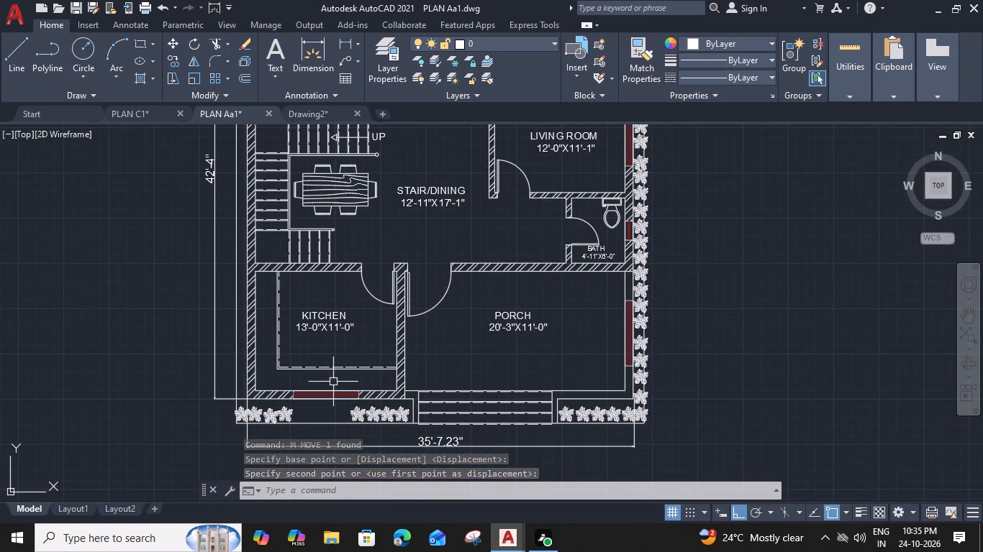
middle_click_drag(389, 284, 386, 499)
middle_click_drag(369, 226, 371, 290)
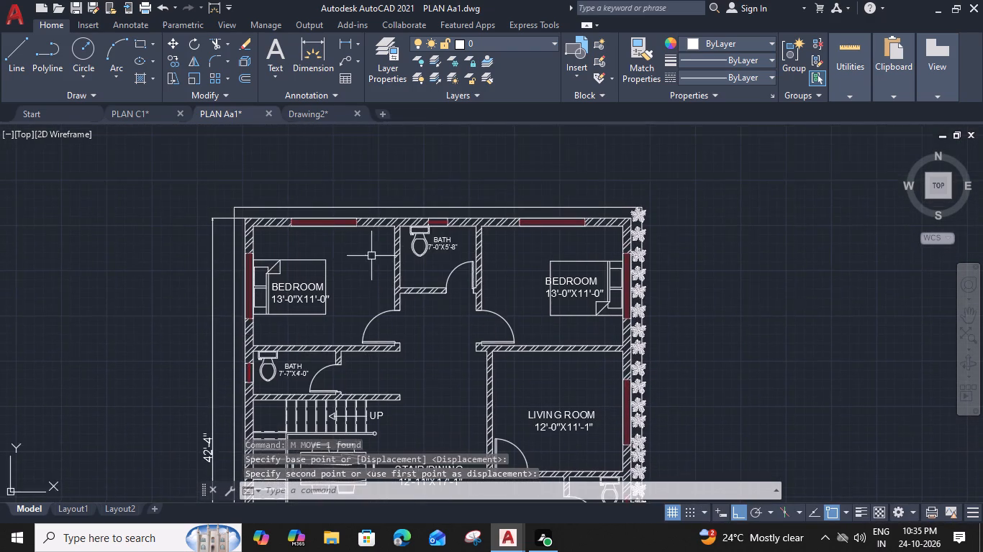
scroll(371, 256, "up", 2)
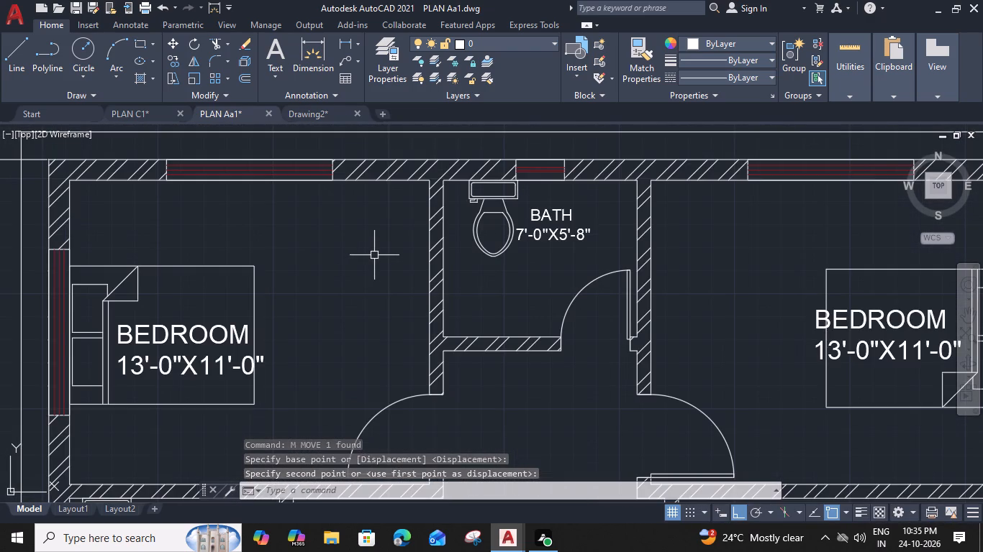
scroll(417, 246, "up", 1)
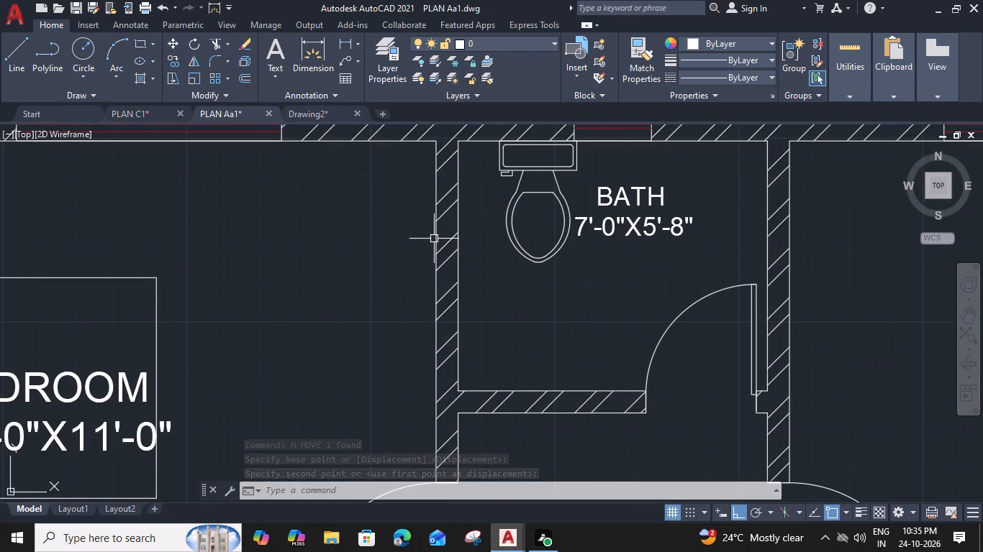
left_click(435, 239)
type("o 1")
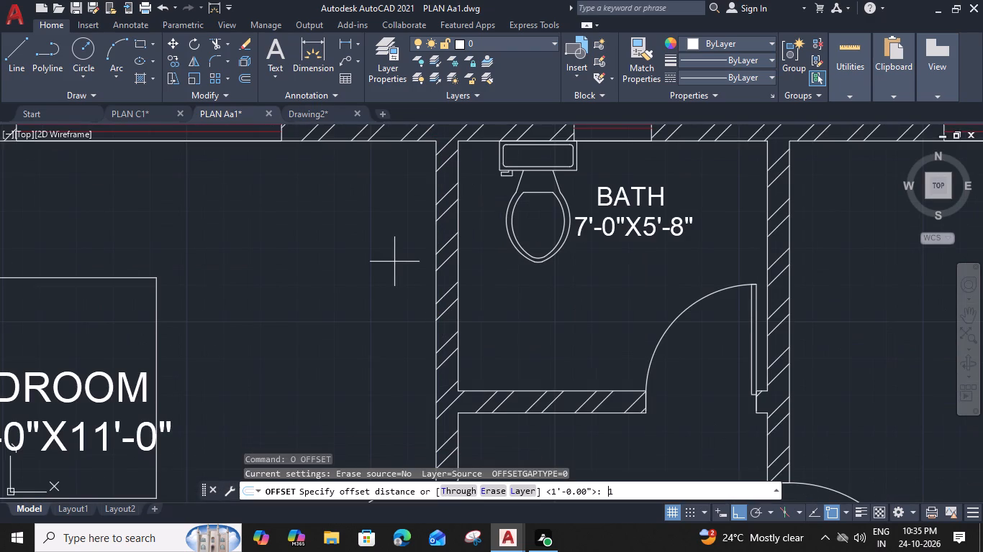
key("shift+quotedbl")
key("Return")
left_click(369, 265)
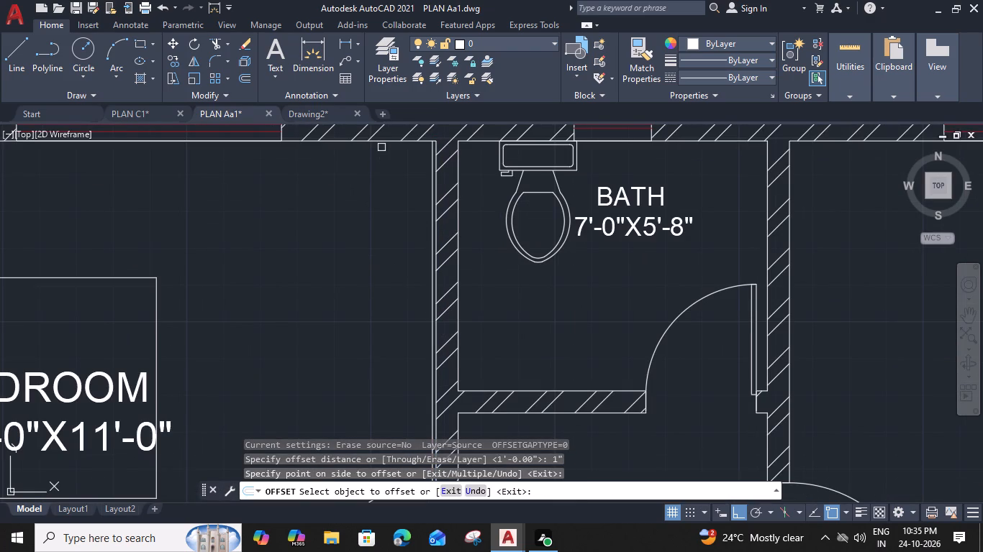
left_click_drag(383, 142, 383, 149)
left_click(378, 213)
Offset the east bedroom's west and north inner wall lines 1" into the room.
middle_click_drag(708, 229, 486, 231)
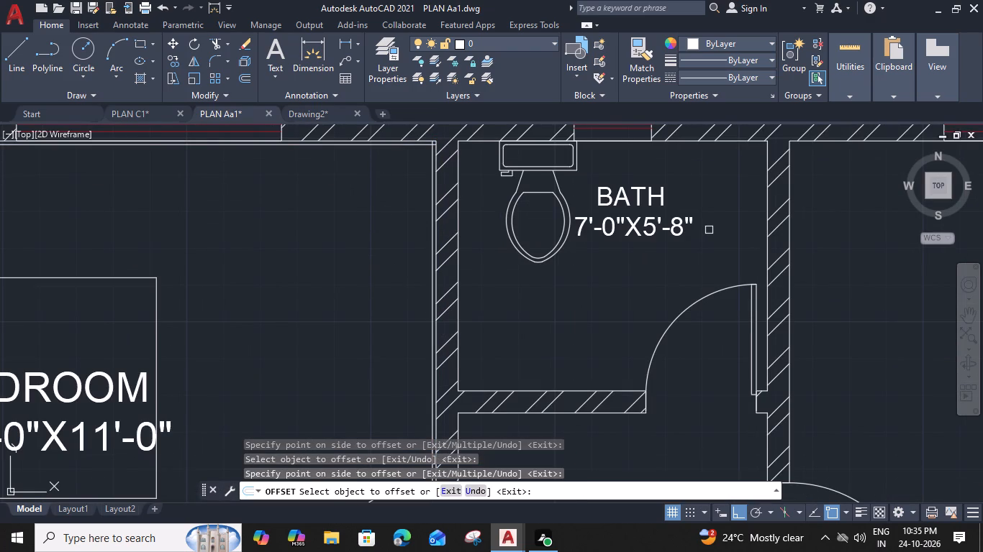
left_click(568, 232)
left_click_drag(607, 231, 609, 219)
left_click_drag(609, 144, 610, 158)
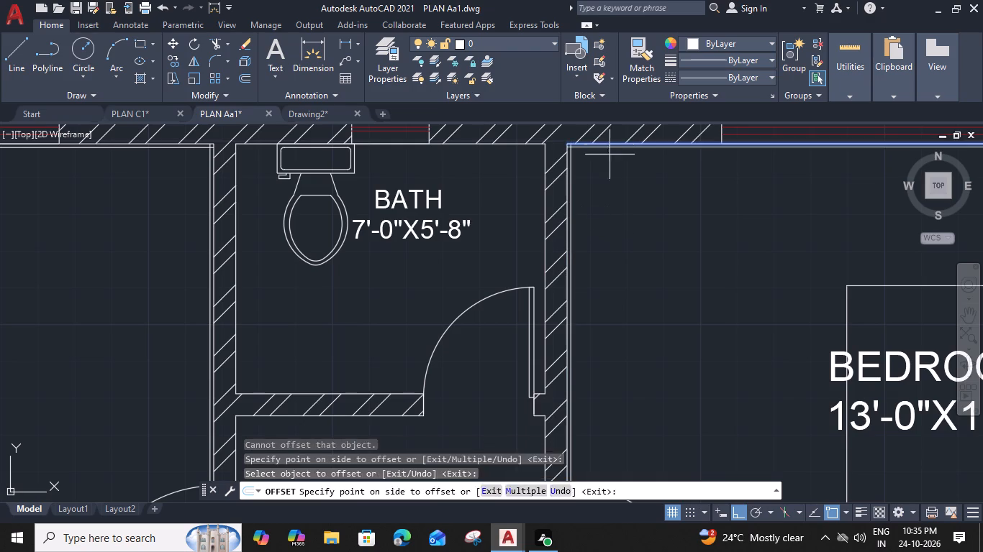
left_click(615, 213)
key("Escape")
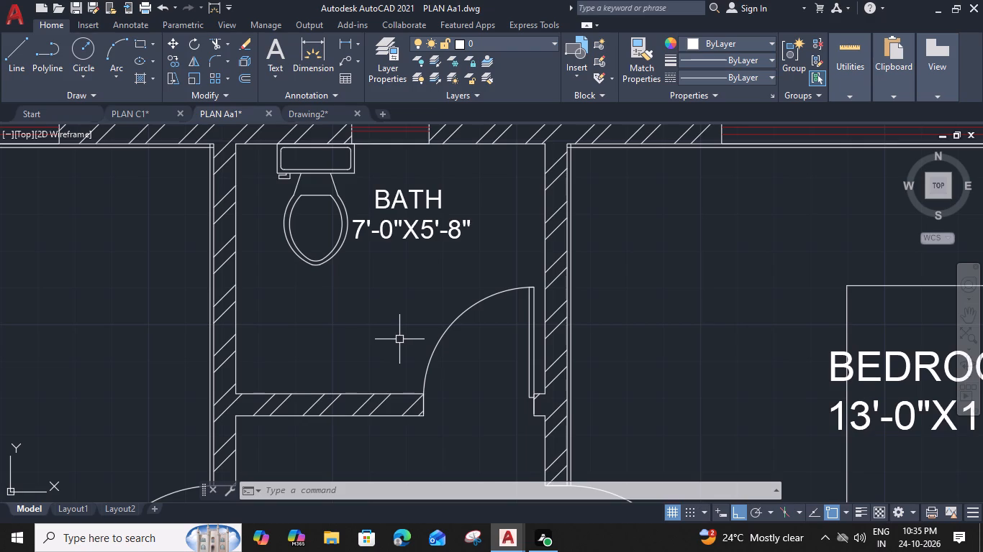
Offset the inner 1" offset line along the east bedroom's west wall 2' east into the room.
middle_click_drag(544, 319, 500, 332)
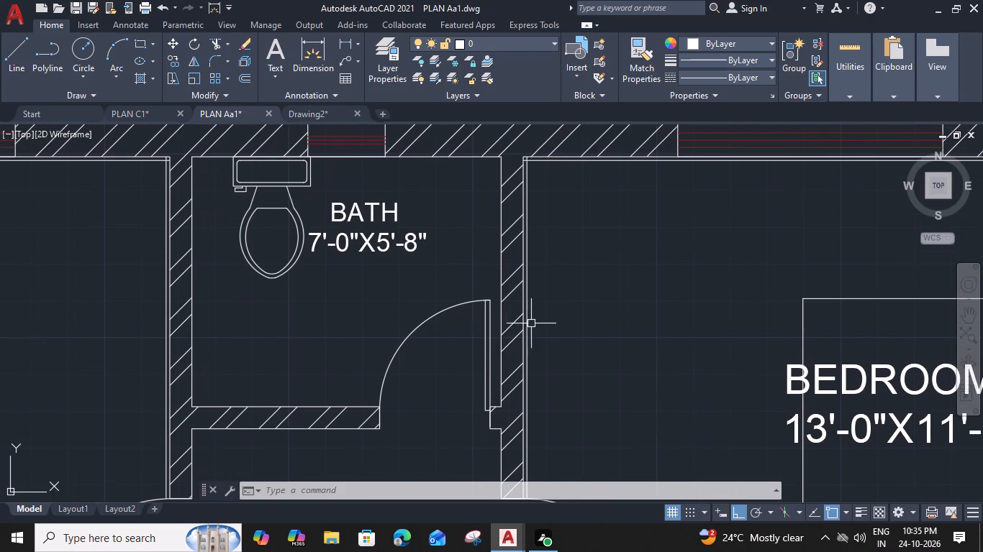
left_click(526, 310)
type("o 2")
type("'")
key("space")
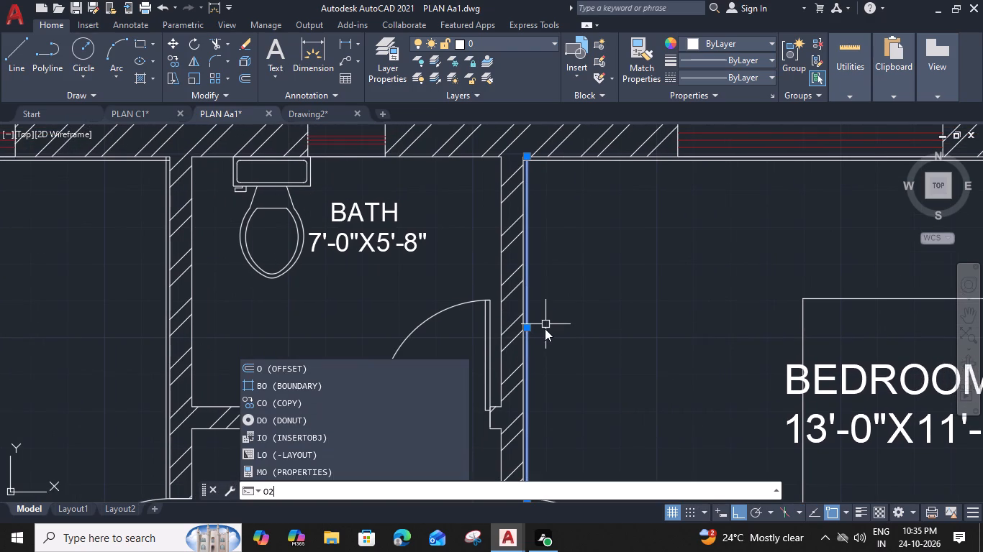
type("o")
key("space")
type("2'")
key("space")
left_click(615, 332)
key("Escape")
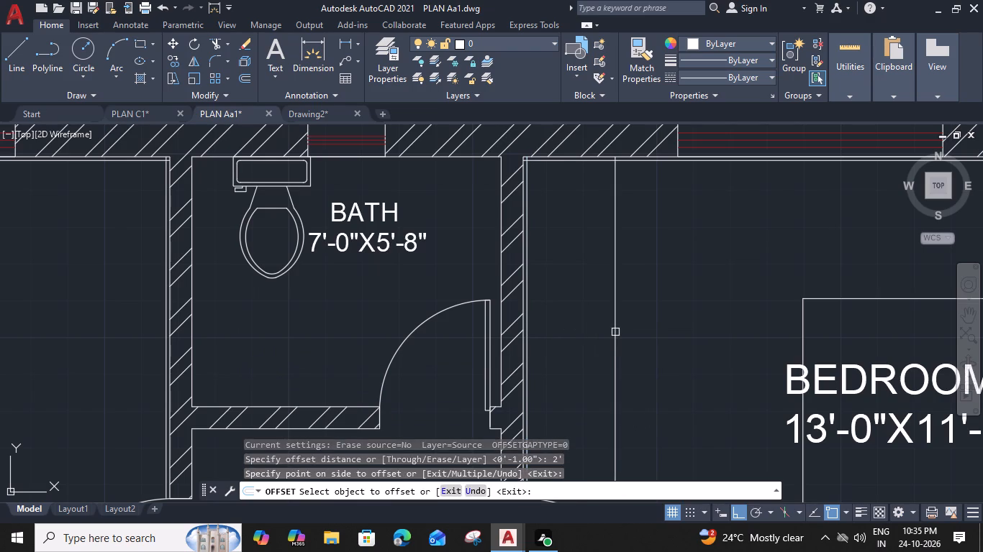
Offset the line standing 2' inside the east bedroom's west wall another 2" east to form the wardrobe front.
left_click(616, 333)
type("o 2")
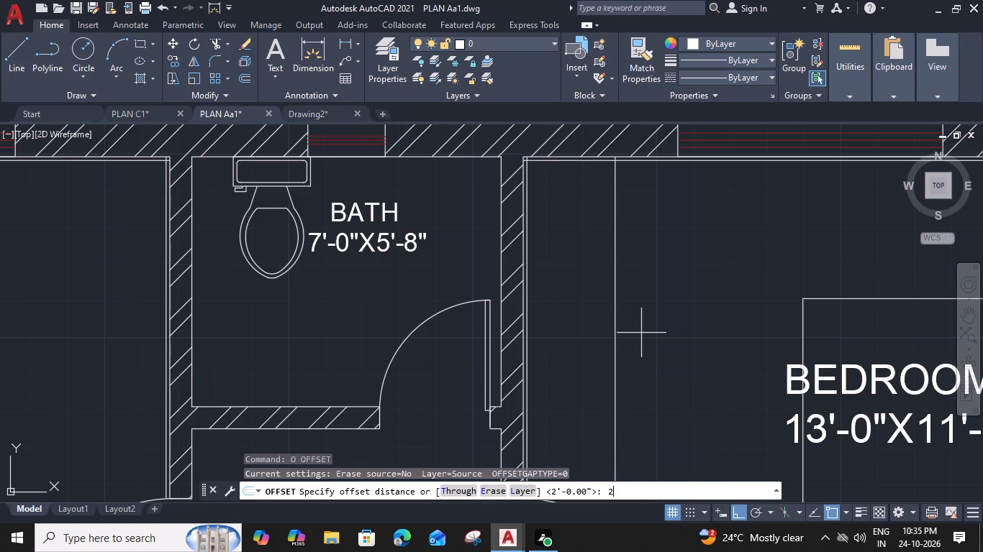
key("shift+quotedbl")
key("Return")
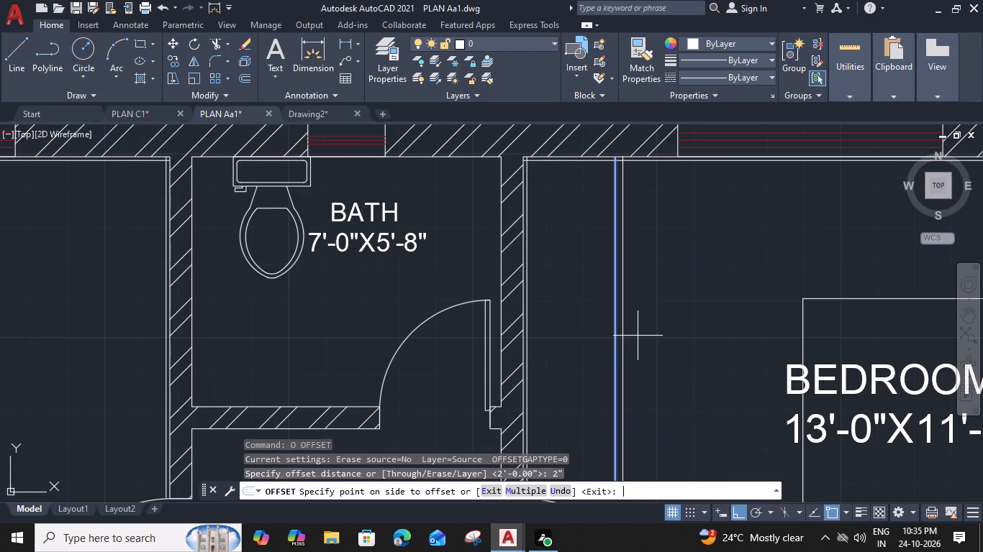
left_click(649, 335)
key("Escape")
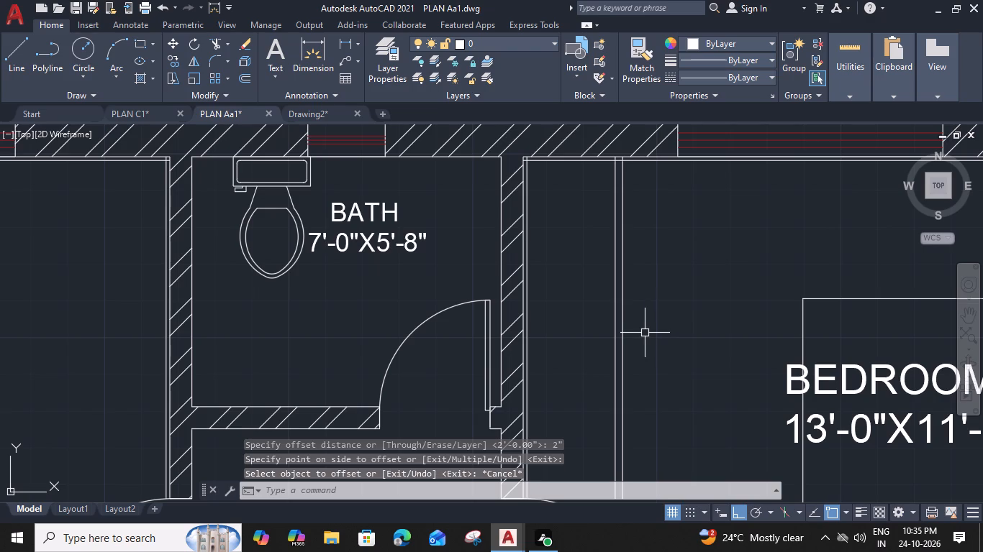
Trim the overhanging line ends at the north corners of the east bedroom's wardrobe outline, including the north offset line beyond its front.
type("tr")
key("space")
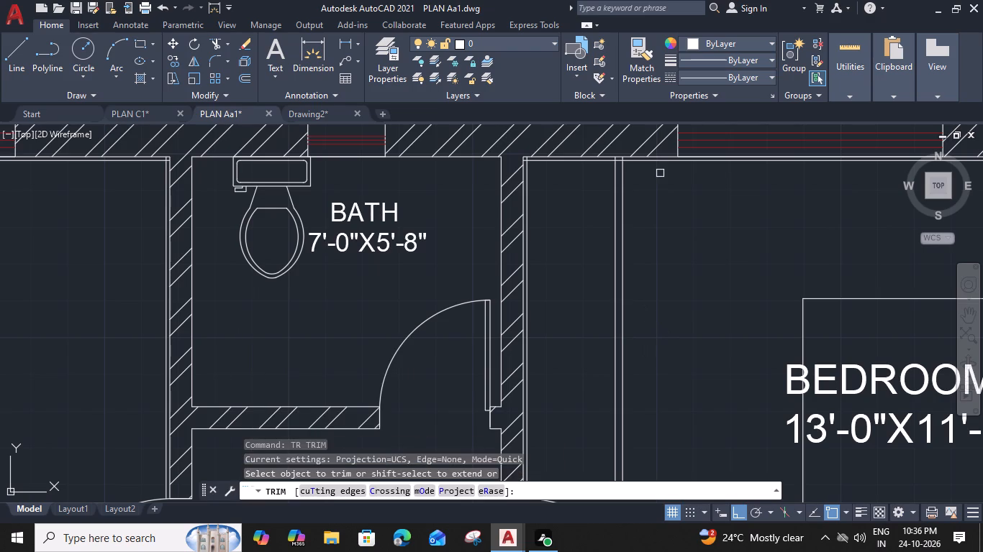
left_click(660, 163)
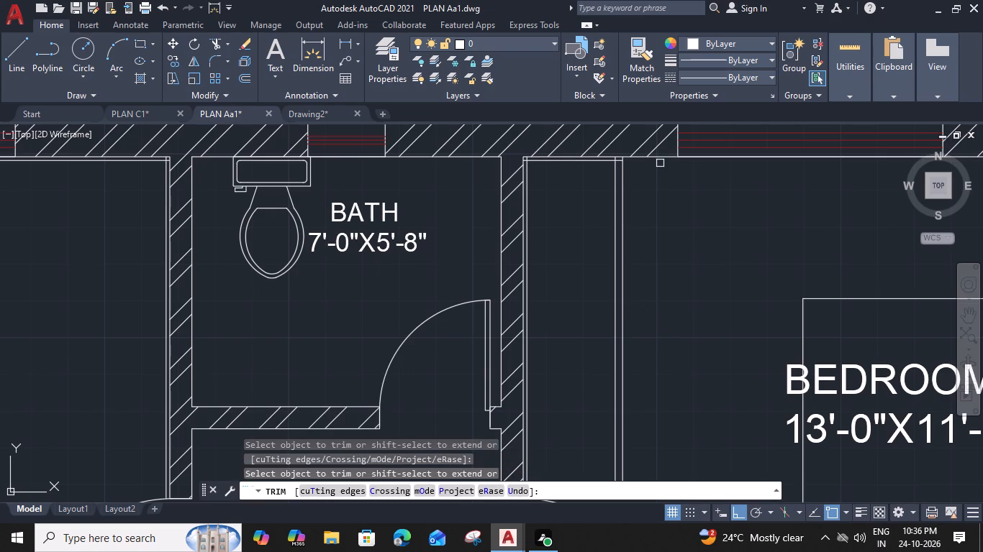
middle_click_drag(602, 182, 599, 257)
scroll(612, 231, "up", 2)
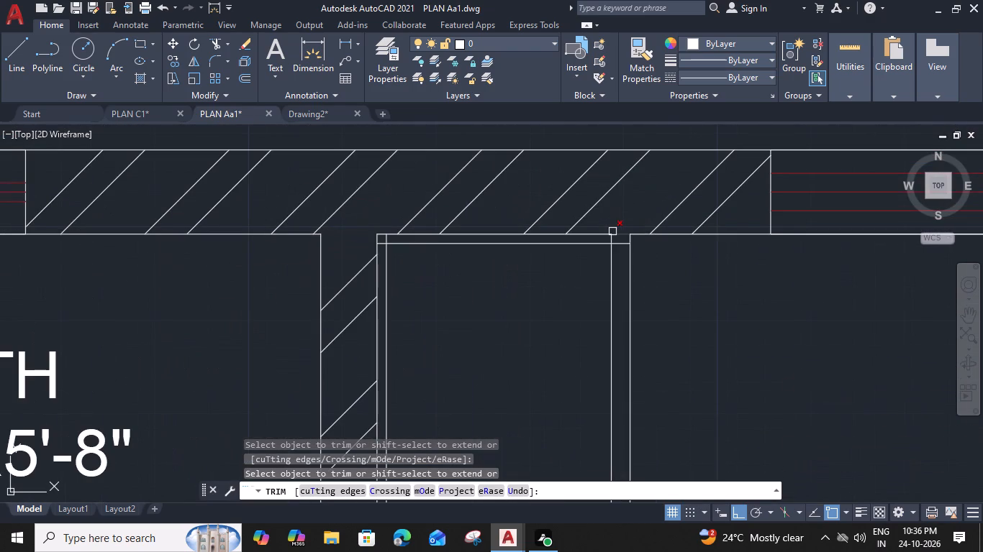
scroll(617, 236, "up", 2)
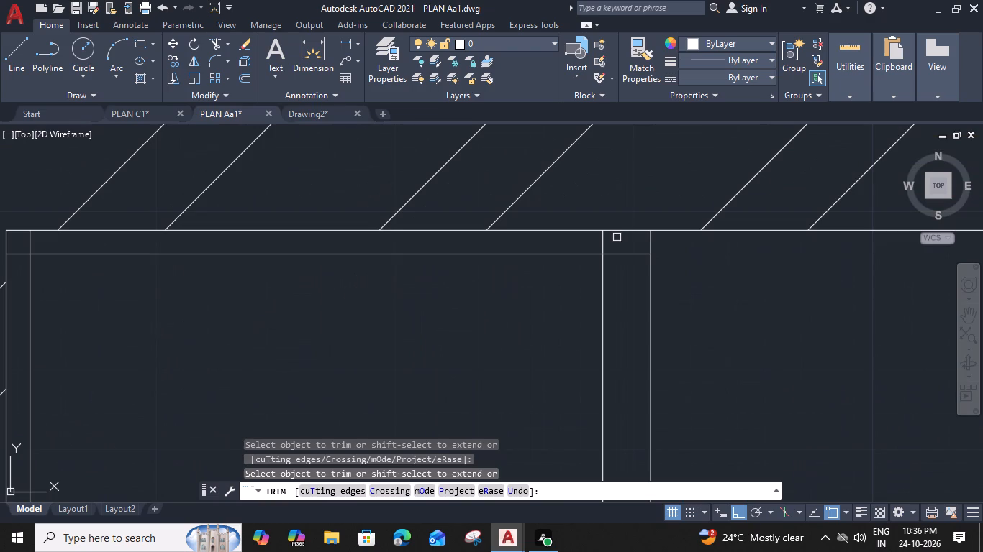
left_click_drag(652, 242, 644, 244)
left_click(600, 244)
middle_click_drag(266, 258, 608, 264)
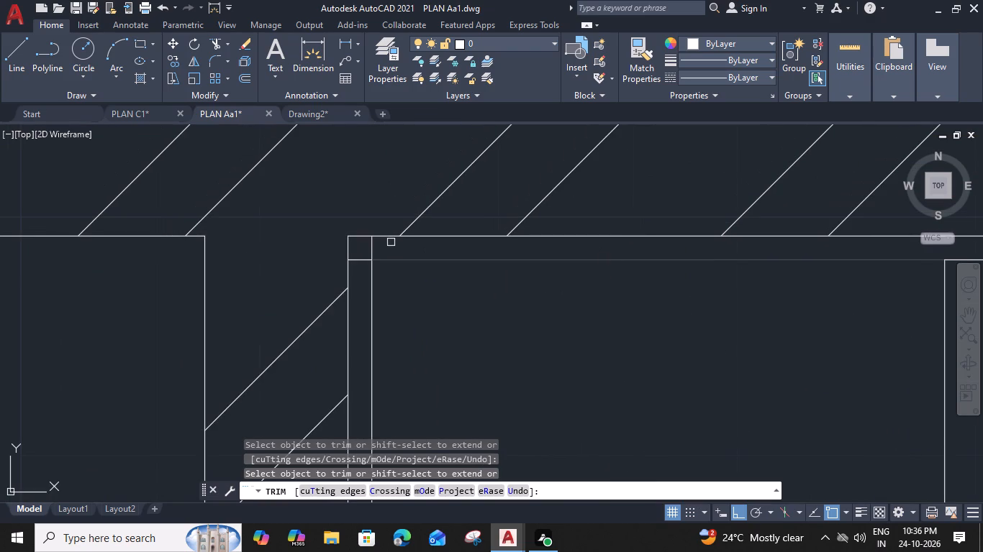
left_click(376, 243)
left_click(357, 266)
scroll(358, 266, "down", 2)
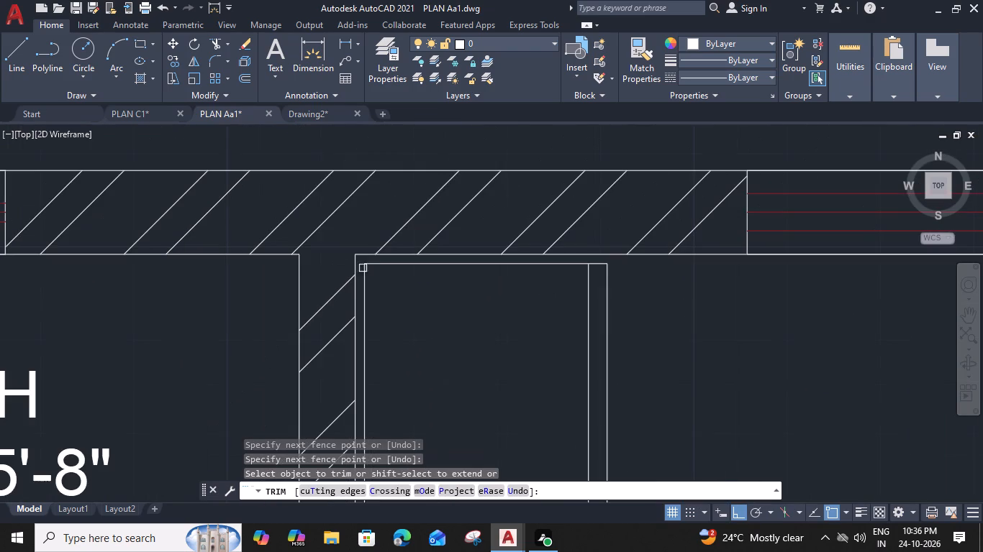
key("Escape")
Offset the inner 1" offset line along the west bedroom's east wall 2' west into the room.
scroll(399, 304, "down", 2)
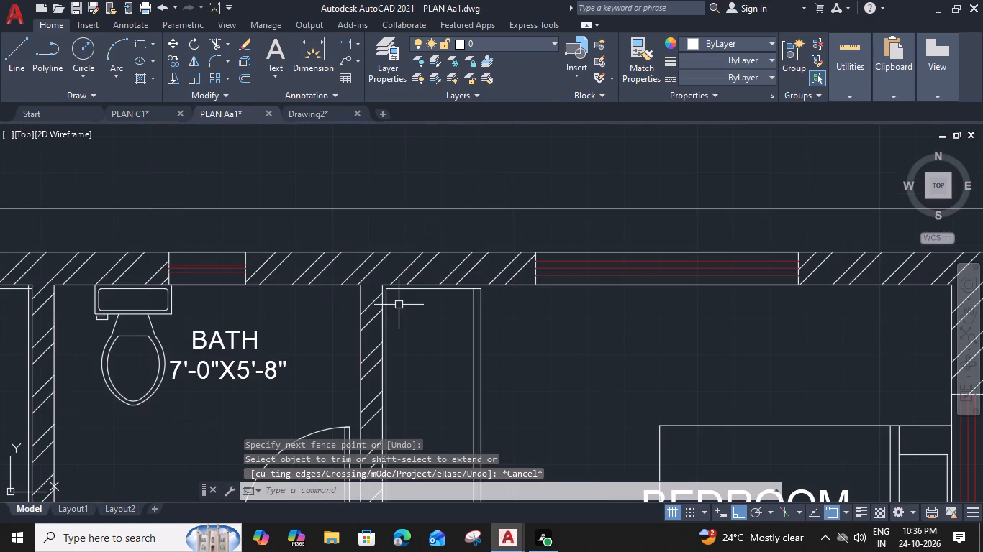
scroll(422, 314, "down", 2)
middle_click_drag(421, 315, 526, 281)
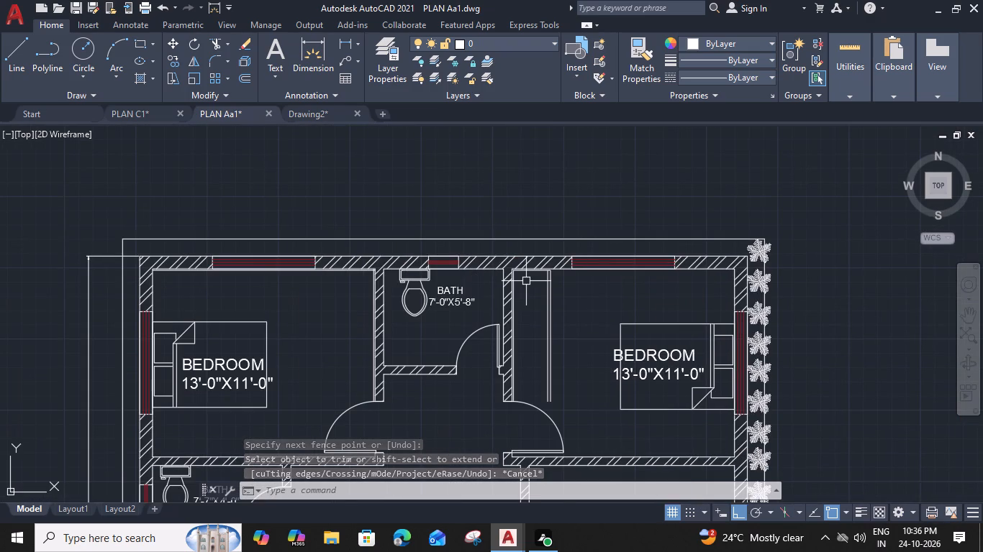
middle_click_drag(497, 298, 566, 274)
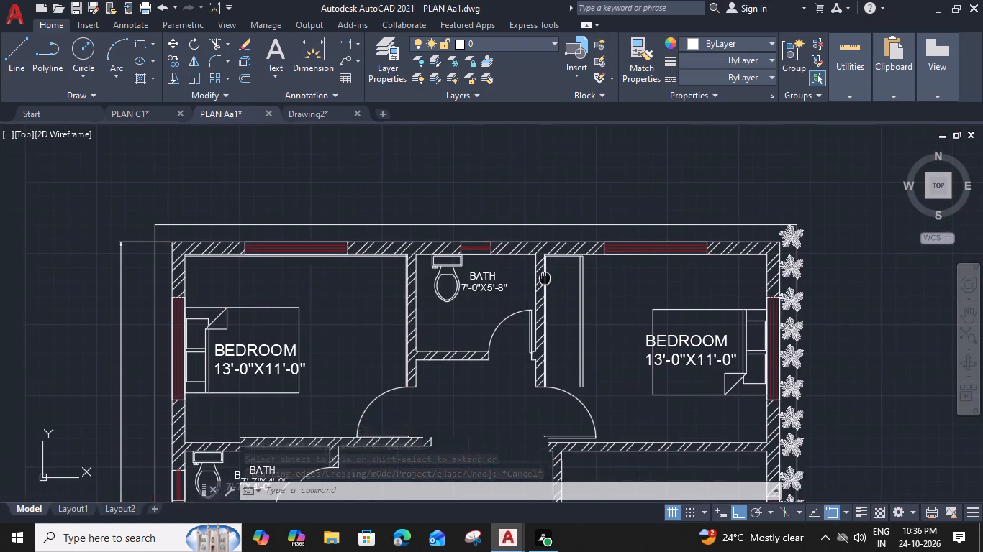
middle_click_drag(566, 274, 573, 277)
scroll(463, 254, "up", 2)
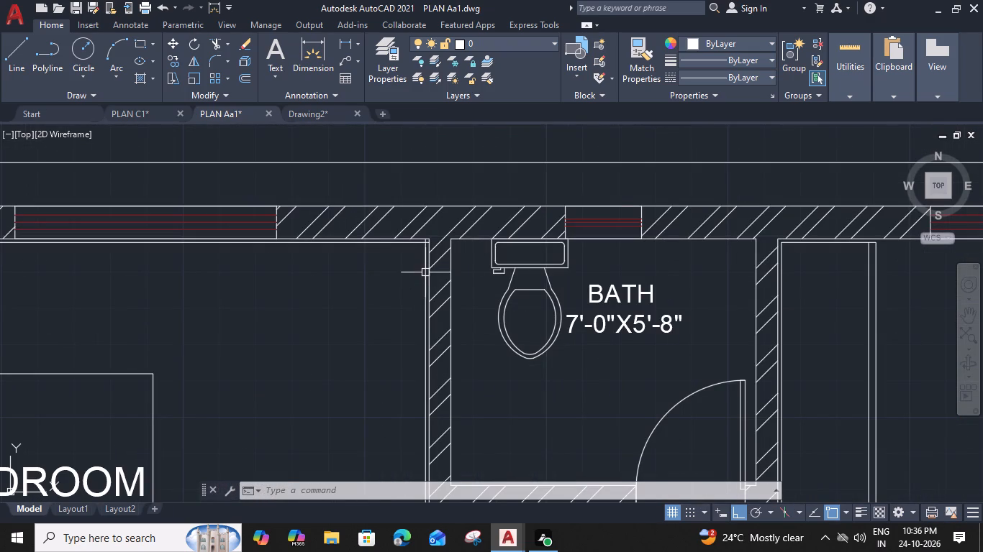
left_click(425, 272)
type("o 2")
key("apostrophe")
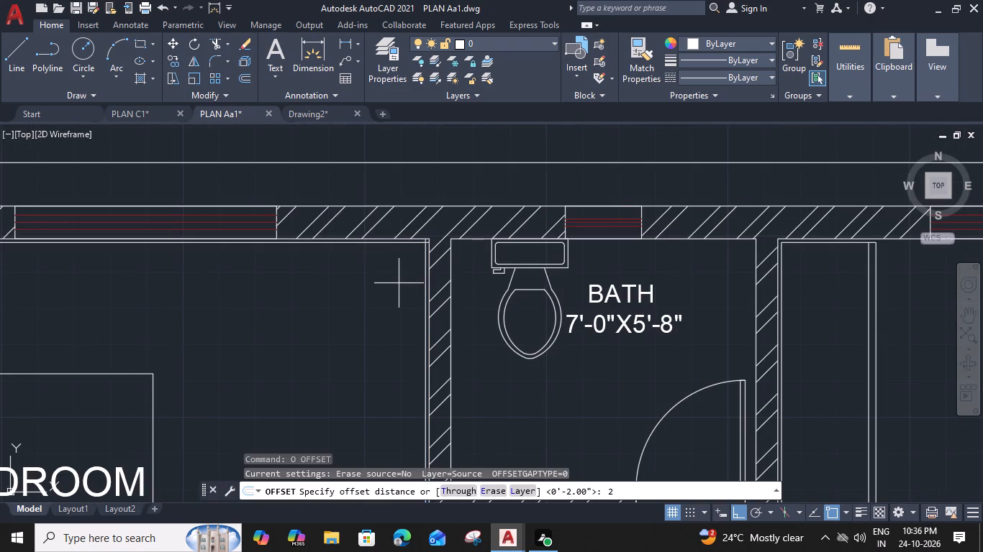
key("space")
left_click(343, 291)
key("Escape")
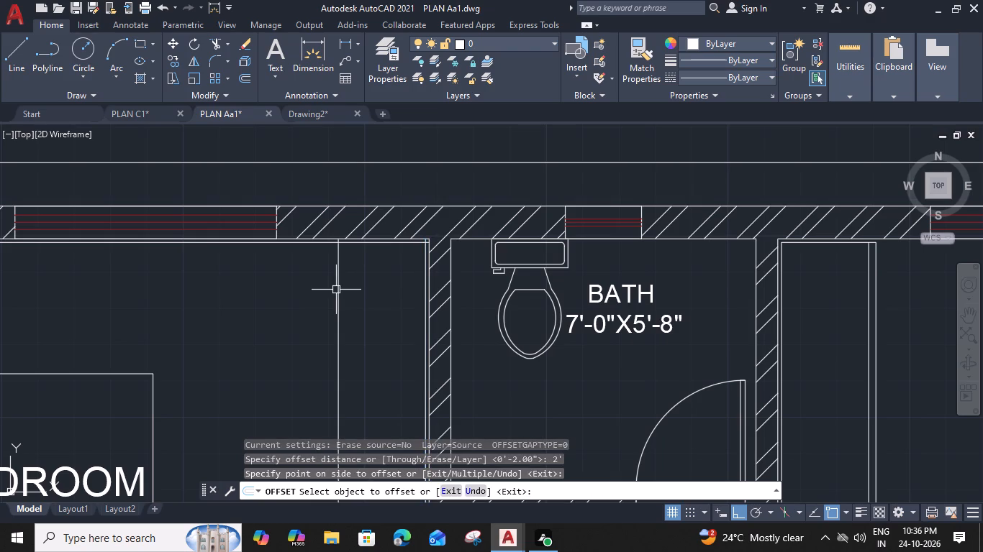
Offset the new line in the west bedroom another 2" west to form the wardrobe front.
left_click(336, 289)
type("o 2\"")
key("Return")
left_click(296, 302)
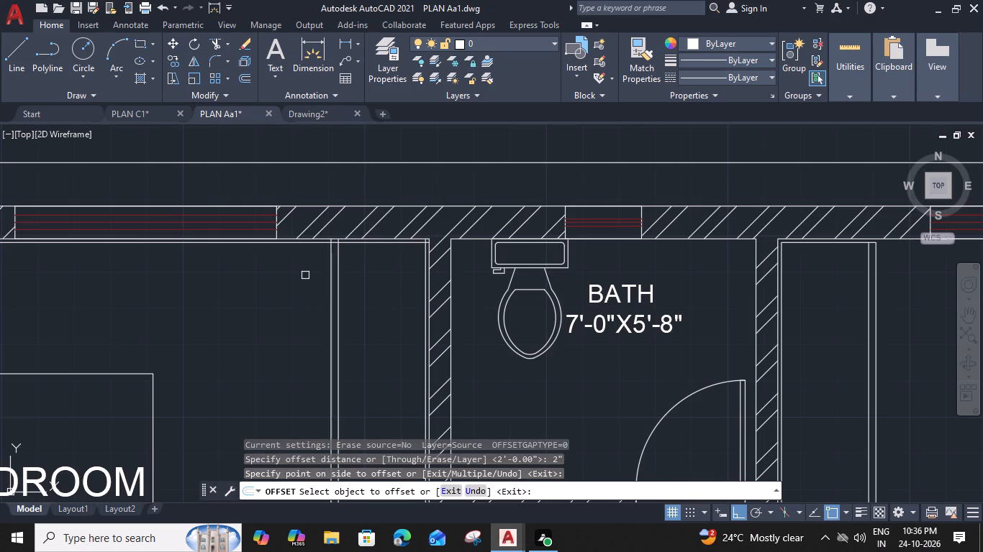
key("Escape")
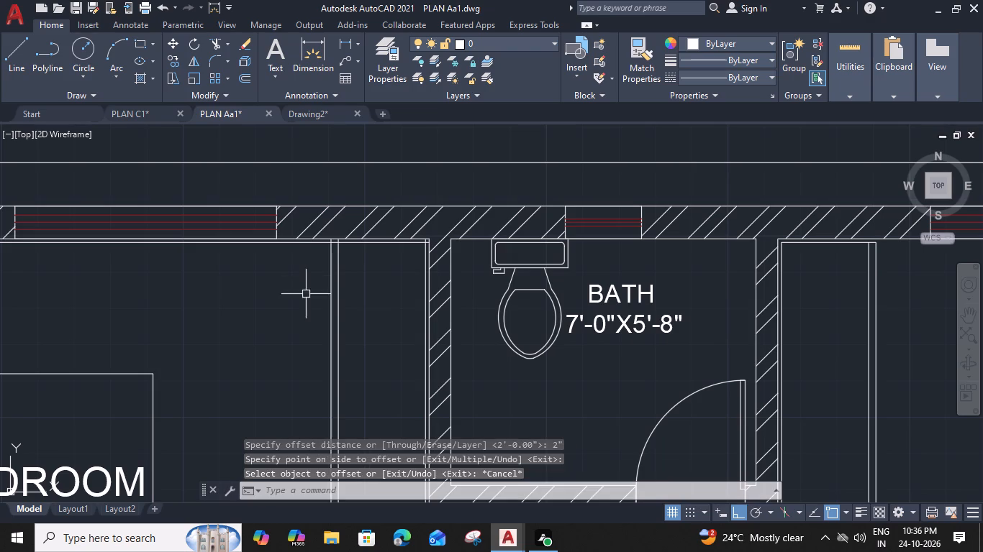
Trim the overhanging line ends at the north corners of the west bedroom's wardrobe outline, including the north offset line beyond its front.
middle_click_drag(374, 293, 498, 318)
scroll(456, 285, "up", 2)
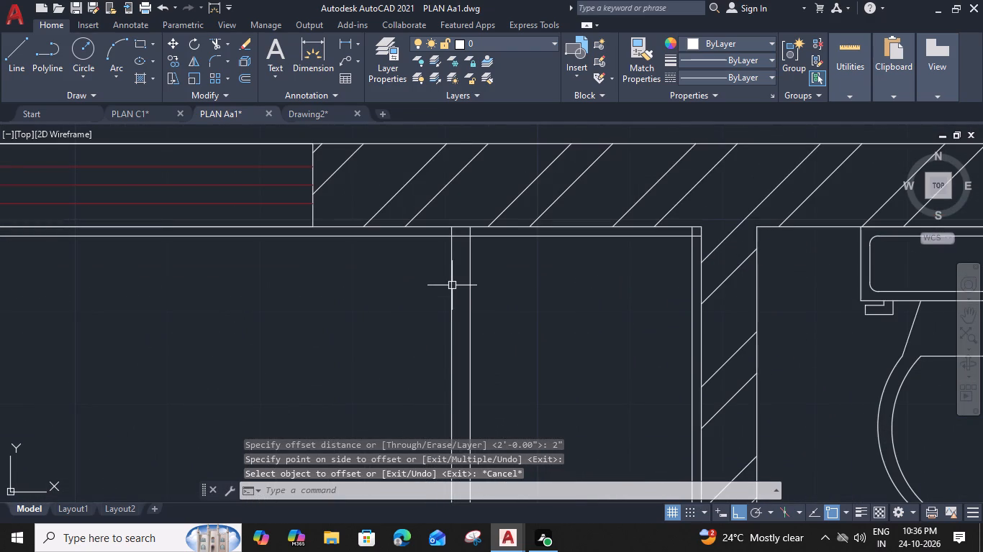
type("tr")
key("space")
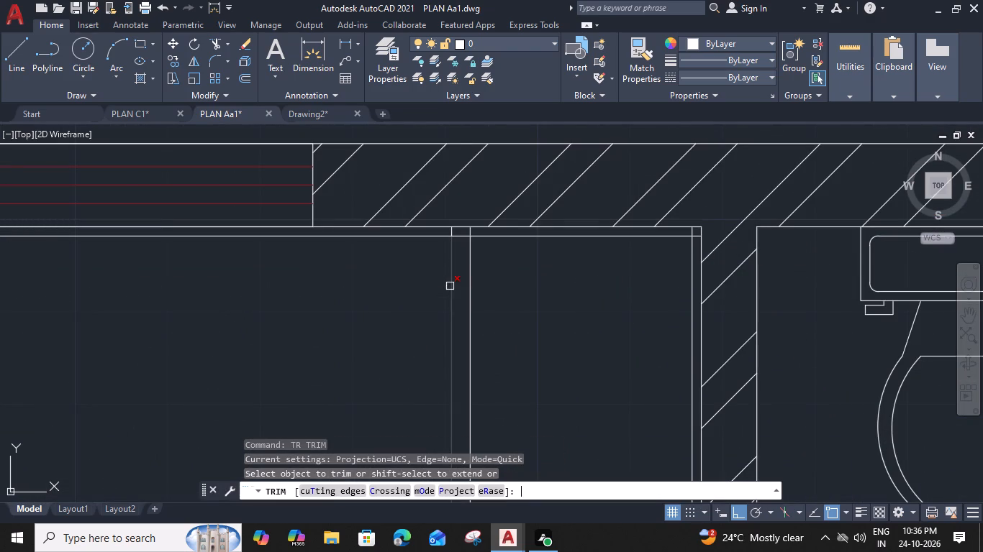
scroll(420, 226, "up", 1)
left_click(425, 239)
left_click(470, 233)
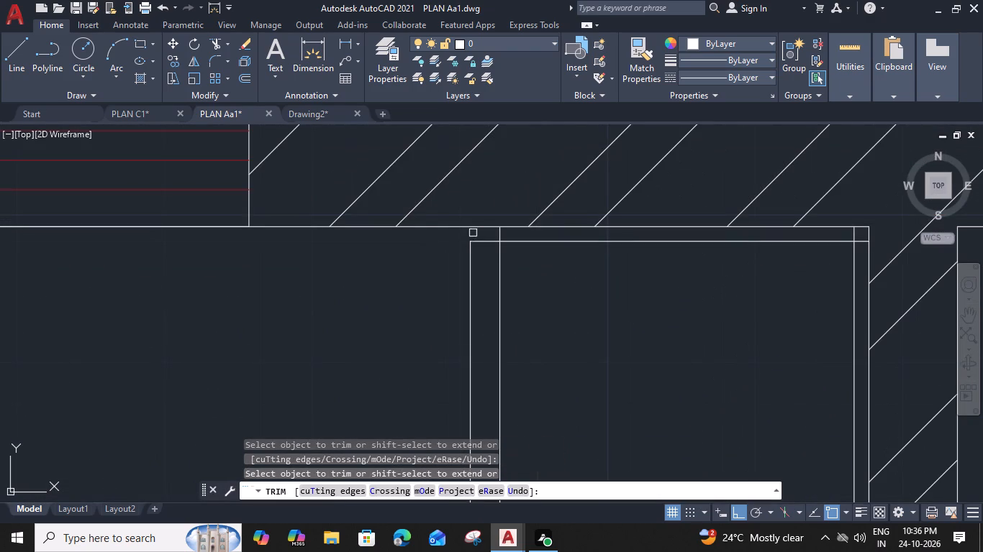
left_click(499, 235)
middle_click_drag(593, 296, 362, 317)
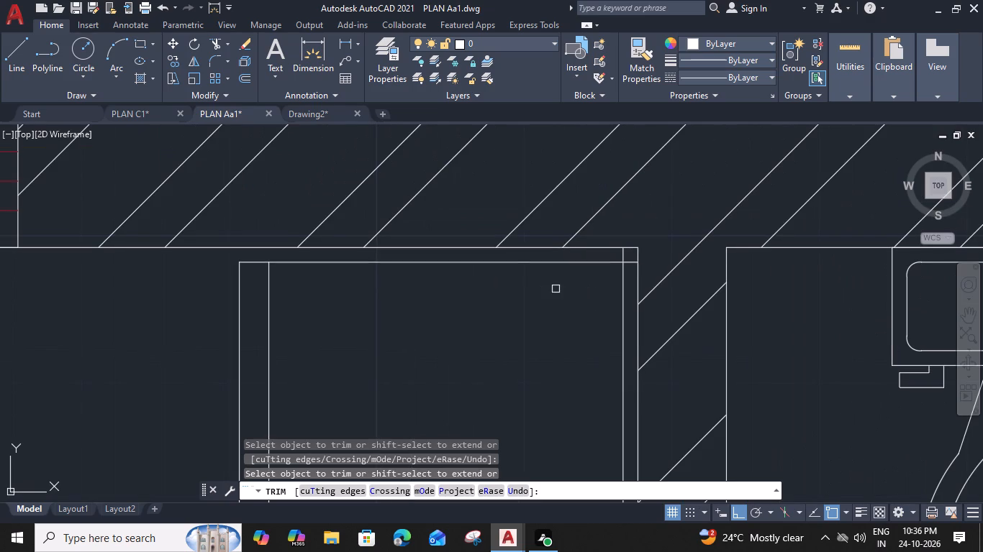
left_click(622, 257)
left_click(630, 259)
scroll(630, 261, "down", 2)
middle_click_drag(707, 298, 327, 234)
scroll(425, 282, "down", 2)
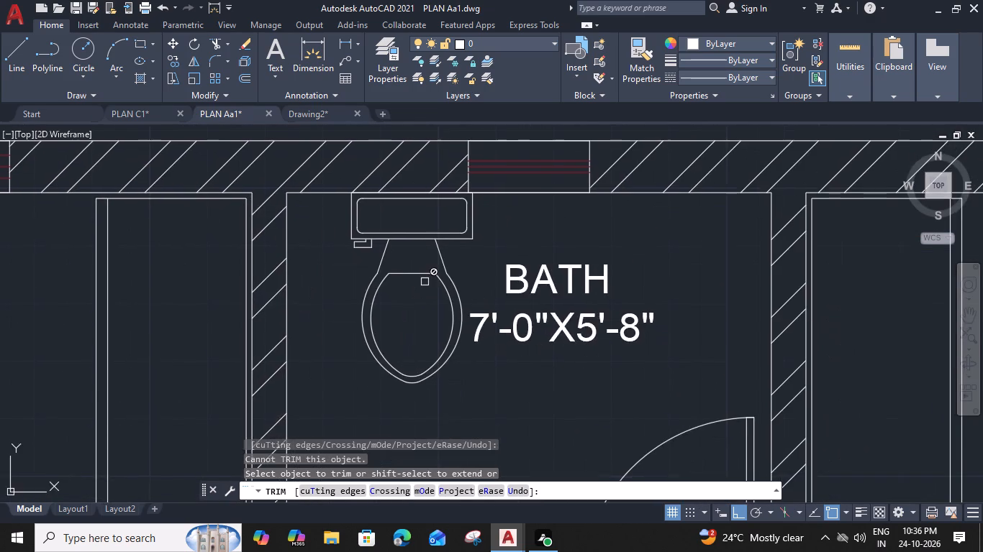
middle_click_drag(410, 341, 450, 267)
key("Escape")
Draw a horizontal closing line across each bedroom's wardrobe outline, roughly level with the south wall of the bath between them.
type("l")
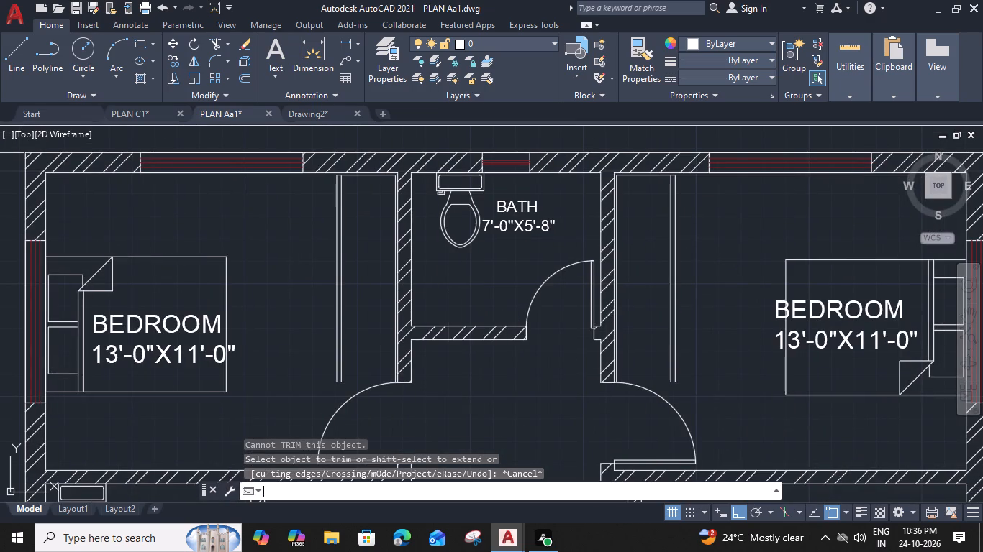
key("space")
scroll(358, 343, "up", 1)
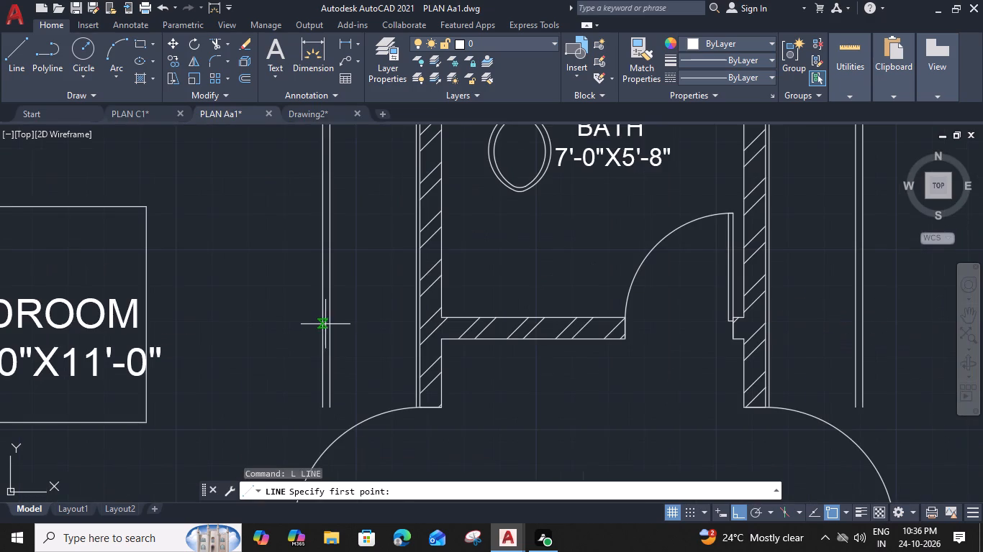
left_click(323, 324)
left_click(415, 326)
key("space")
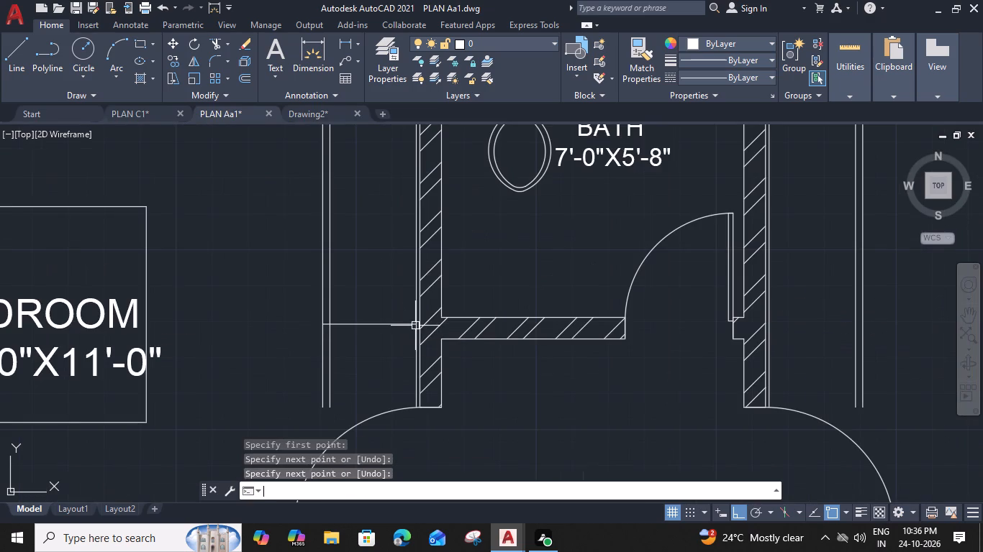
middle_click_drag(575, 346, 341, 339)
key("space")
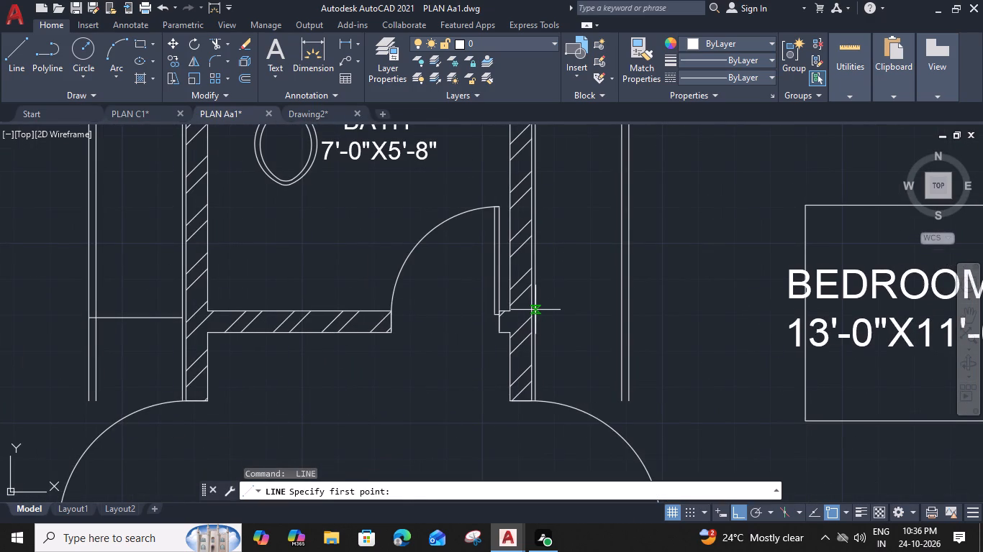
left_click(535, 310)
left_click(628, 311)
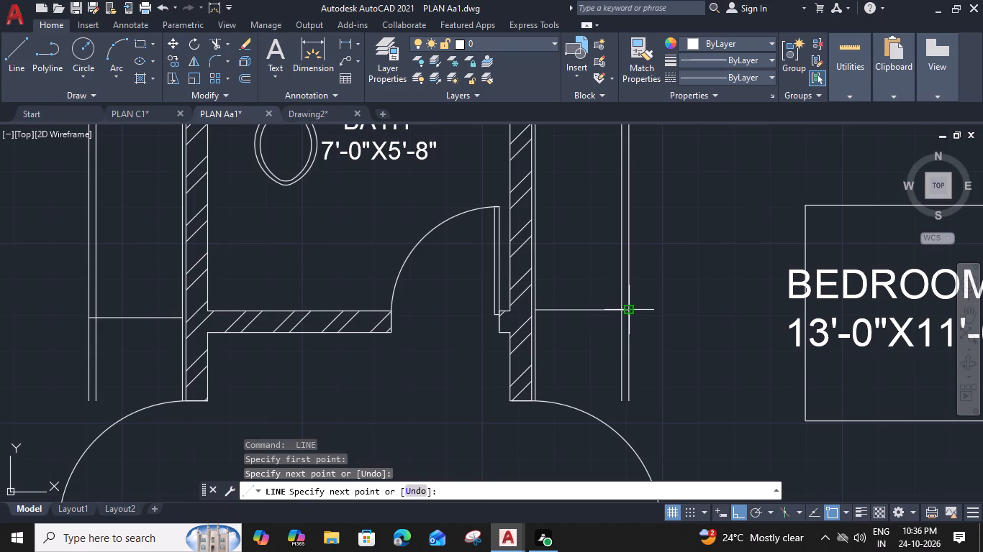
key("space")
Trim the wardrobe lines extending south of the closing lines in both bedrooms.
type("tr")
key("space")
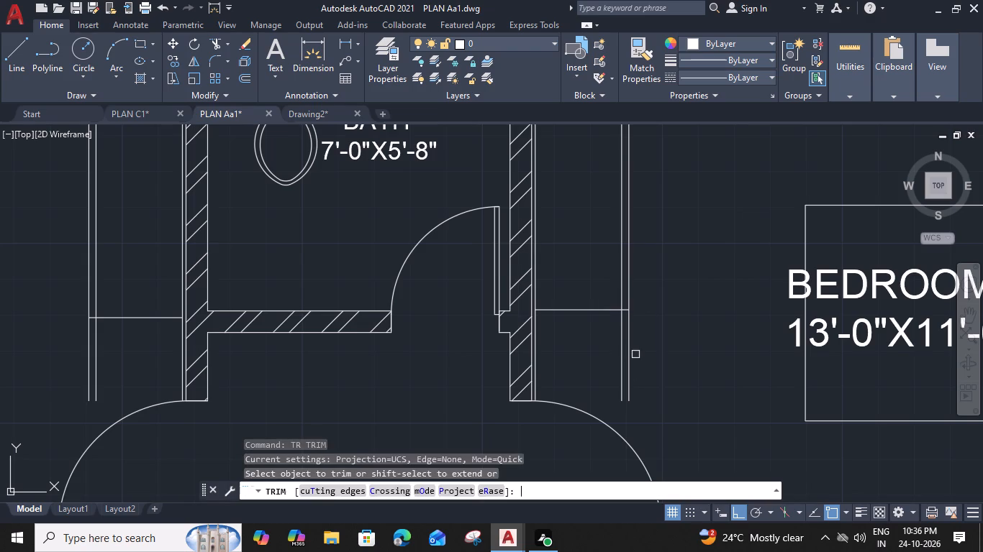
left_click(635, 354)
scroll(533, 362, "up", 1)
left_click(535, 363)
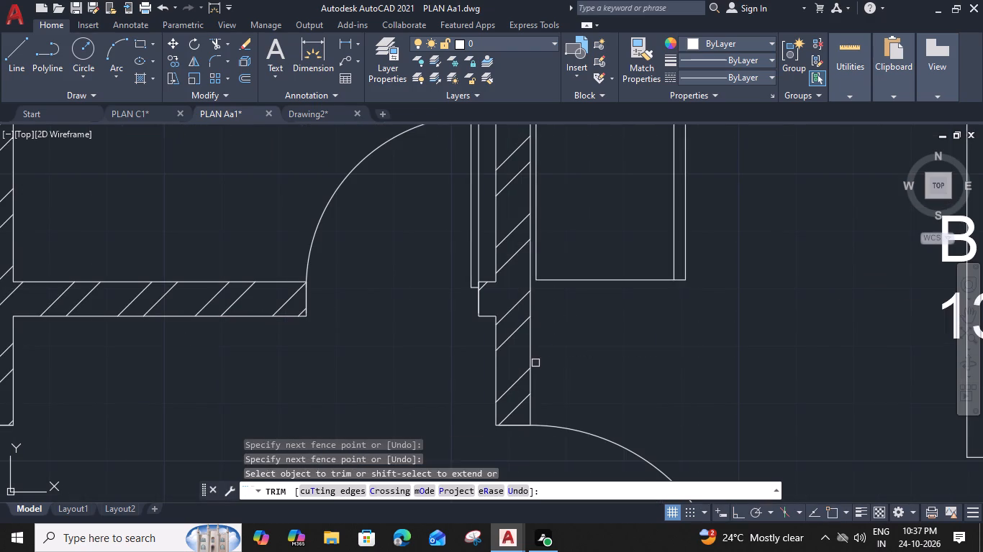
scroll(535, 363, "down", 2)
left_click(252, 358)
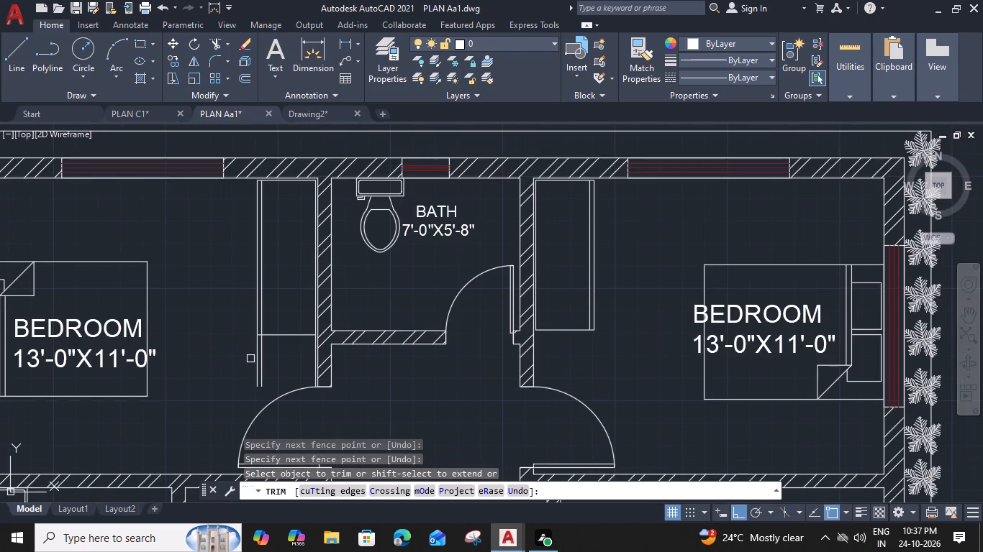
scroll(297, 361, "up", 2)
left_click(342, 353)
scroll(342, 353, "down", 3)
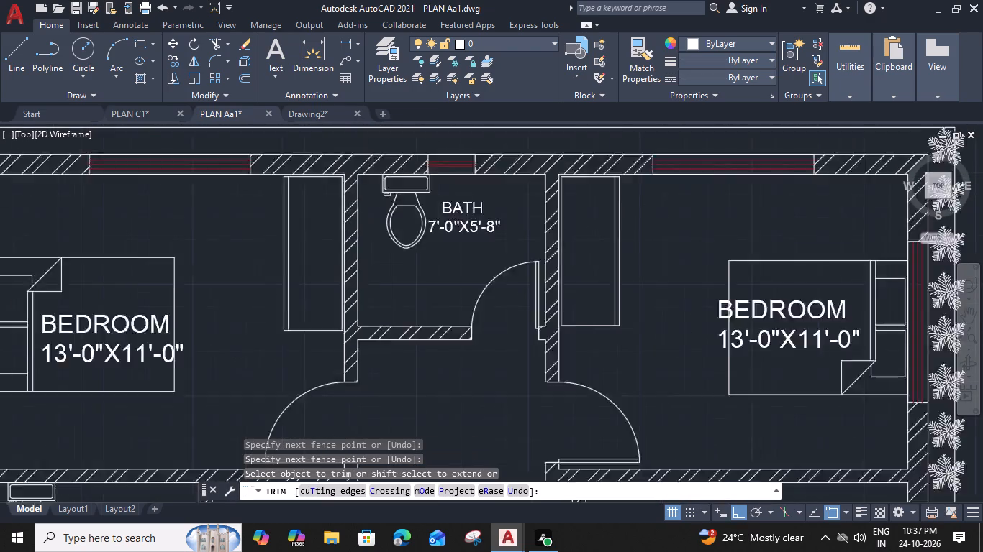
key("Escape")
Draw a vertical line down the middle of the west bedroom's wardrobe, from its north edge to its south closing line.
middle_click_drag(423, 366, 518, 310)
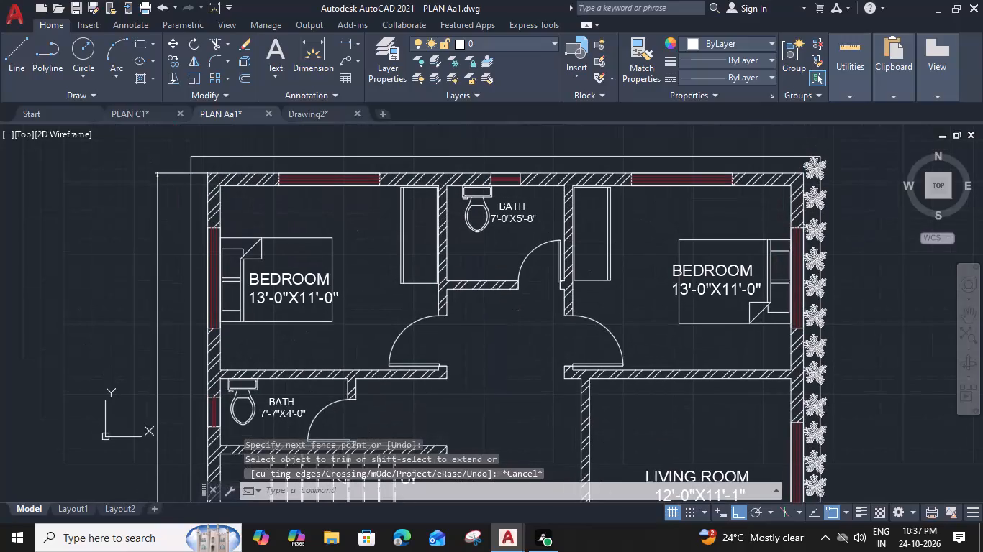
type("l")
key("space")
scroll(391, 206, "up", 2)
left_click(459, 160)
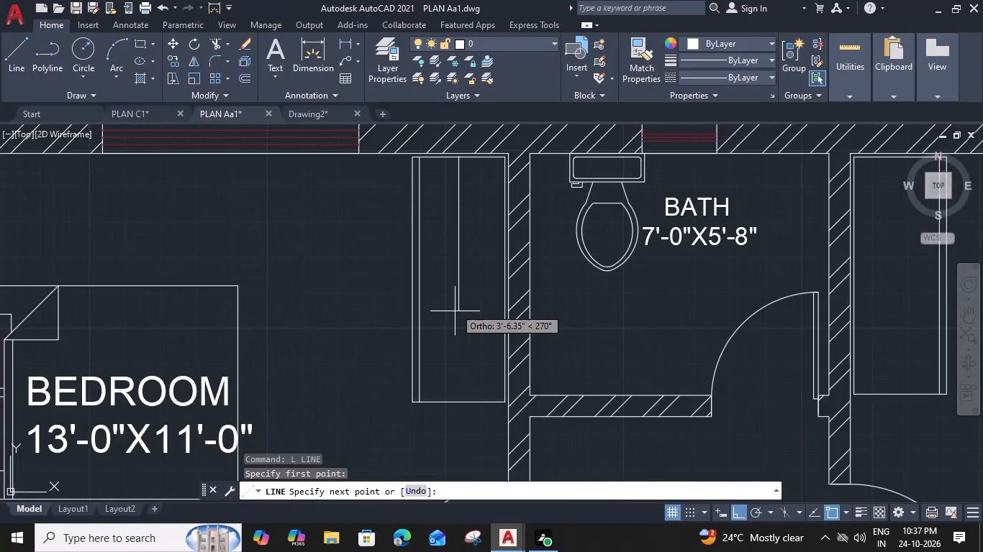
left_click(457, 401)
key("space")
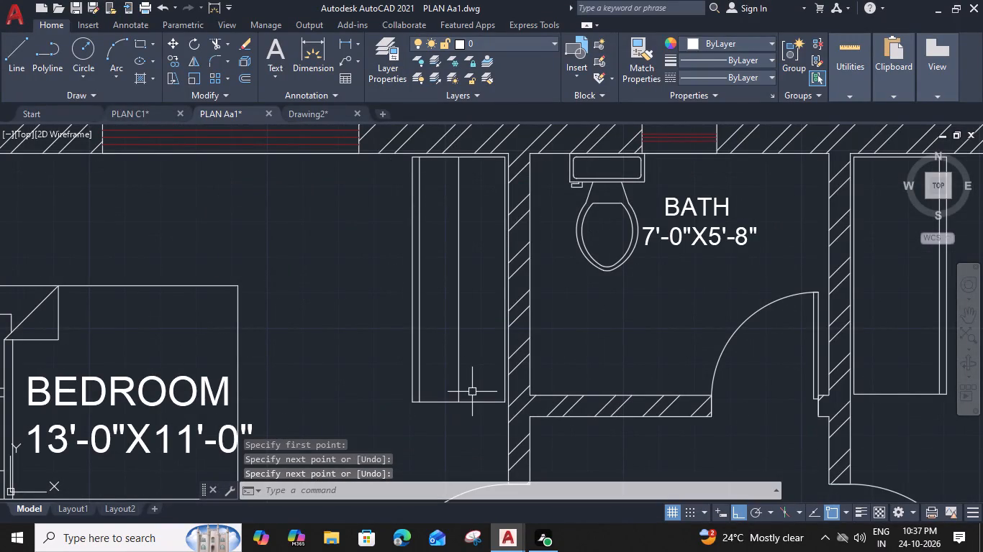
Draw two slanted lines crossing each other at the south end of the west bedroom's wardrobe, spanning its inner width.
key("l")
key("space")
left_click(422, 403)
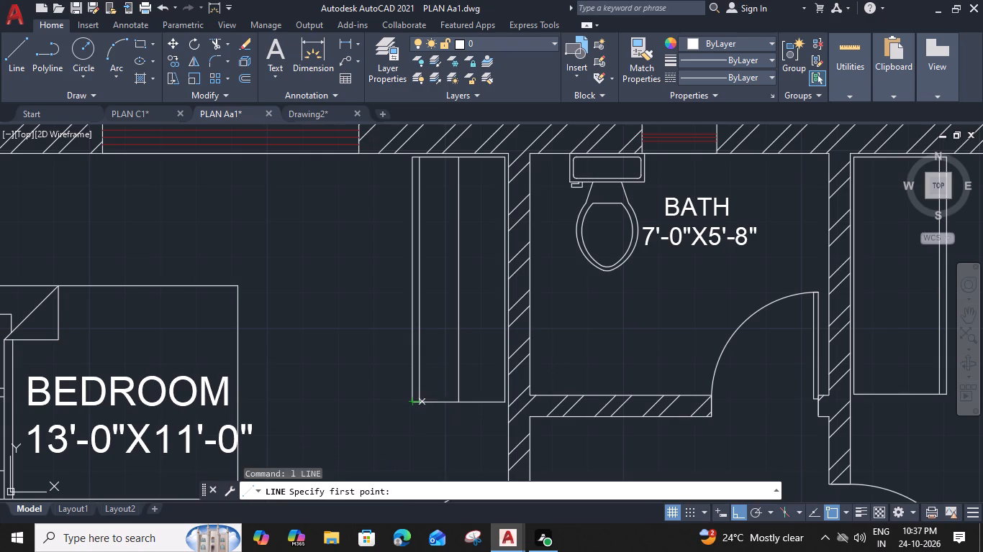
left_click(504, 374)
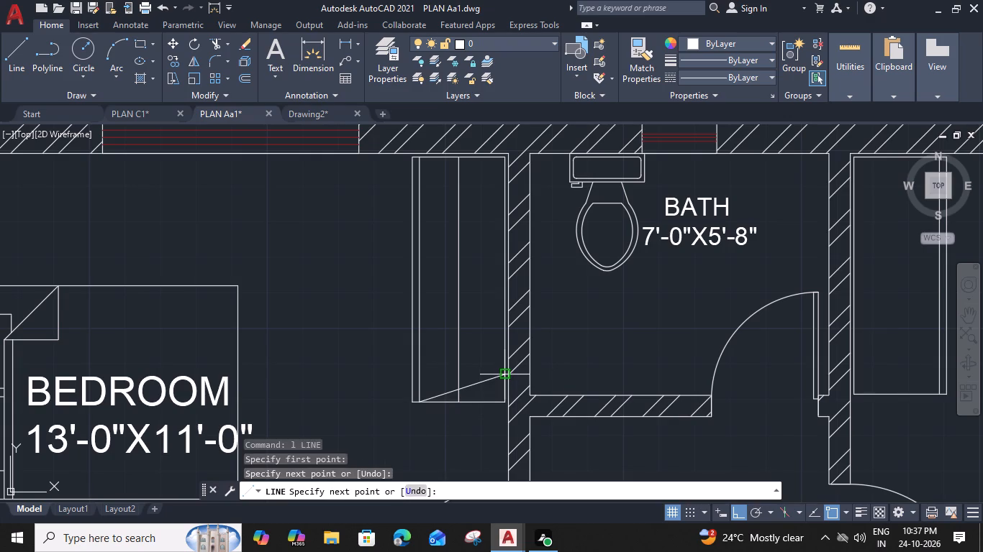
key("space")
key("space")
left_click(504, 392)
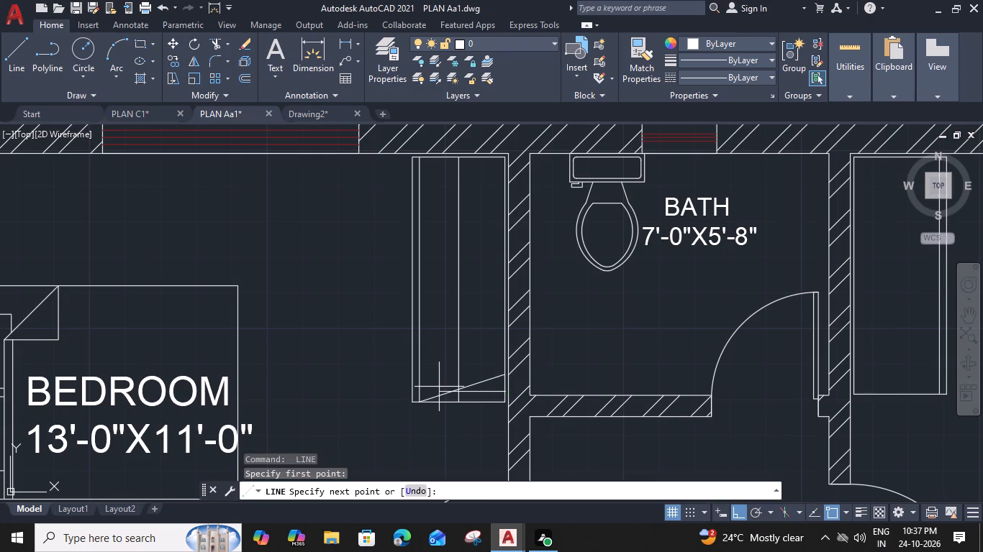
left_click(420, 377)
key("space")
Copy the crossed pair of lines repeatedly northward, end to end, to fill the west bedroom's wardrobe up to its north edge.
left_click(481, 364)
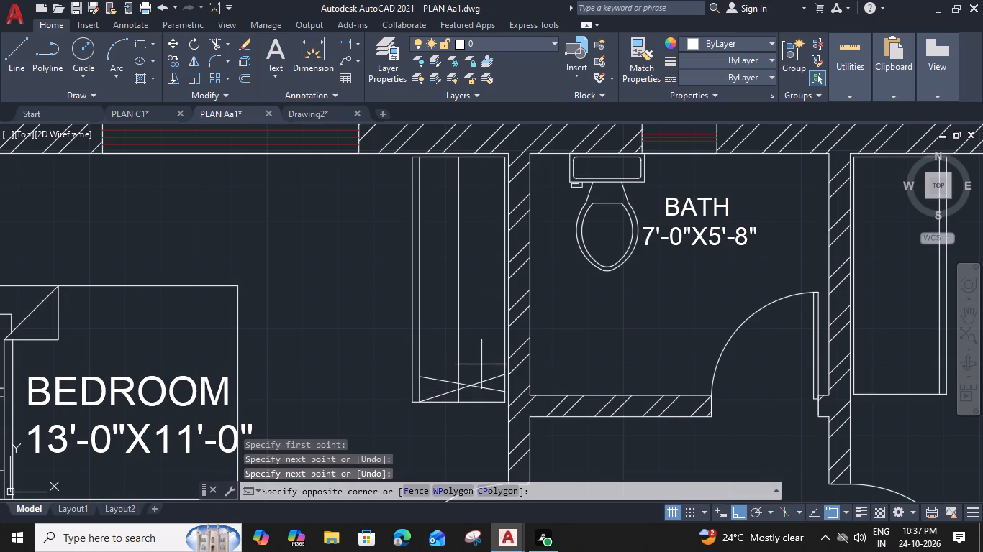
left_click(469, 390)
key("c")
type("o")
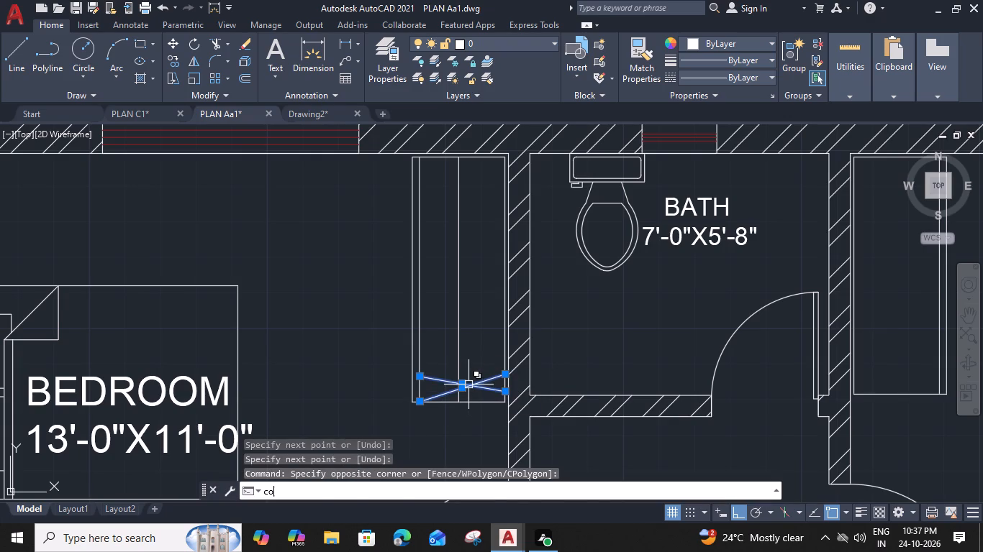
key("space")
left_click(420, 403)
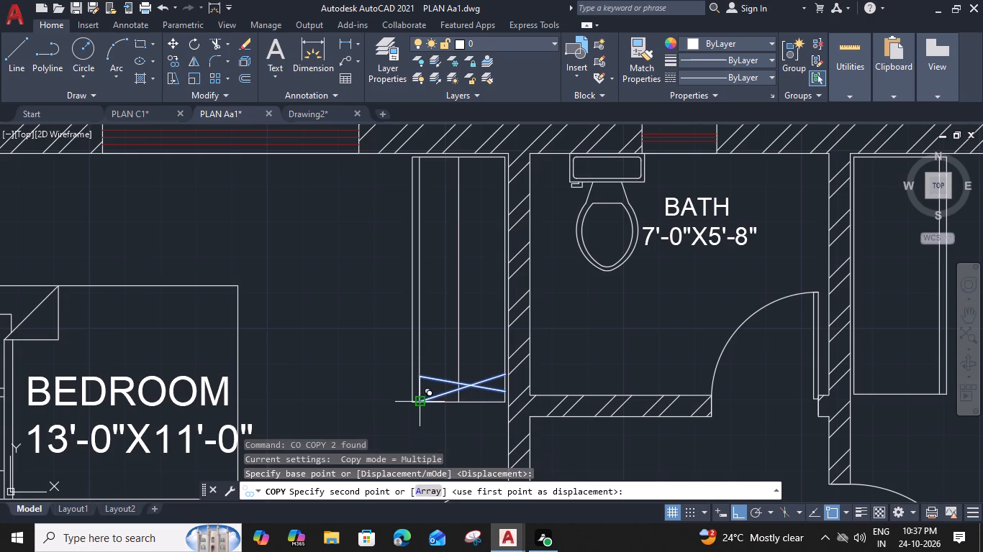
left_click(419, 379)
left_click(418, 352)
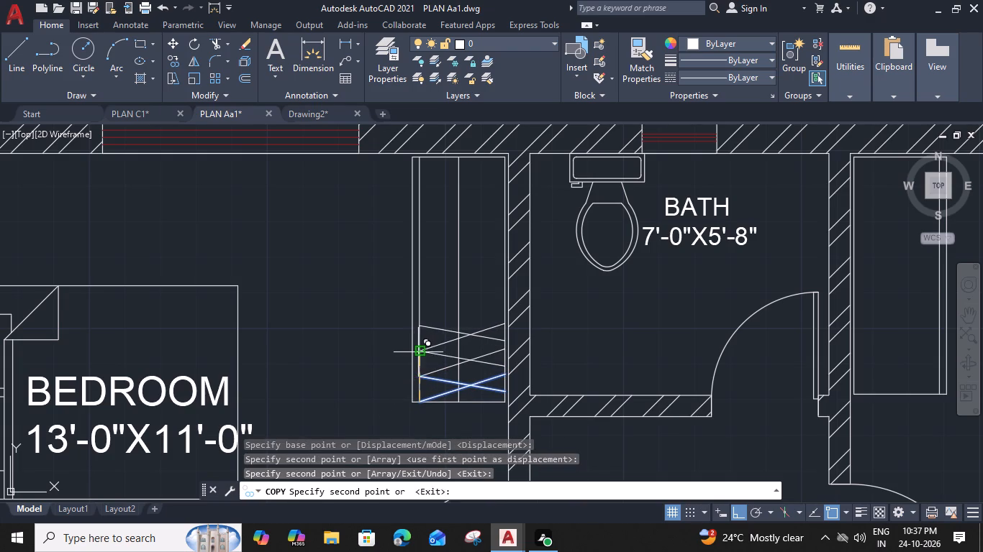
left_click(421, 325)
middle_click_drag(421, 320, 421, 377)
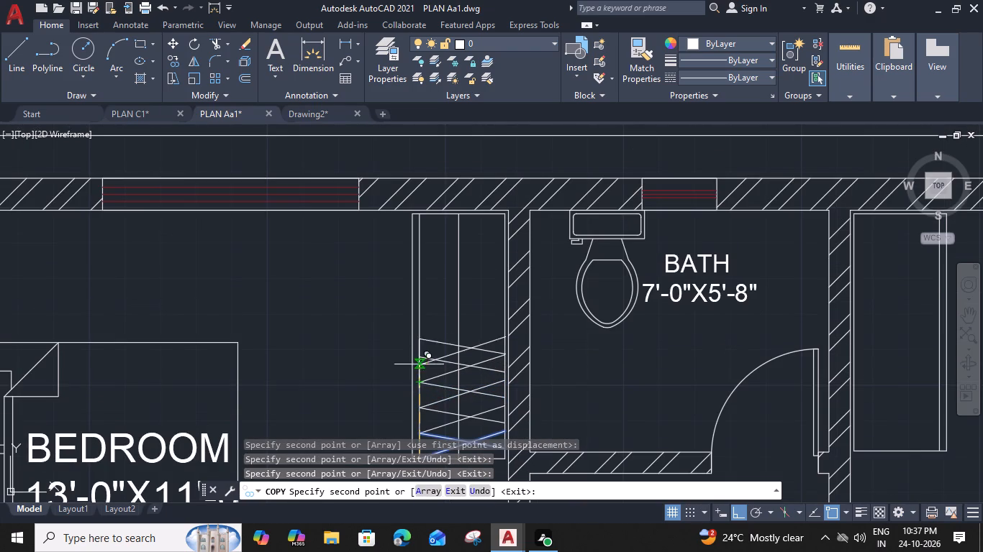
left_click(417, 356)
left_click(417, 336)
middle_click_drag(419, 335, 416, 387)
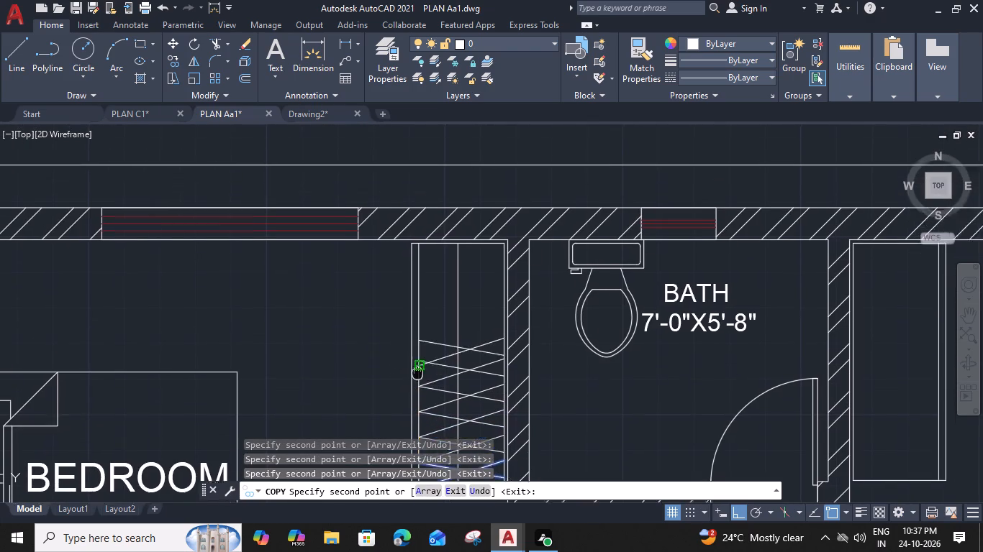
middle_click_drag(416, 387, 415, 400)
scroll(415, 374, "up", 1)
left_click(415, 374)
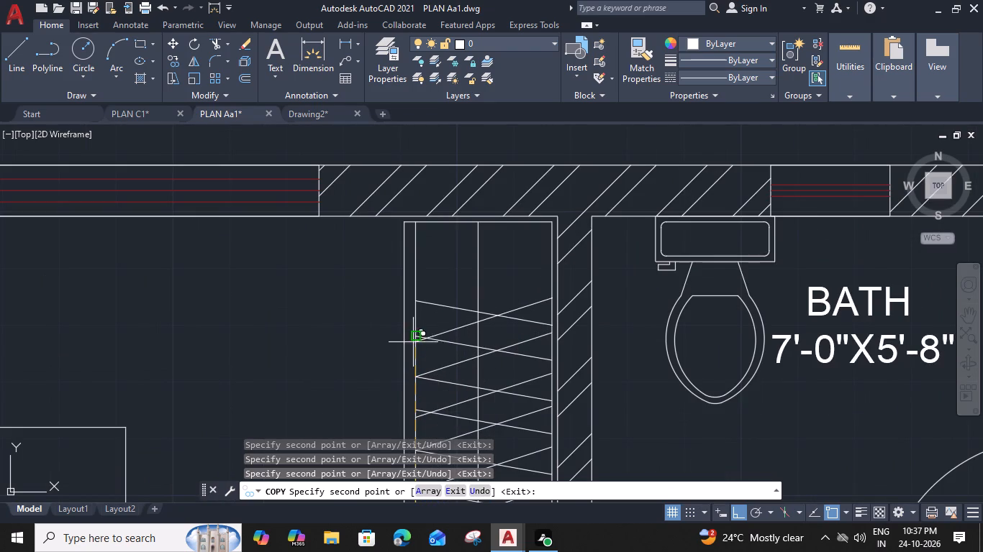
left_click(415, 340)
left_click(418, 298)
middle_click_drag(418, 298, 418, 300)
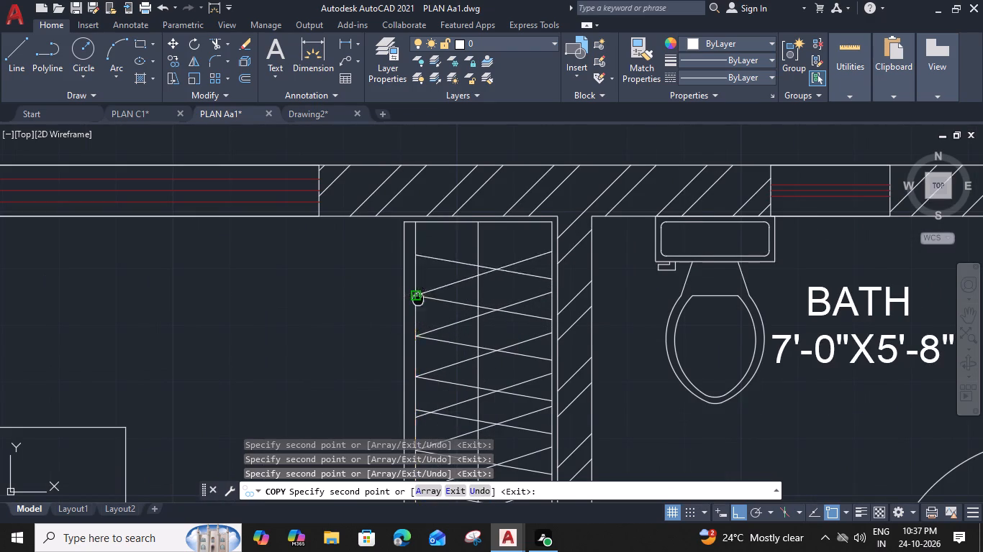
middle_click_drag(418, 300, 419, 325)
left_click(416, 280)
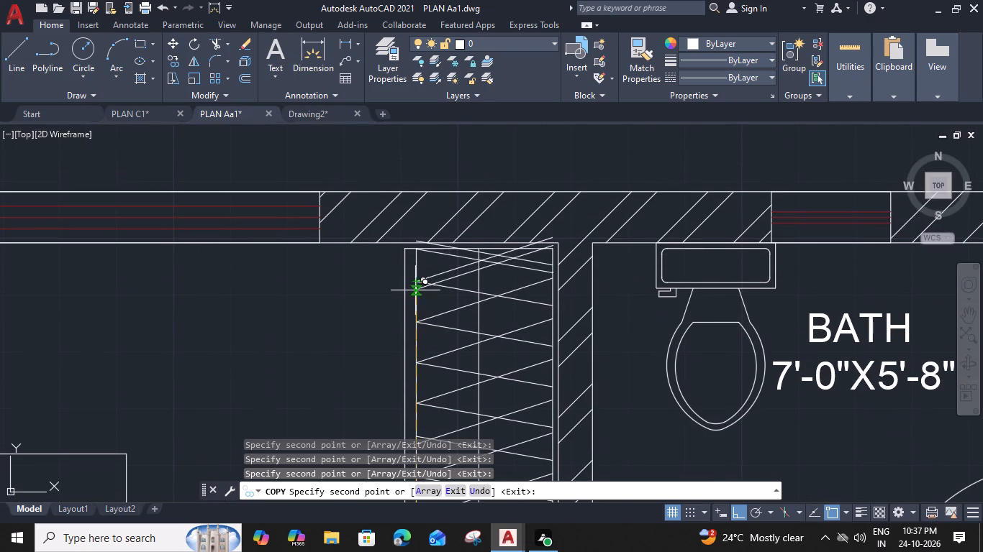
Copy the same crossed pair into the east bedroom's wardrobe, stacking copies from its south closing line up to its north edge.
scroll(505, 318, "down", 1)
middle_click_drag(490, 400, 349, 223)
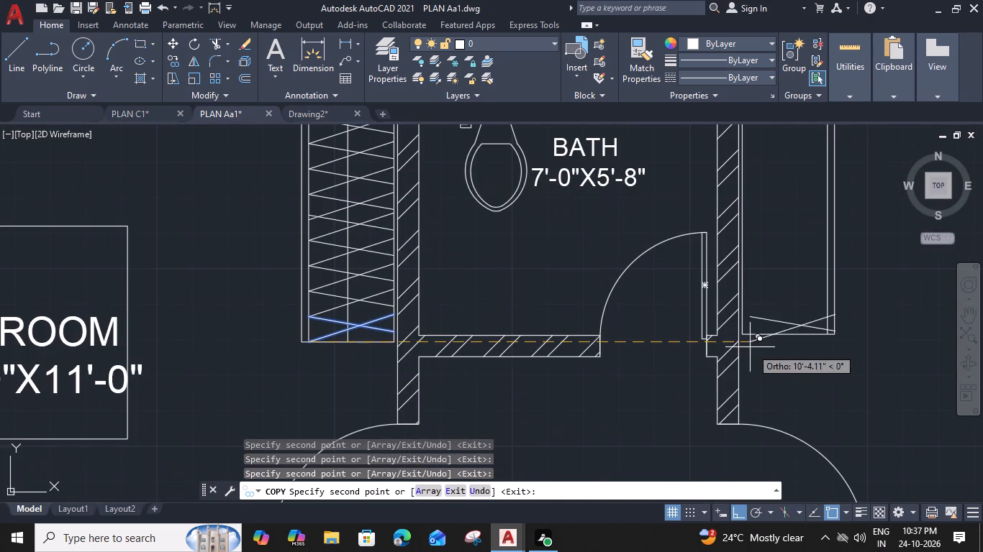
scroll(748, 333, "up", 2)
left_click(735, 336)
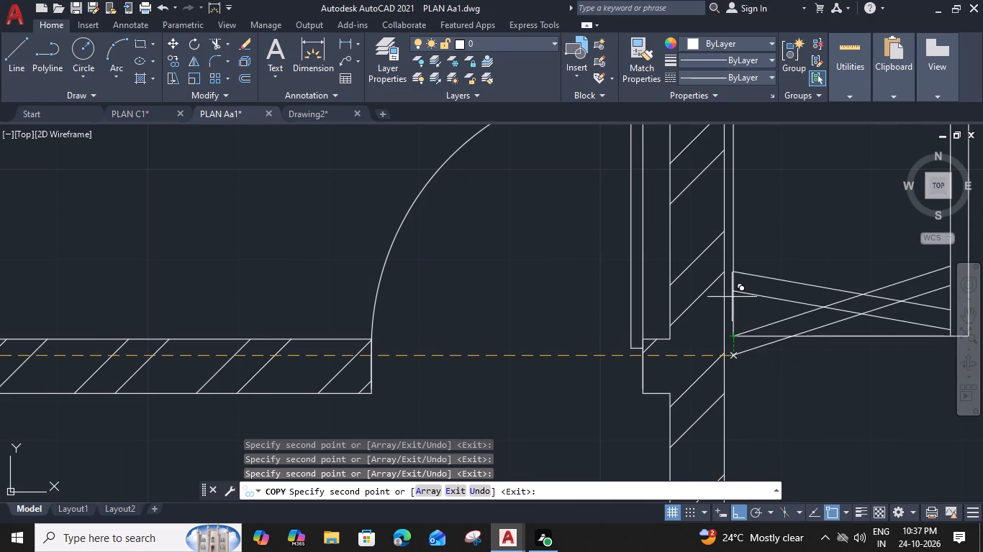
middle_click_drag(737, 274, 724, 314)
left_click(724, 314)
middle_click_drag(726, 288, 720, 317)
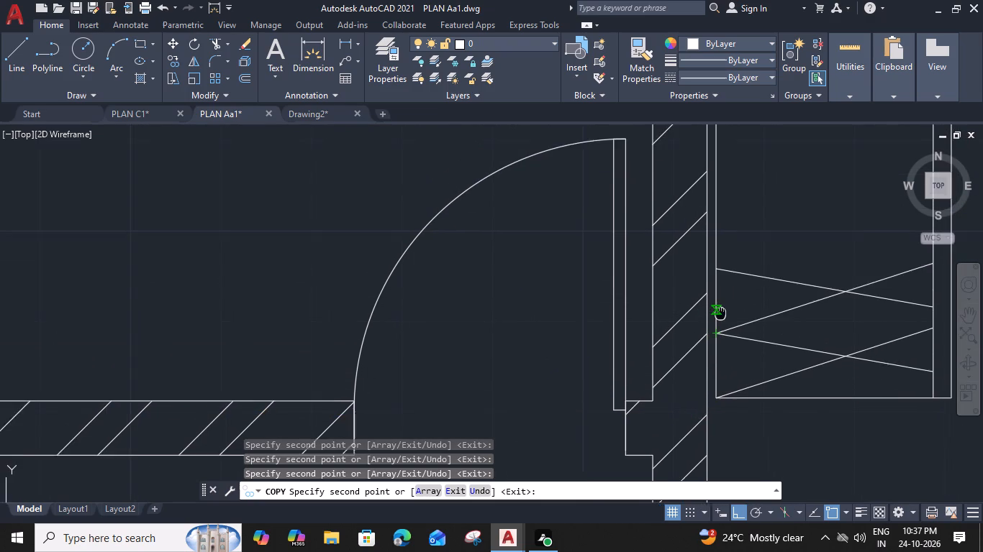
middle_click_drag(720, 317, 710, 354)
left_click(706, 317)
middle_click_drag(706, 316, 691, 383)
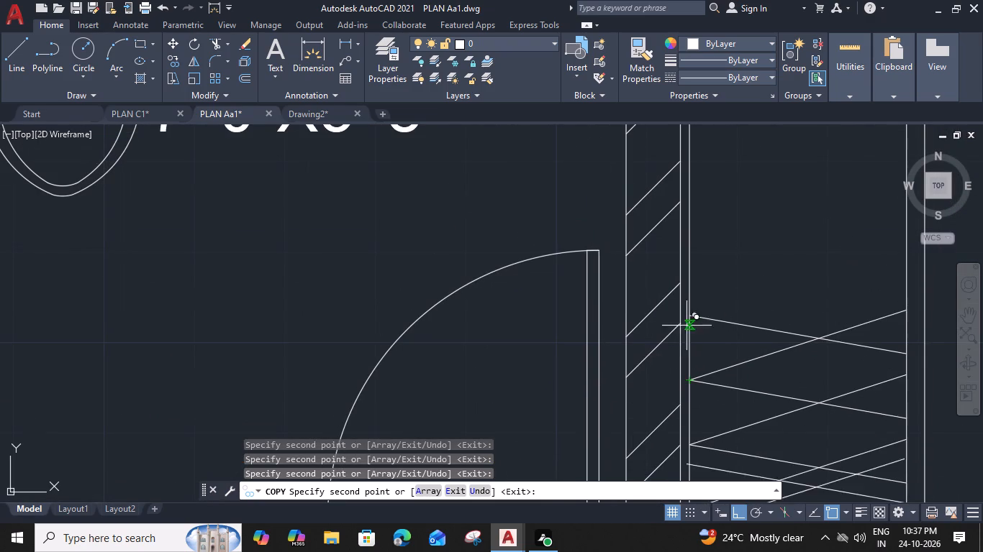
left_click(689, 315)
middle_click_drag(689, 317, 677, 375)
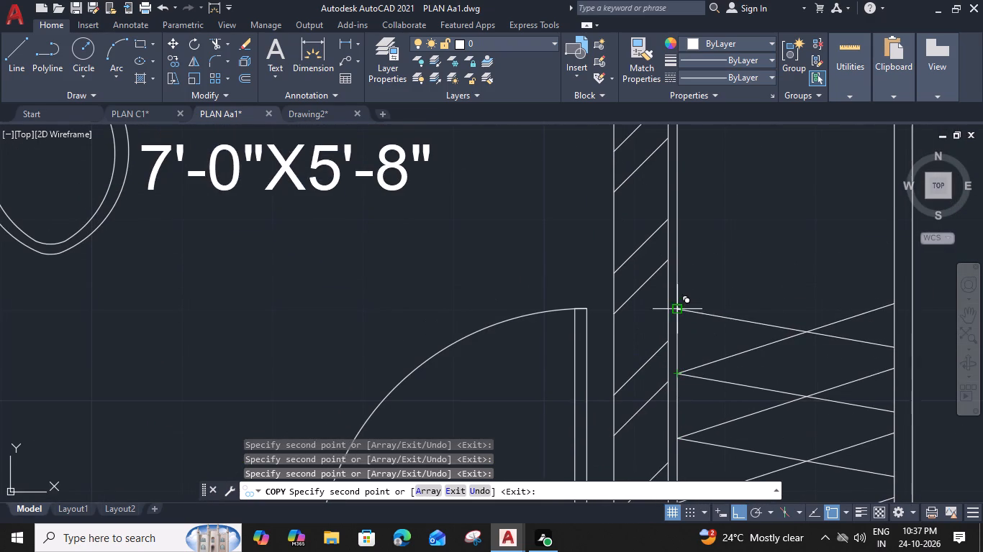
left_click(679, 312)
middle_click_drag(679, 315, 660, 395)
left_click(663, 323)
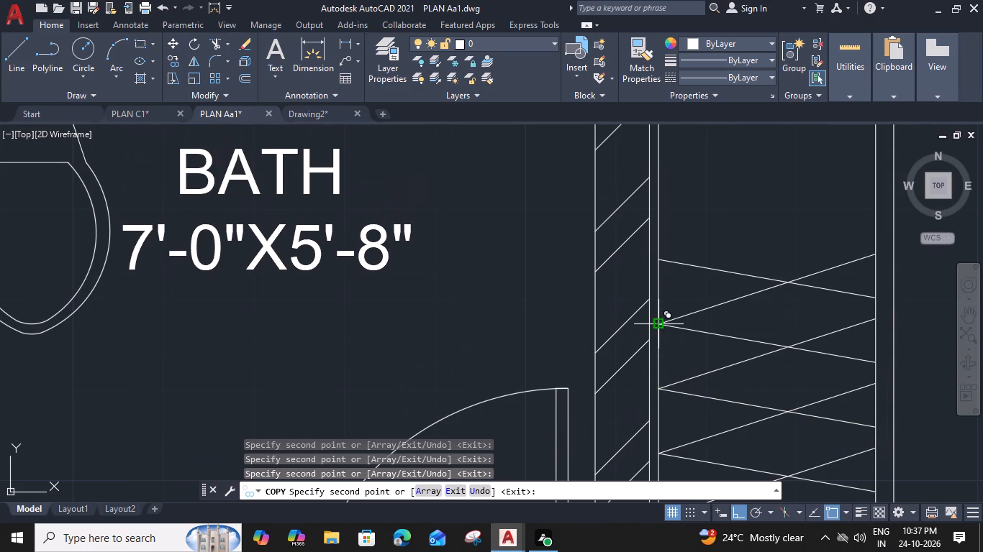
middle_click_drag(663, 322, 651, 402)
left_click(646, 341)
middle_click_drag(646, 343, 638, 415)
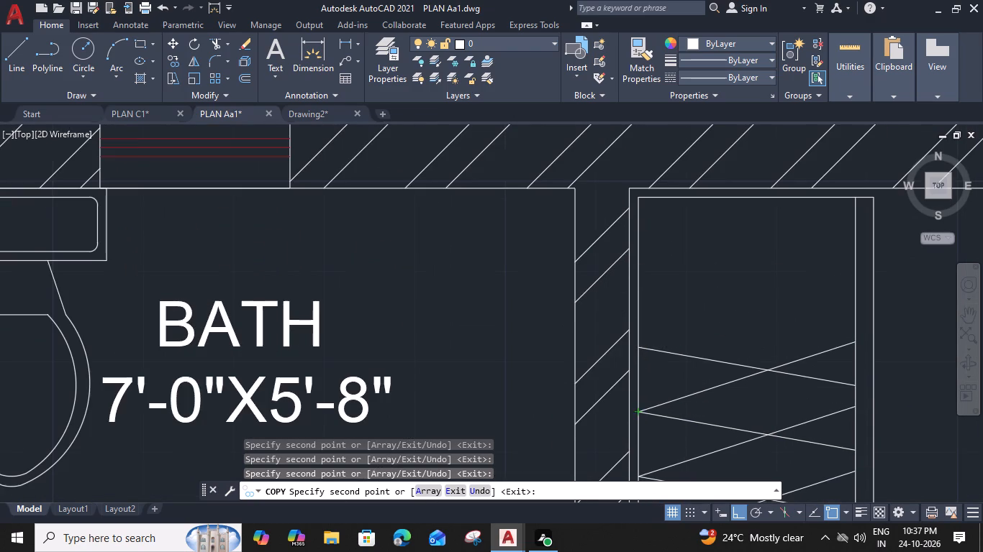
left_click(640, 350)
middle_click_drag(641, 350, 630, 409)
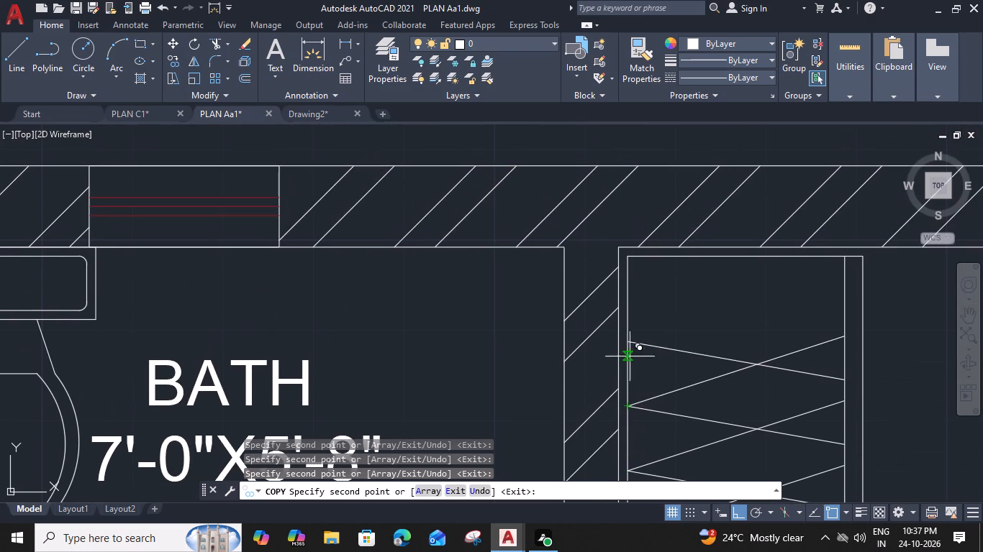
left_click(628, 344)
middle_click_drag(629, 344, 623, 390)
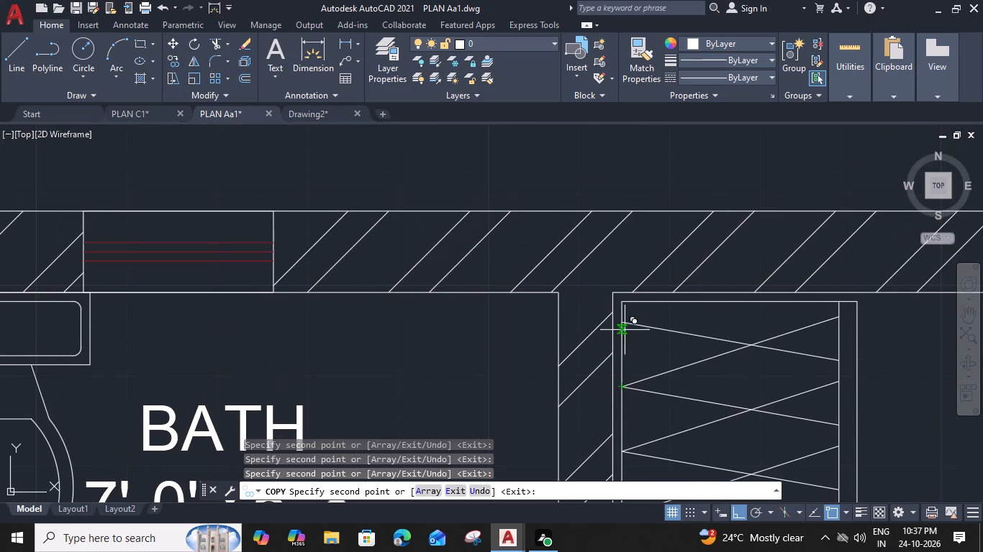
left_click(625, 323)
key("Escape")
key("Escape")
Trim the slanted line crossing the north edge of the east bedroom's wardrobe and erase the leftover pieces in the wall.
type("tr")
key("space")
scroll(707, 282, "up", 2)
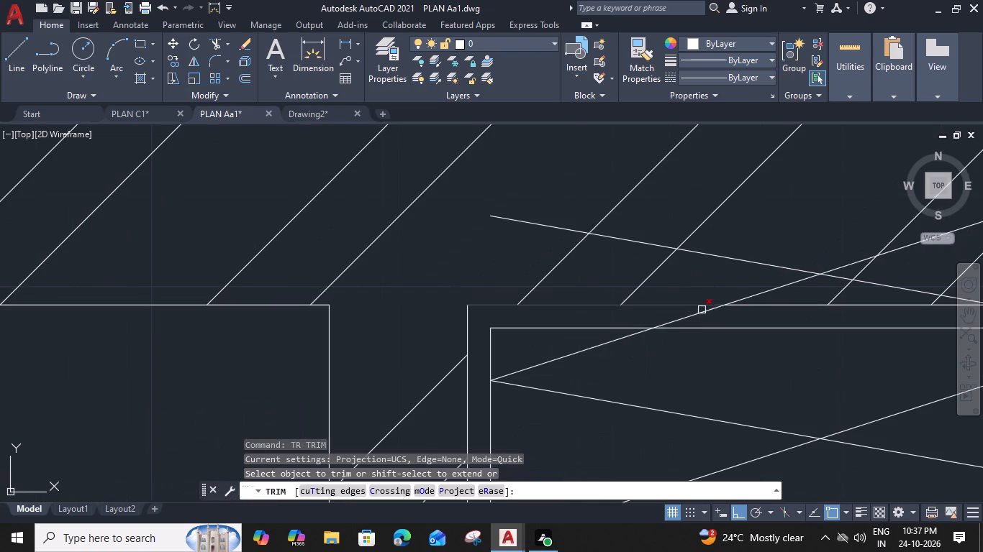
left_click(698, 320)
left_click(684, 314)
key("Escape")
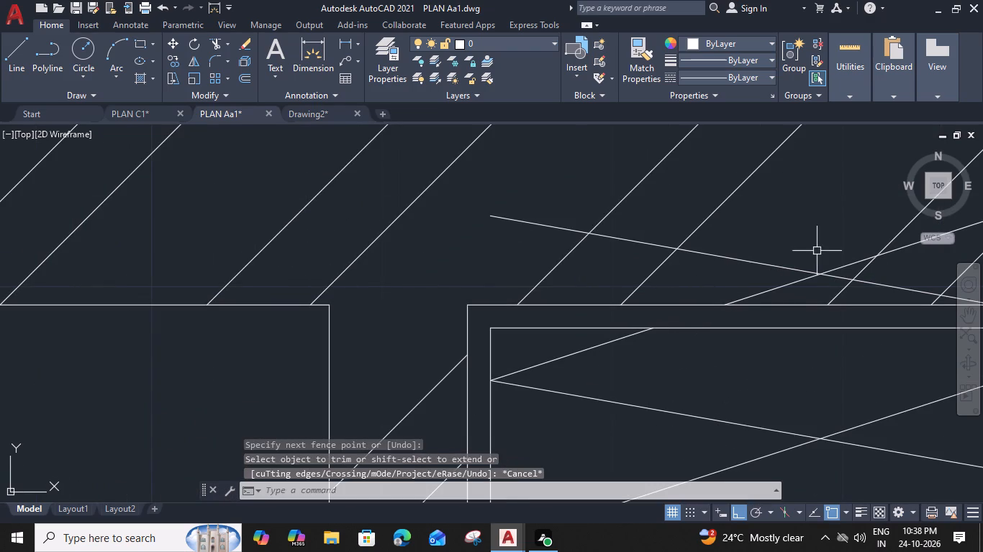
left_click(817, 251)
left_click(802, 290)
key("Delete")
Draw a vertical line down the middle of the east bedroom's wardrobe, from its north edge to its south closing line.
scroll(797, 290, "down", 3)
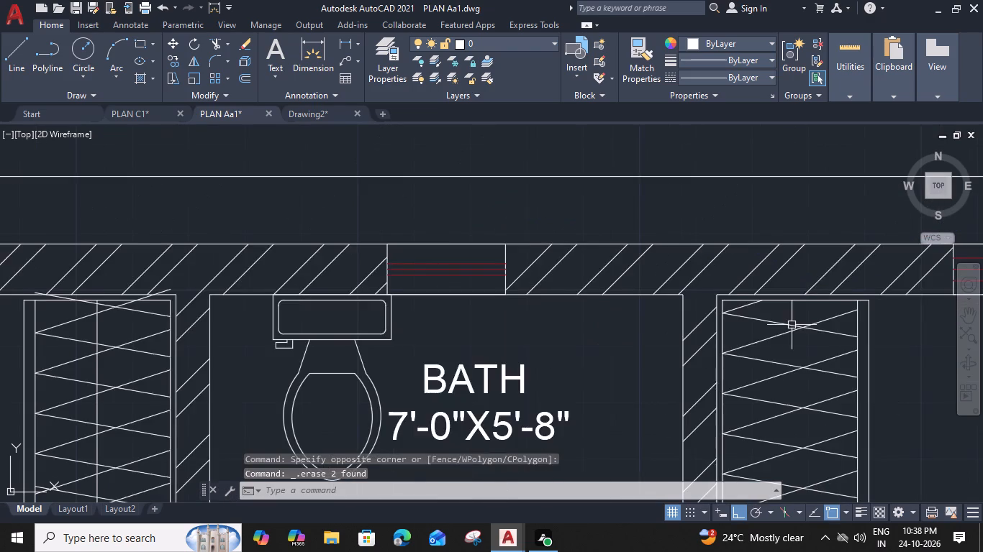
middle_click_drag(792, 351, 745, 291)
type("l")
key("space")
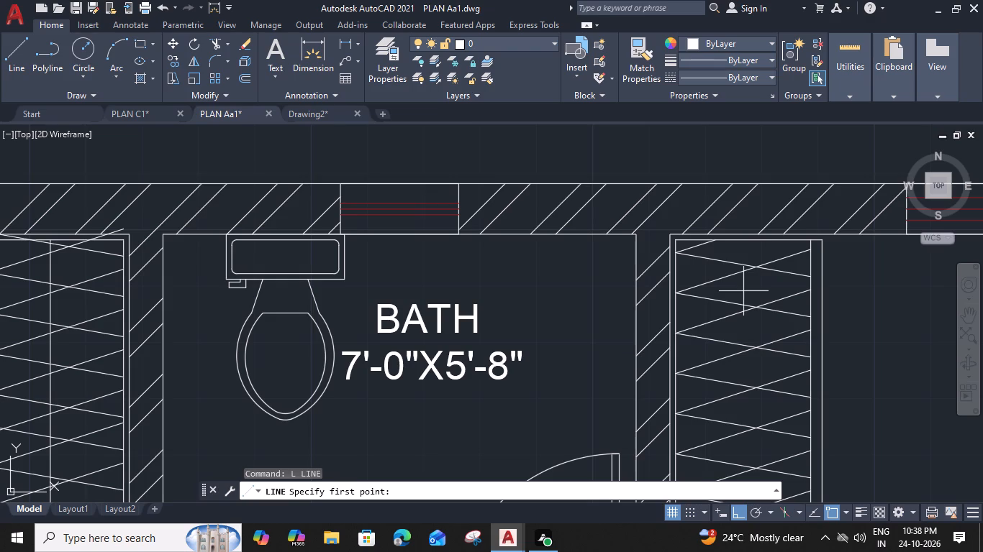
left_click(753, 242)
middle_click_drag(751, 397, 725, 267)
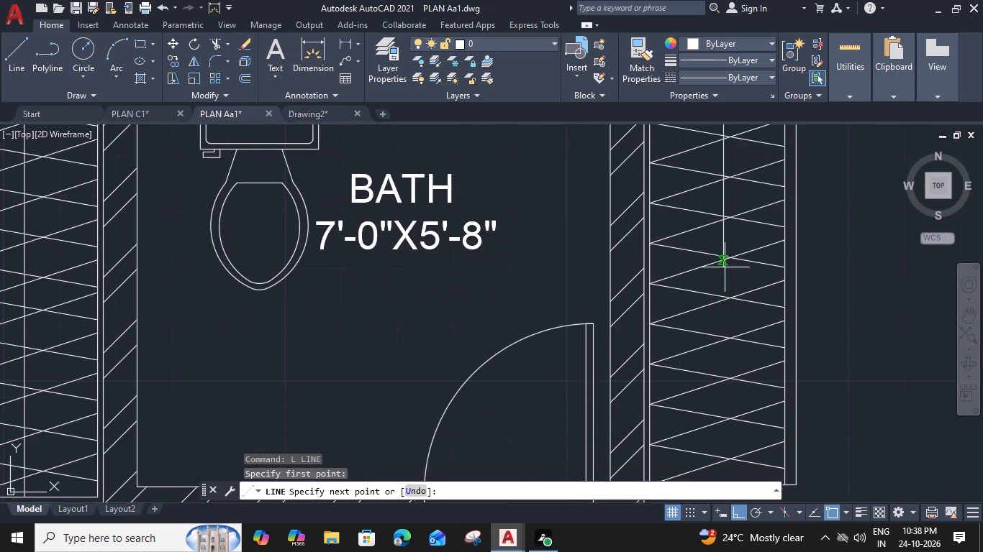
middle_click_drag(723, 396, 716, 293)
left_click(717, 382)
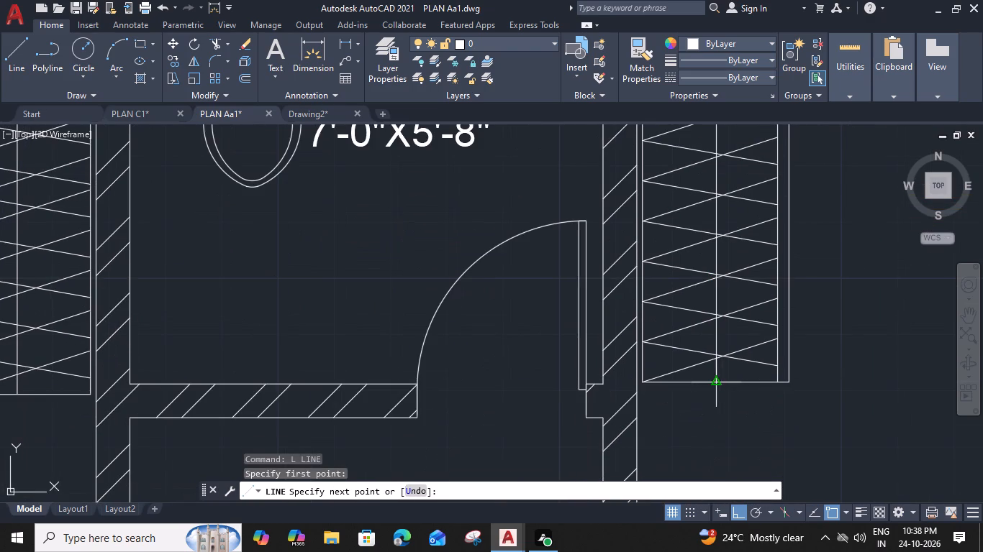
key("space")
Trim the two slanted lines between the north edge of the west bedroom's wardrobe and the wall face.
scroll(715, 383, "down", 1)
middle_click_drag(530, 370, 623, 374)
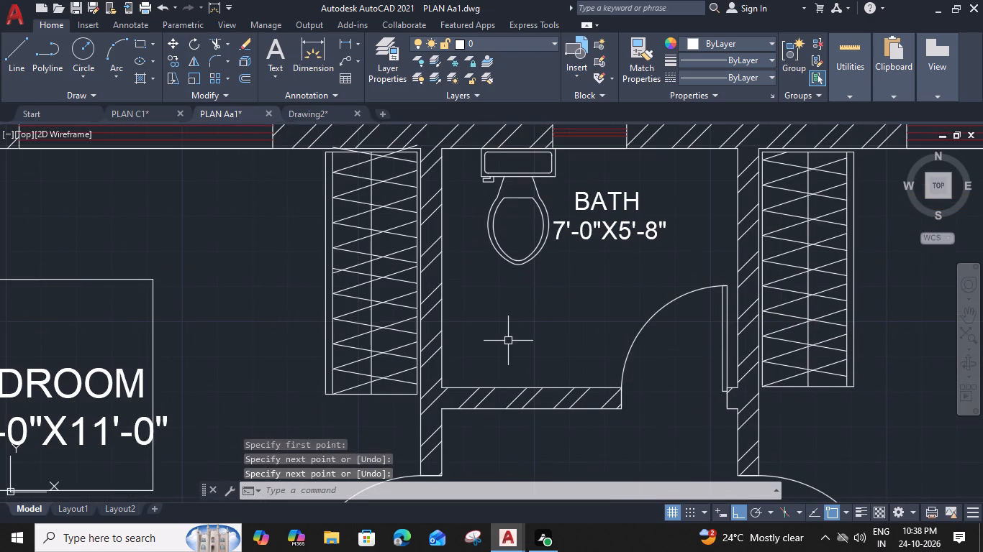
type("tr")
key("space")
middle_click_drag(433, 227, 499, 333)
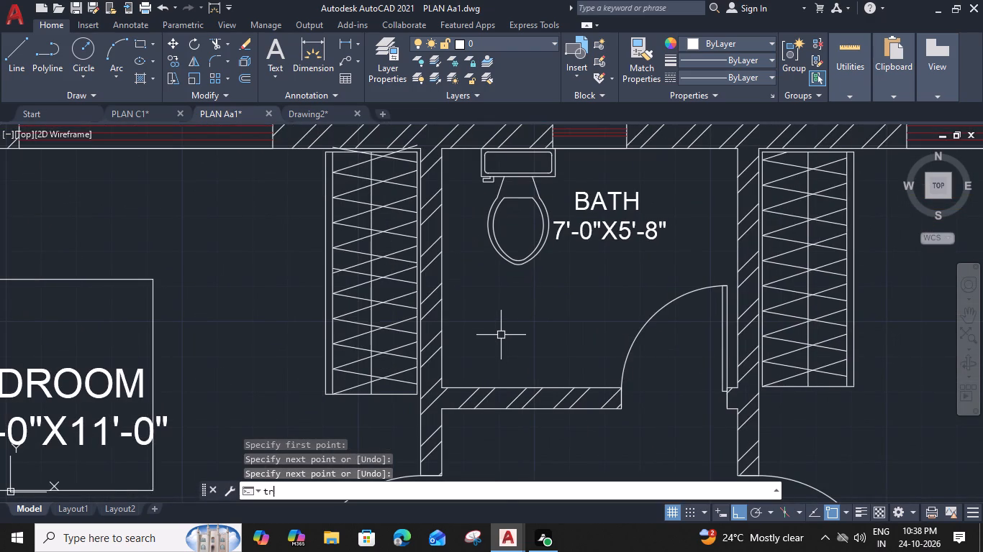
middle_click_drag(499, 333, 499, 326)
scroll(463, 241, "up", 6)
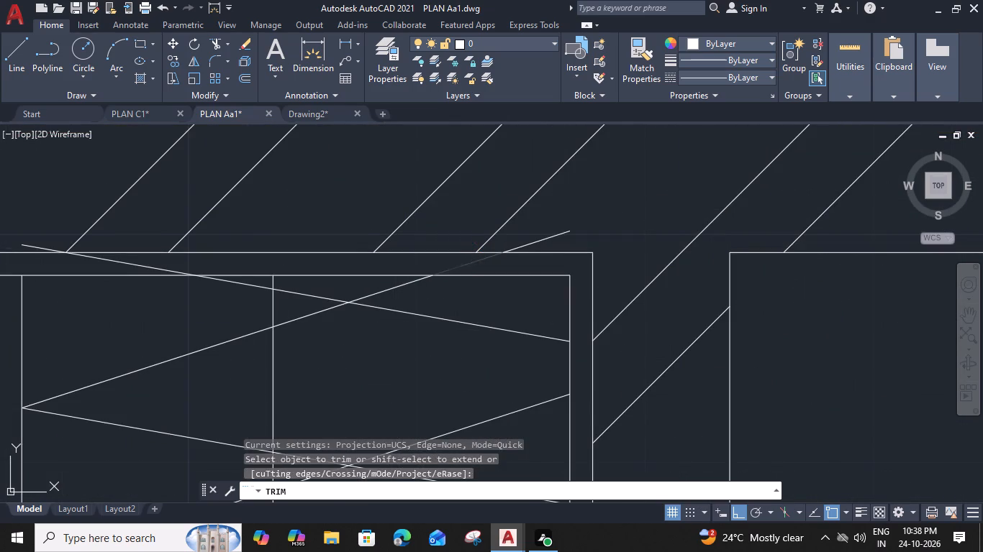
left_click(473, 262)
middle_click_drag(473, 262, 659, 272)
left_click(334, 276)
key("Escape")
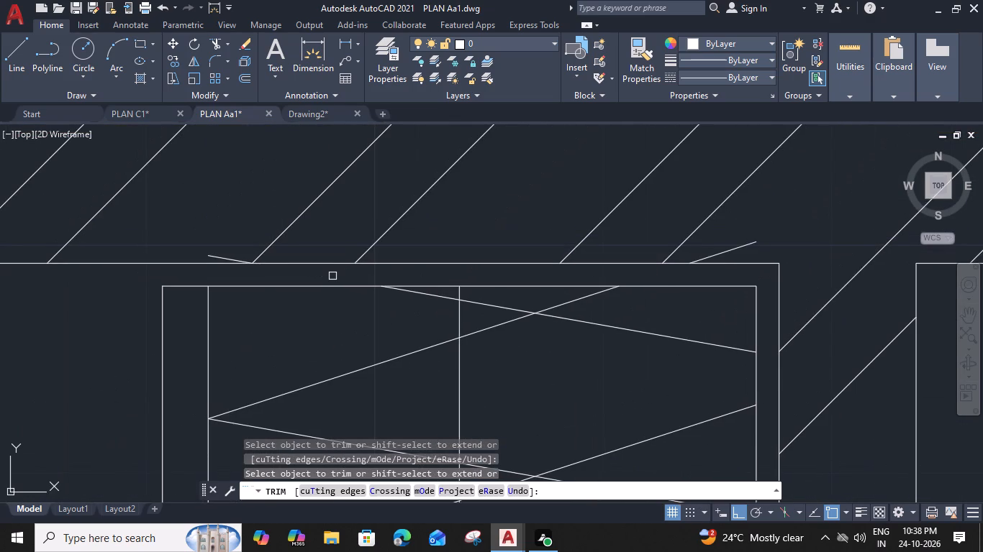
Erase the two leftover slanted line pieces in the wall north of the west bedroom's wardrobe.
left_click(225, 257)
key("Delete")
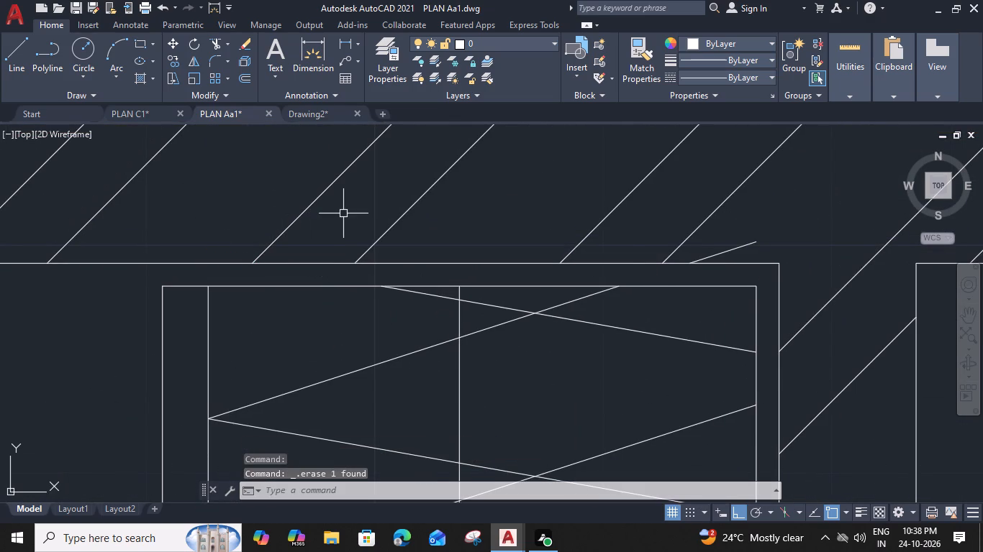
left_click(724, 250)
key("Delete")
Draw a rectangle on the kitchen's south counter, between the counter edge and the window wall.
scroll(597, 286, "down", 4)
middle_click_drag(590, 375, 528, 193)
scroll(527, 300, "down", 2)
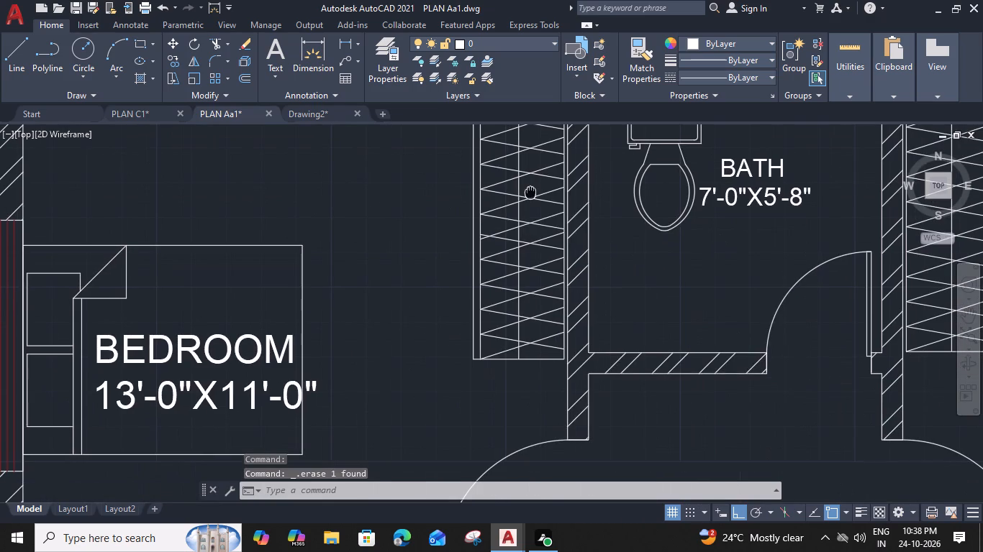
middle_click_drag(515, 357, 584, 168)
middle_click_drag(536, 344, 535, 161)
middle_click_drag(523, 326, 523, 328)
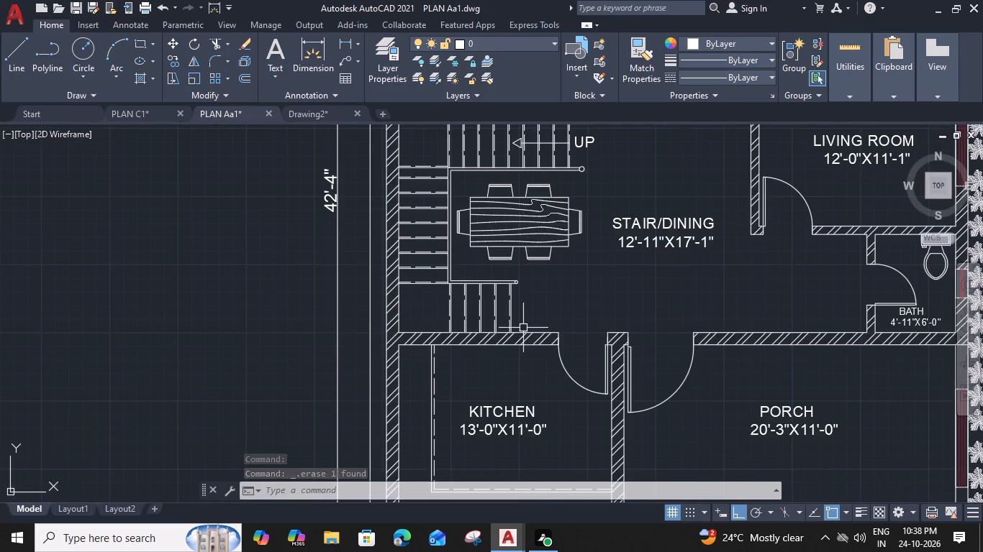
middle_click_drag(523, 328, 542, 215)
scroll(482, 392, "up", 3)
middle_click_drag(488, 392, 471, 316)
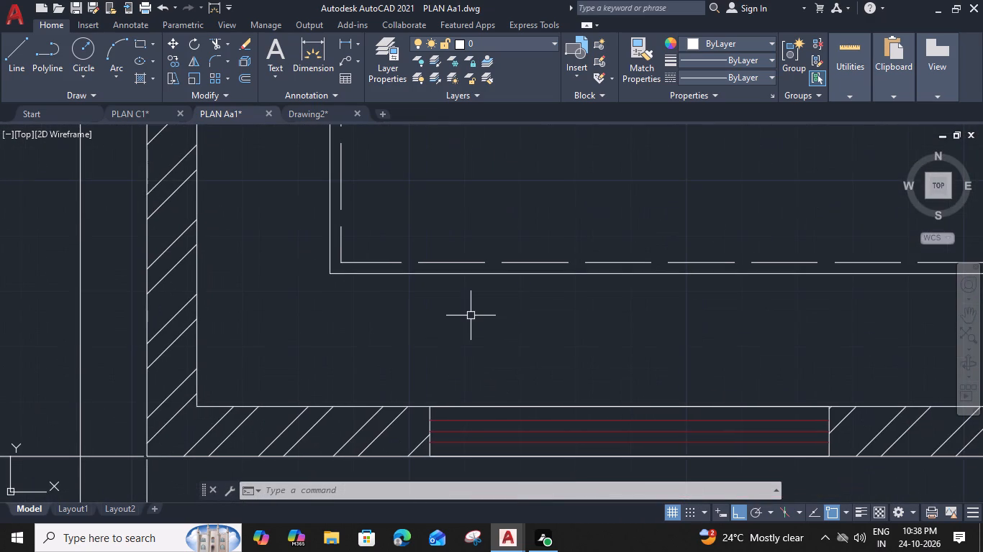
type("rec")
key("space")
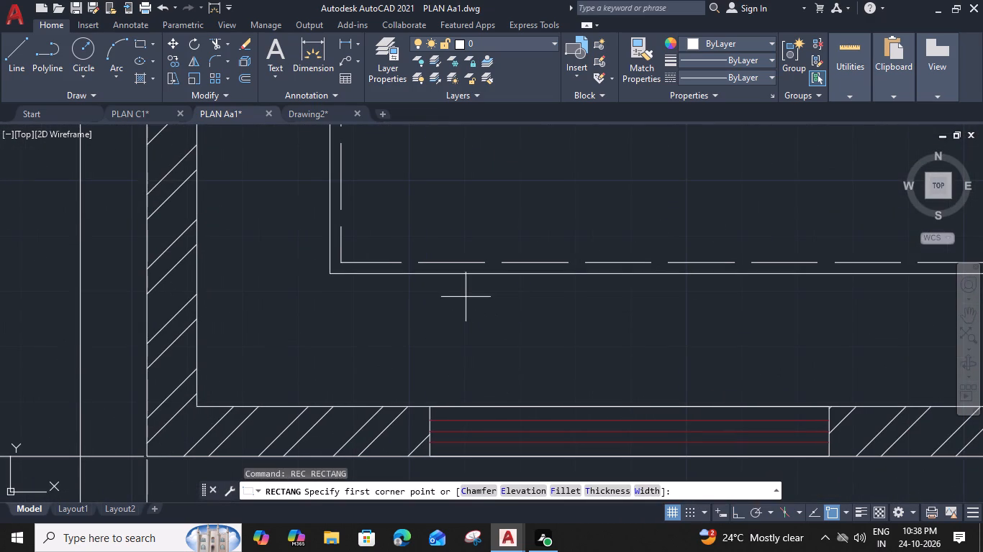
left_click(464, 287)
middle_click_drag(622, 381, 621, 379)
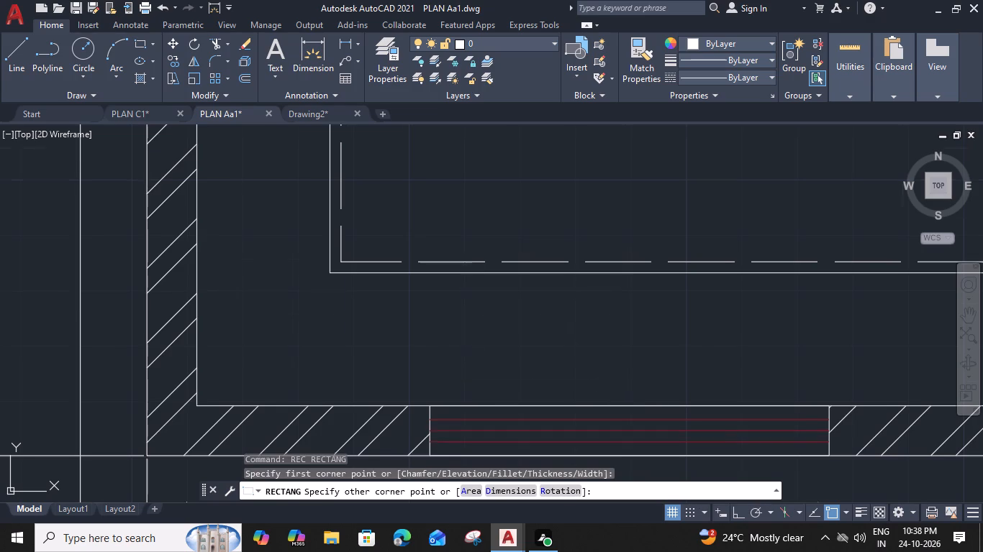
middle_click_drag(621, 379, 527, 340)
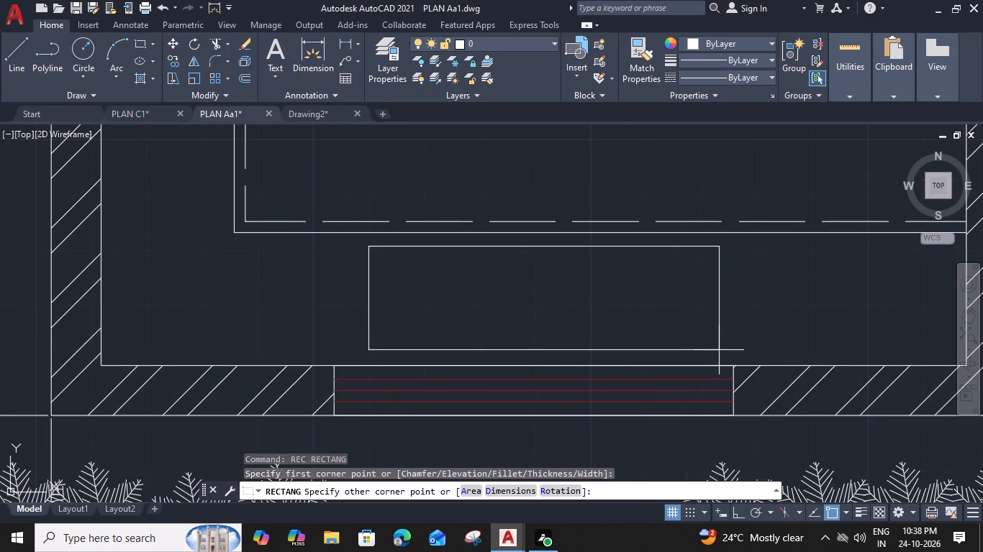
left_click(719, 350)
middle_click_drag(592, 323, 527, 318)
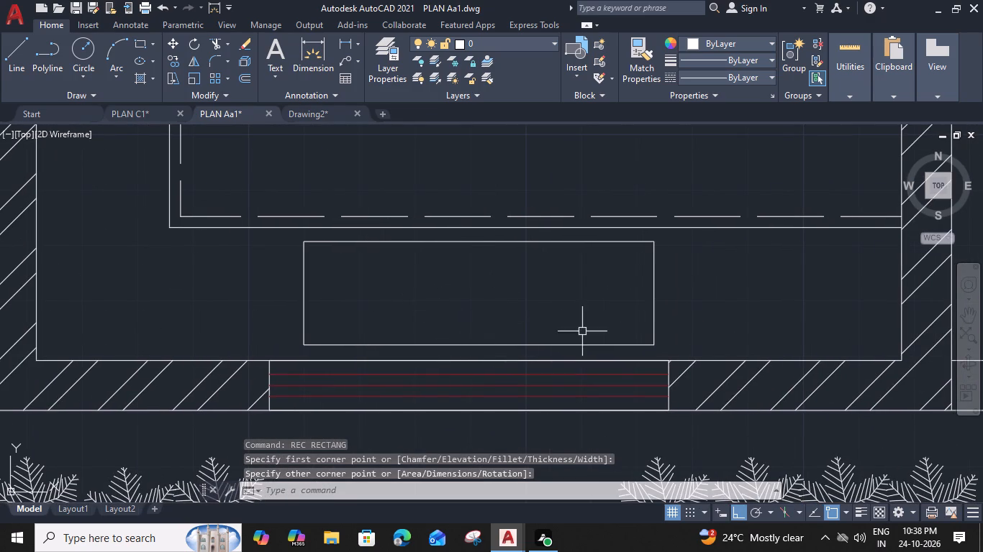
Shorten the kitchen counter rectangle by stretching its east and west ends inward.
left_click(651, 300)
left_click(655, 293)
left_click(612, 297)
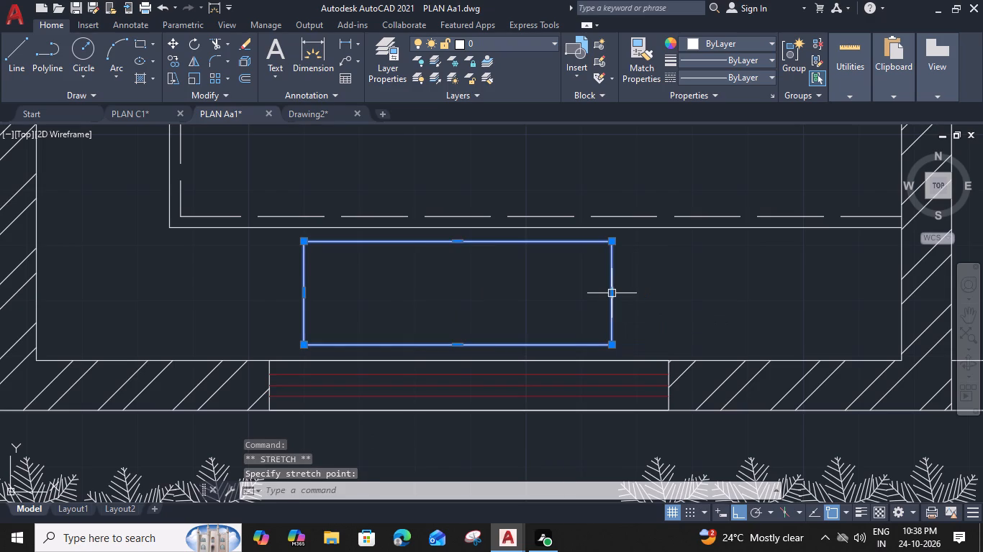
left_click(304, 290)
left_click(334, 288)
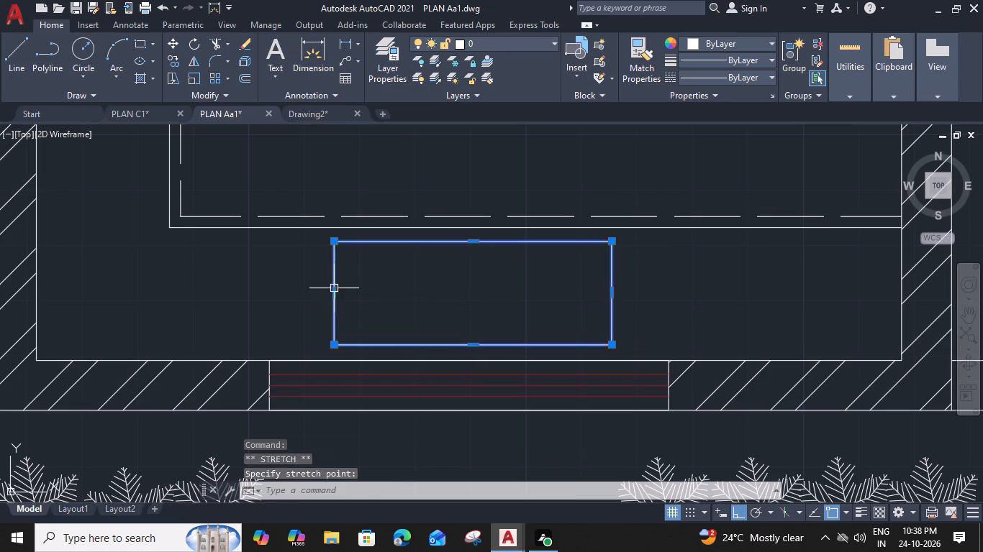
Offset the kitchen counter rectangle 2" inward.
key("o")
key("space")
type("2\"")
key("Return")
left_click(443, 290)
key("Escape")
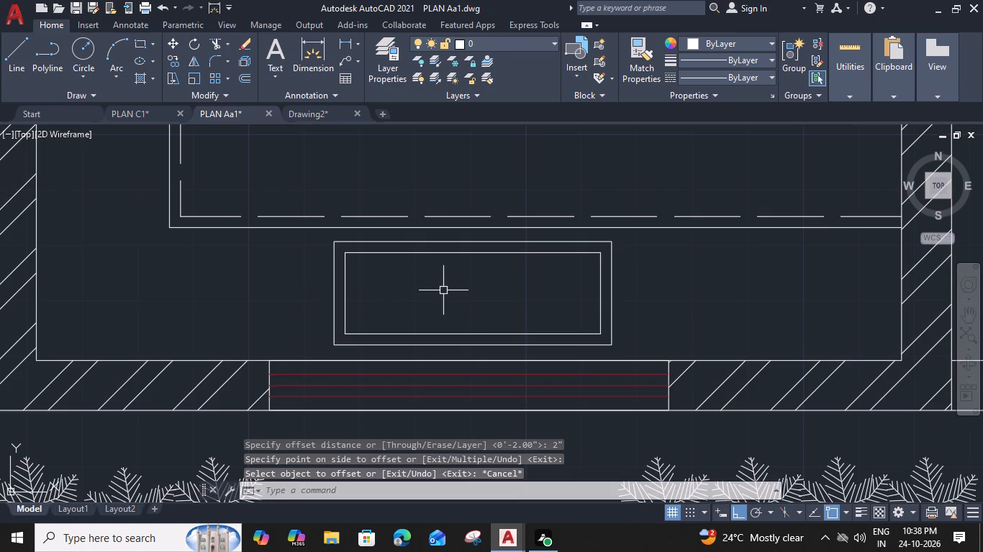
Draw diagonal lines joining the inner and outer rectangles at their northwest and southwest corners.
type("l")
key("space")
left_click(343, 254)
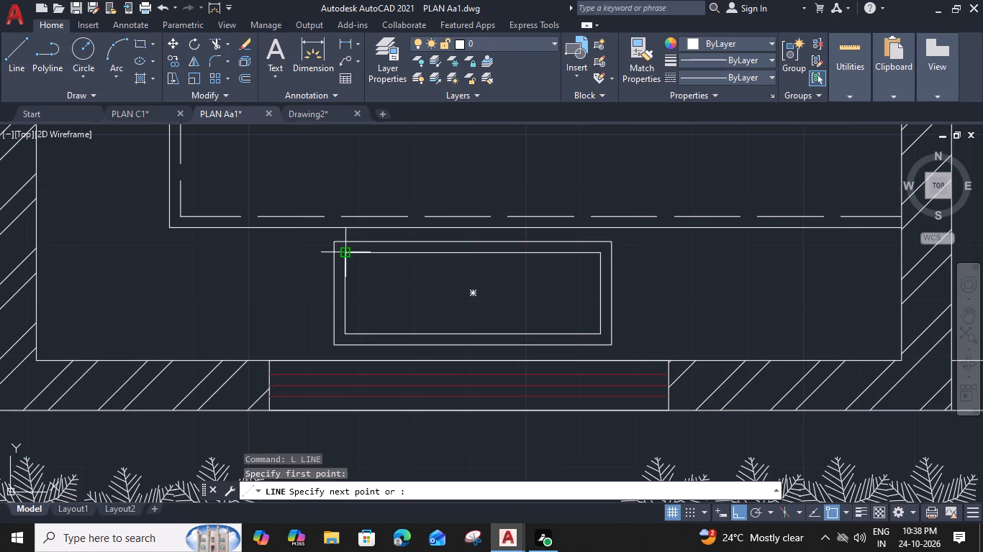
left_click(332, 243)
key("space")
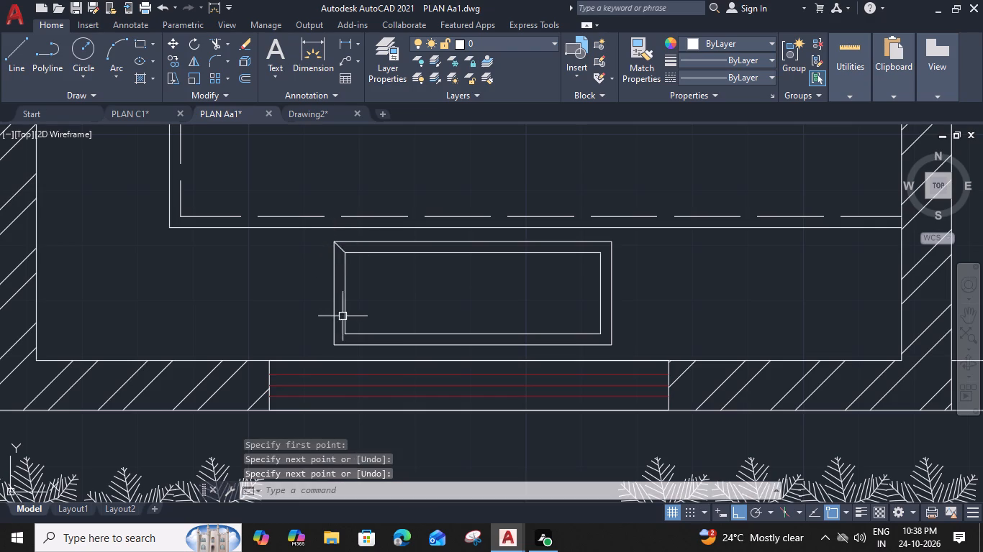
key("space")
scroll(343, 339, "up", 2)
left_click(348, 326)
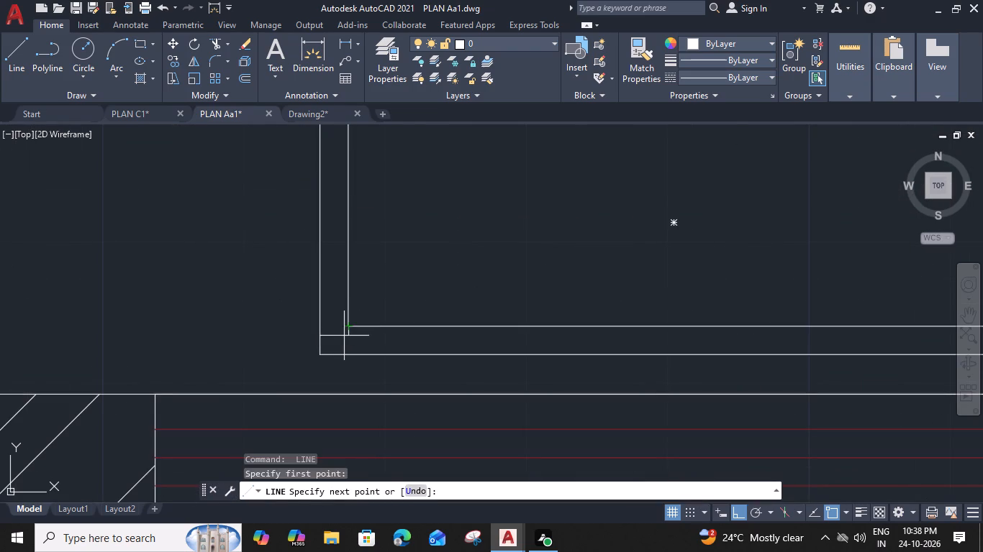
left_click(323, 353)
key("space")
Draw diagonal lines joining the inner and outer rectangles at their southeast and northeast corners.
scroll(328, 346, "down", 1)
scroll(504, 313, "down", 1)
middle_click_drag(468, 308, 375, 309)
scroll(543, 331, "up", 2)
key("space")
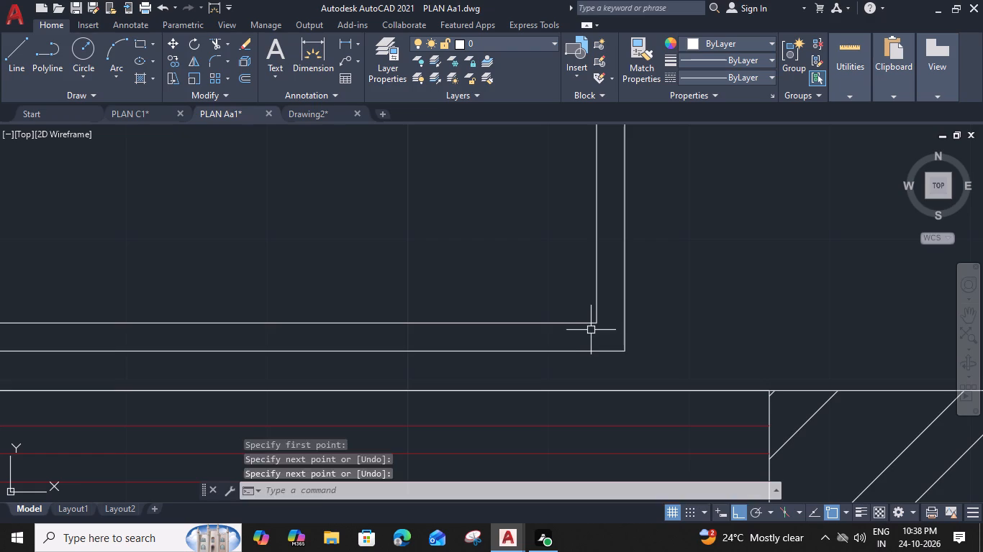
left_click(598, 324)
left_click(622, 354)
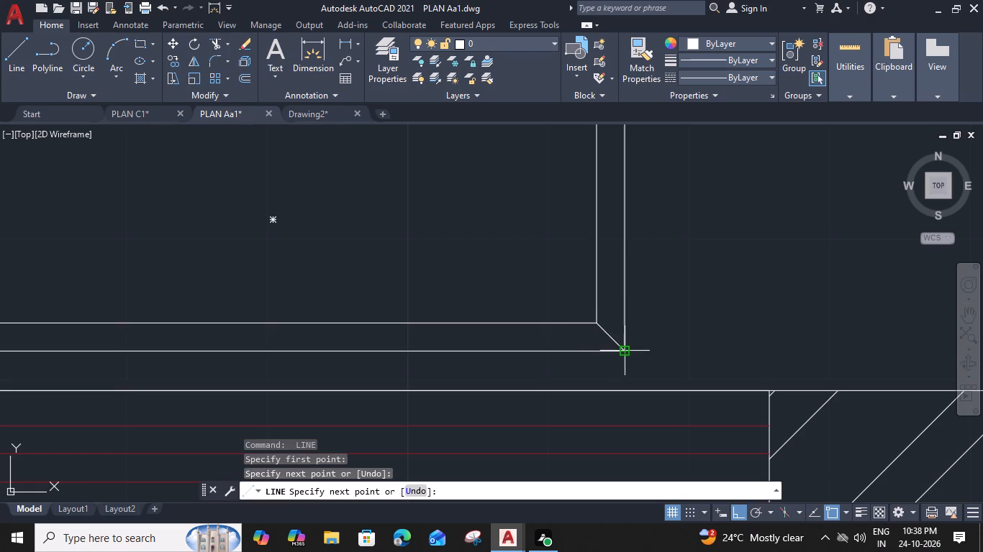
key("space")
middle_click_drag(517, 249, 481, 422)
key("space")
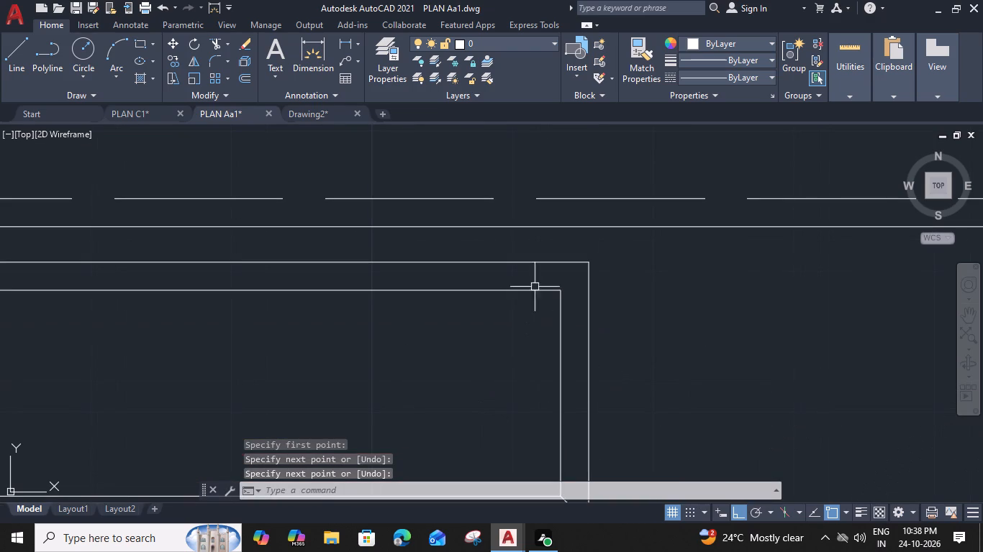
left_click(558, 292)
left_click(586, 262)
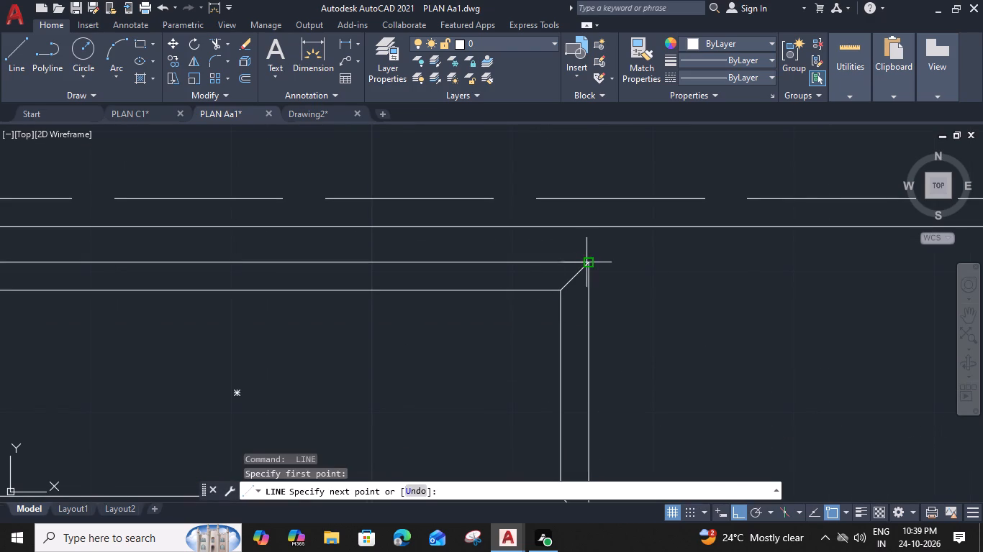
key("space")
Draw a circle in the west part of the inner rectangle on the kitchen counter.
scroll(502, 315, "down", 2)
middle_click_drag(460, 330, 667, 245)
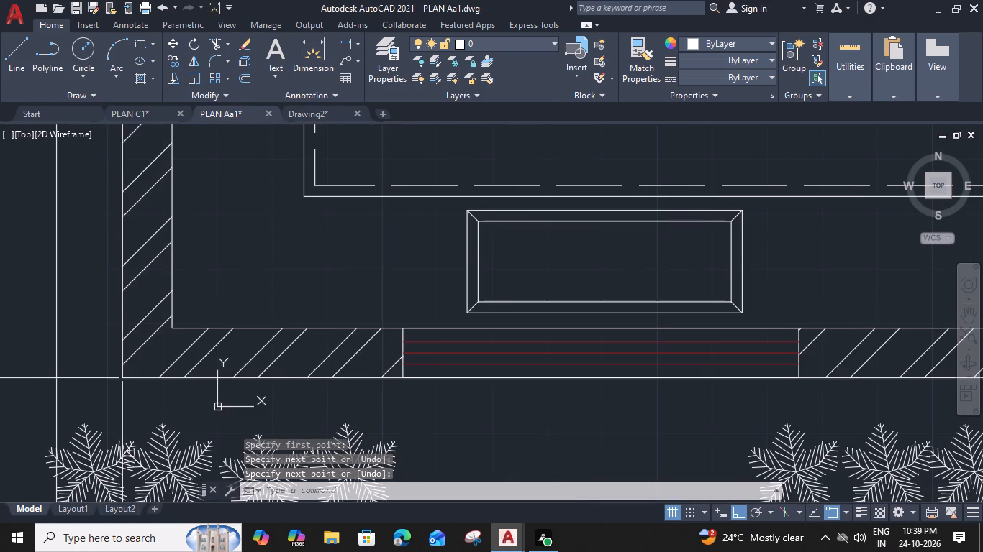
scroll(508, 260, "up", 2)
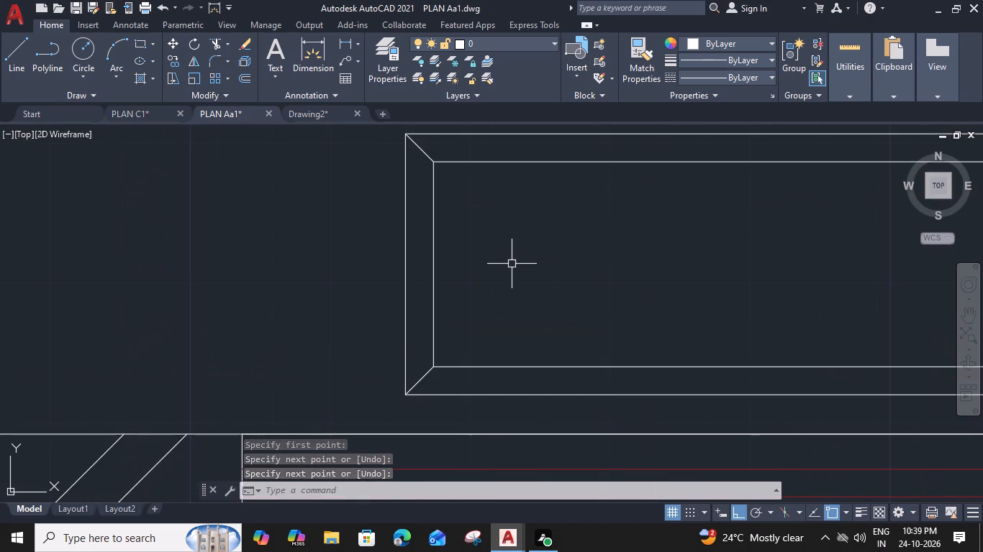
type("c")
key("space")
middle_click_drag(558, 265, 402, 269)
scroll(412, 268, "down", 1)
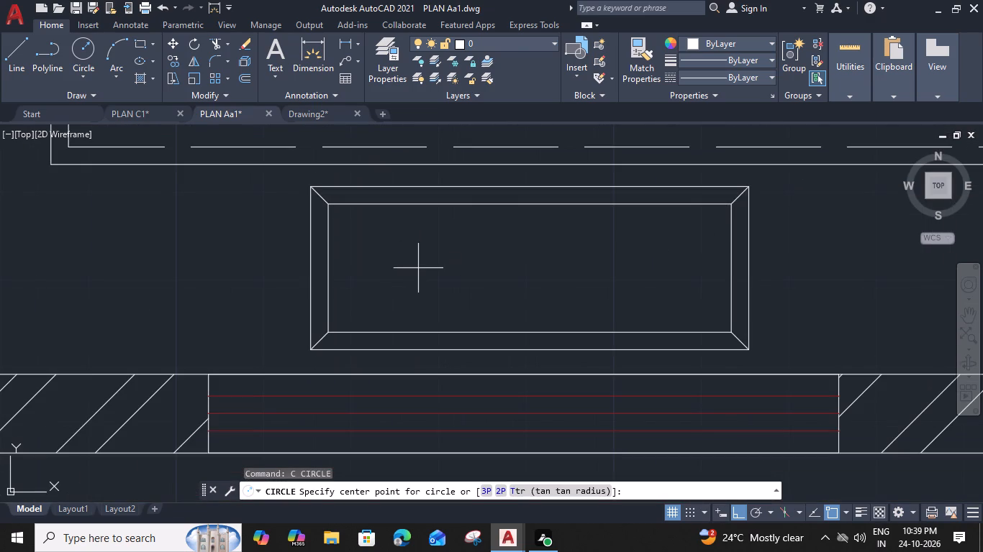
left_click(407, 257)
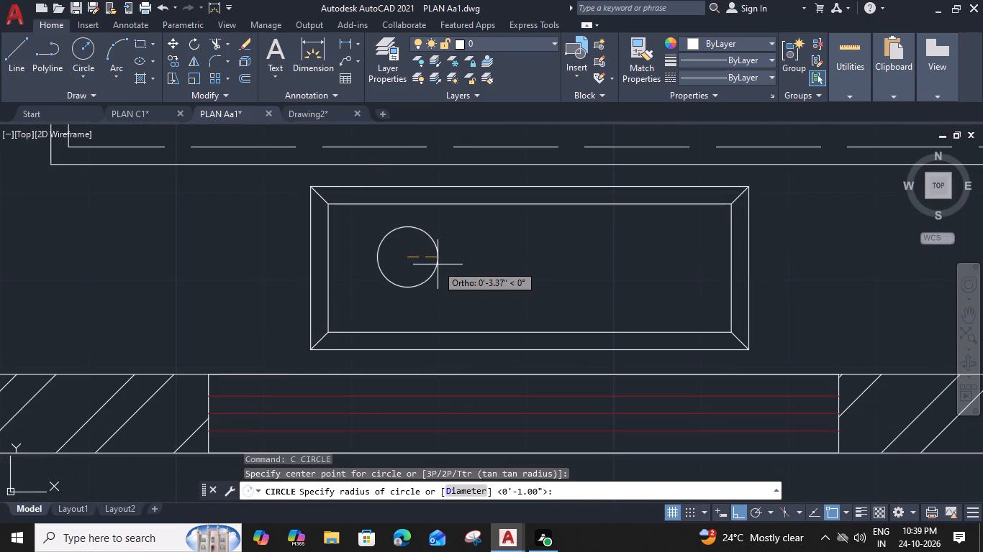
left_click(445, 254)
Move the circle slightly south so it sits midway between the inner rectangle's long edges.
left_click(411, 293)
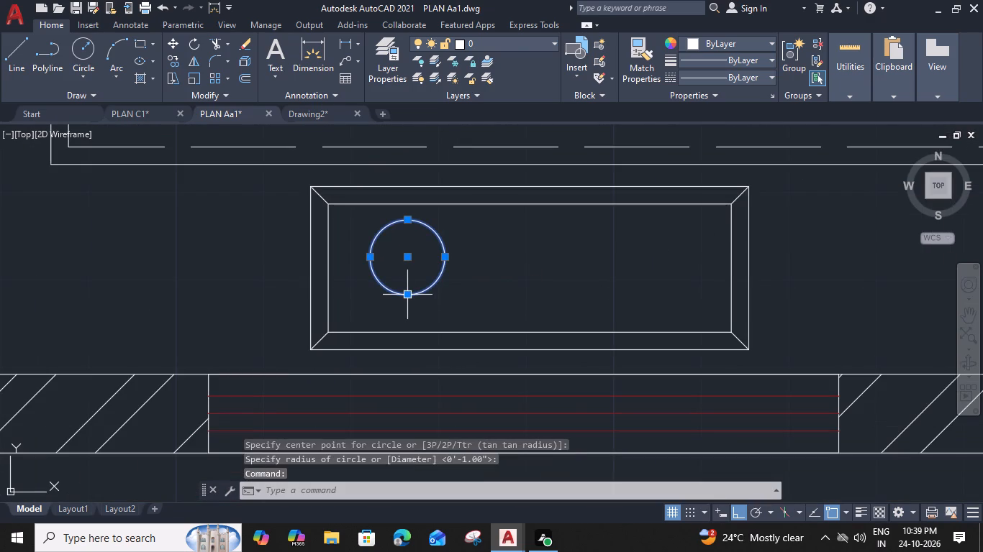
type("m")
key("space")
scroll(409, 300, "up", 1)
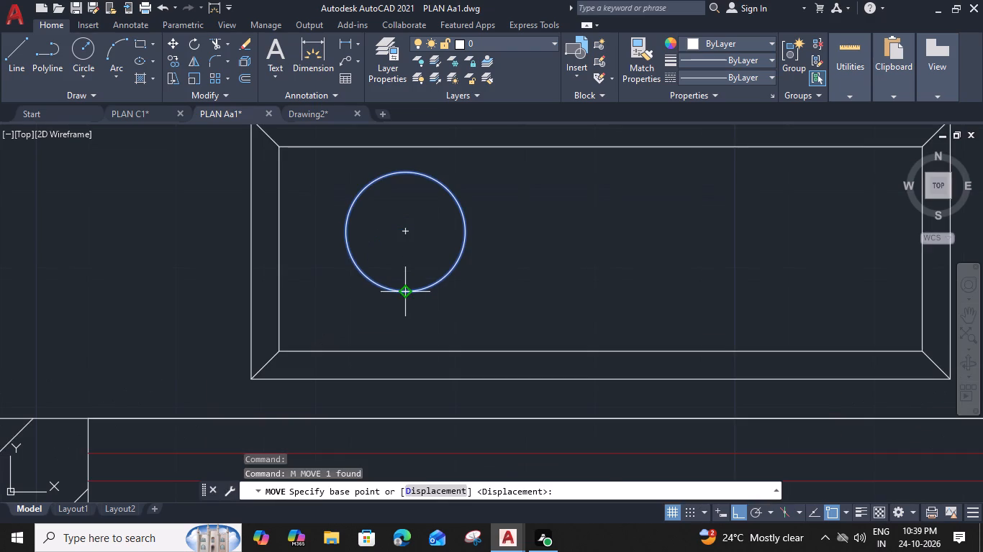
left_click(404, 287)
left_click(403, 309)
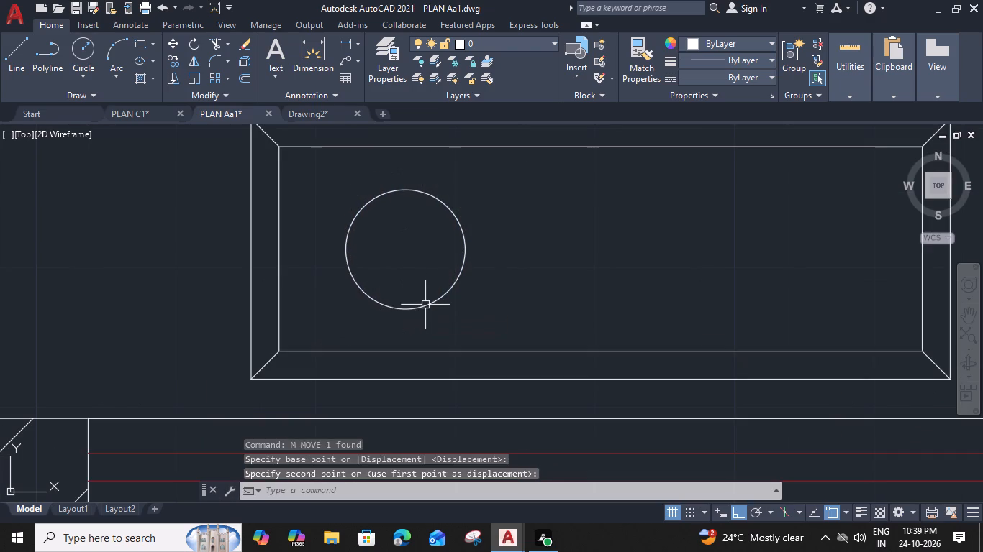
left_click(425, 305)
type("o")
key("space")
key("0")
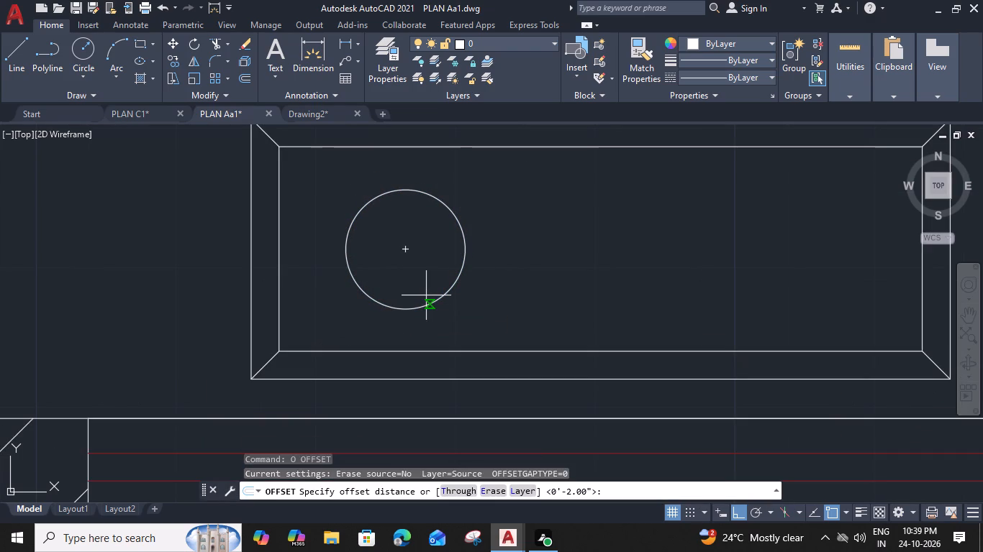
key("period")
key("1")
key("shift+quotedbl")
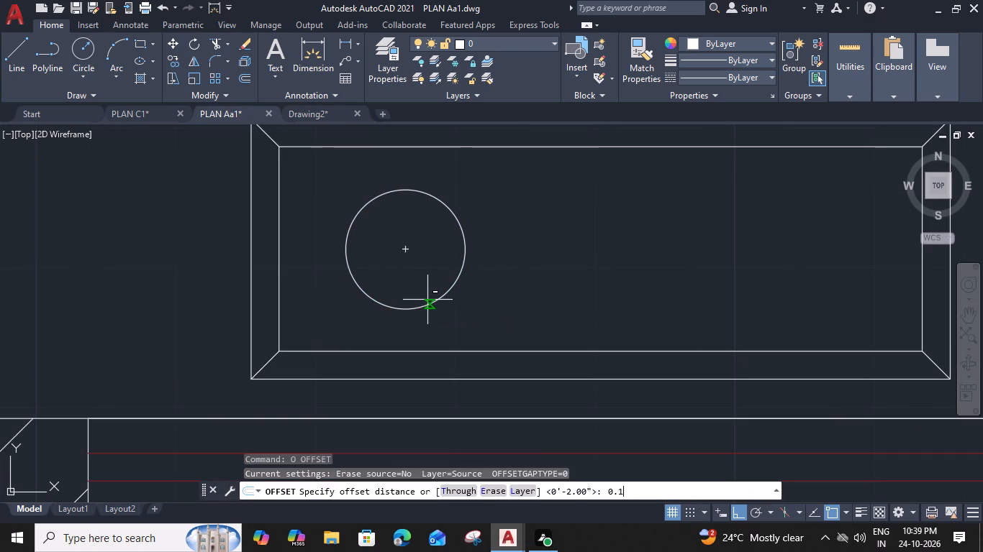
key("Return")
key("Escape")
Offset the circle at 1" spacing to make two concentric rings outside it and two inside it.
left_click(431, 302)
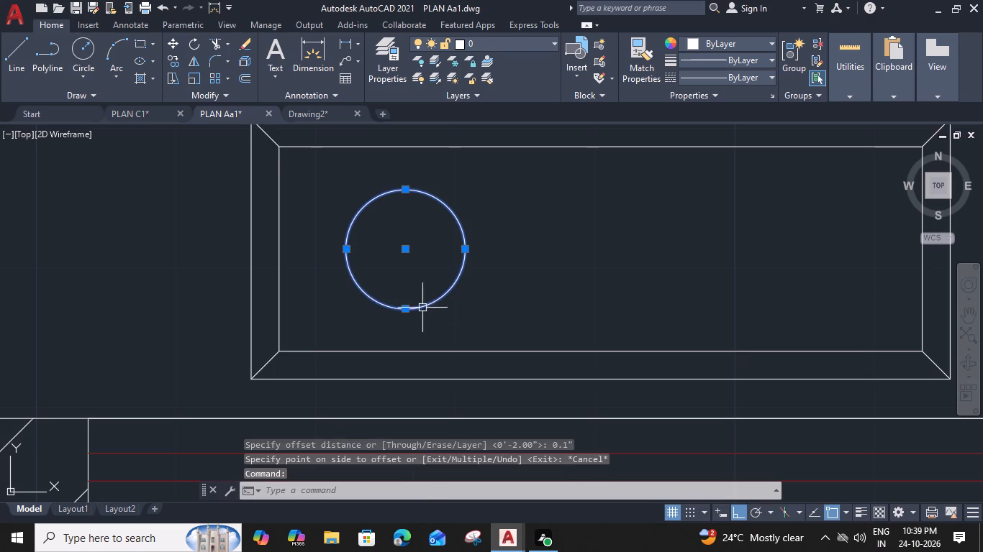
type("o 1")
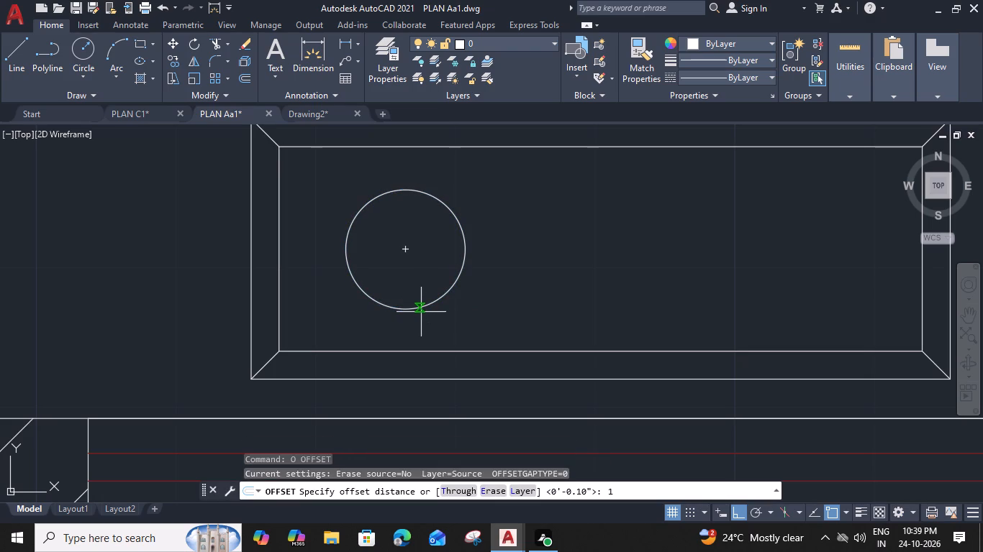
key("shift+quotedbl")
key("Return")
left_click(445, 318)
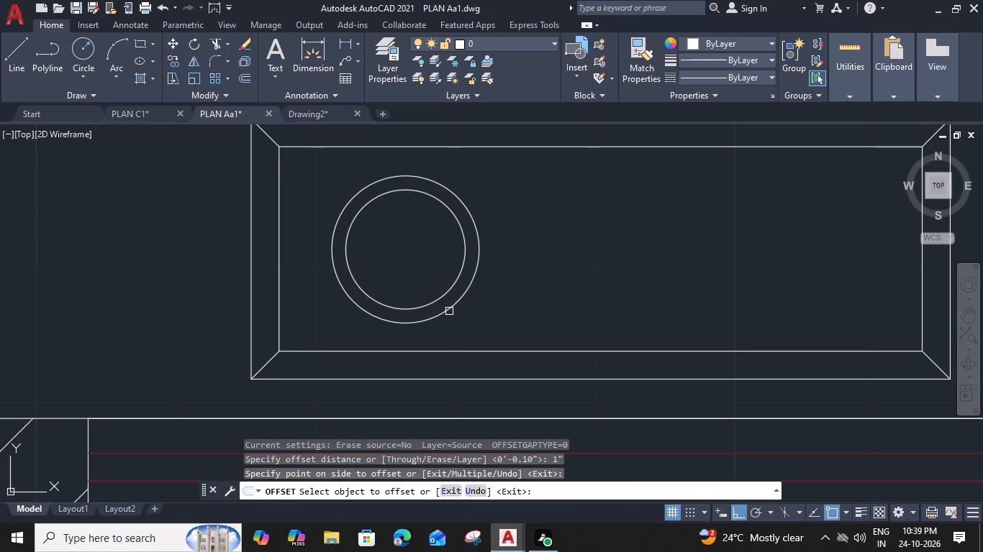
left_click(438, 299)
left_click(418, 284)
left_click(422, 289)
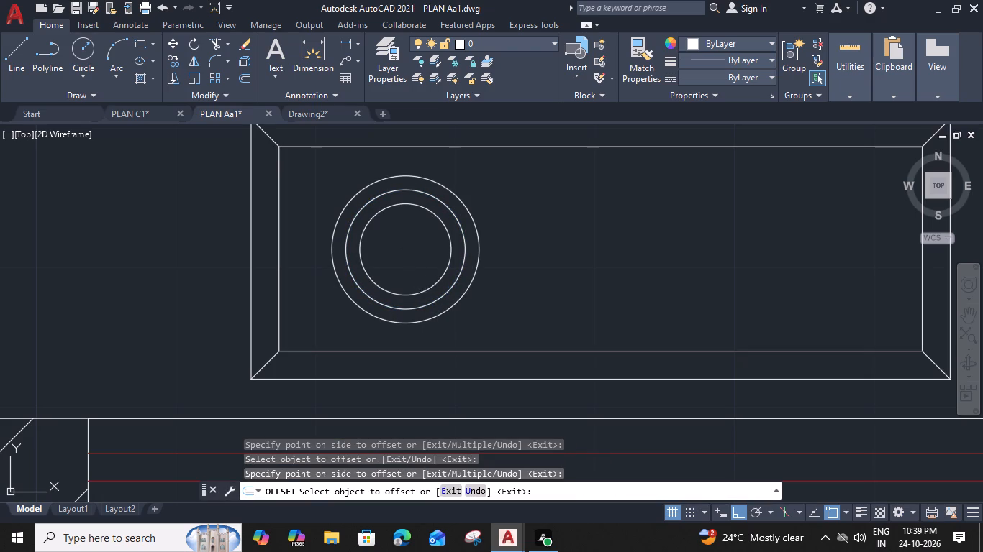
left_click(415, 282)
left_click(437, 317)
left_click(441, 338)
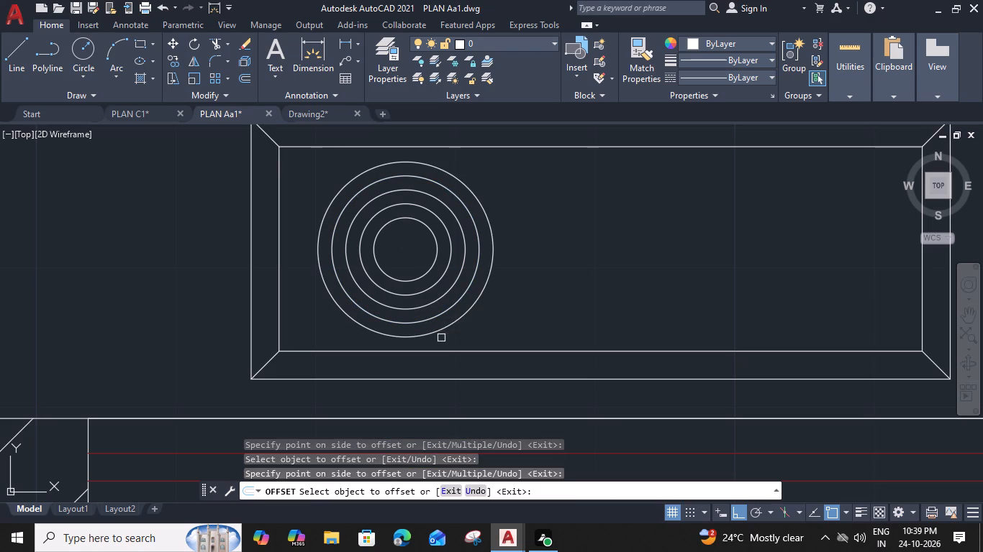
key("Escape")
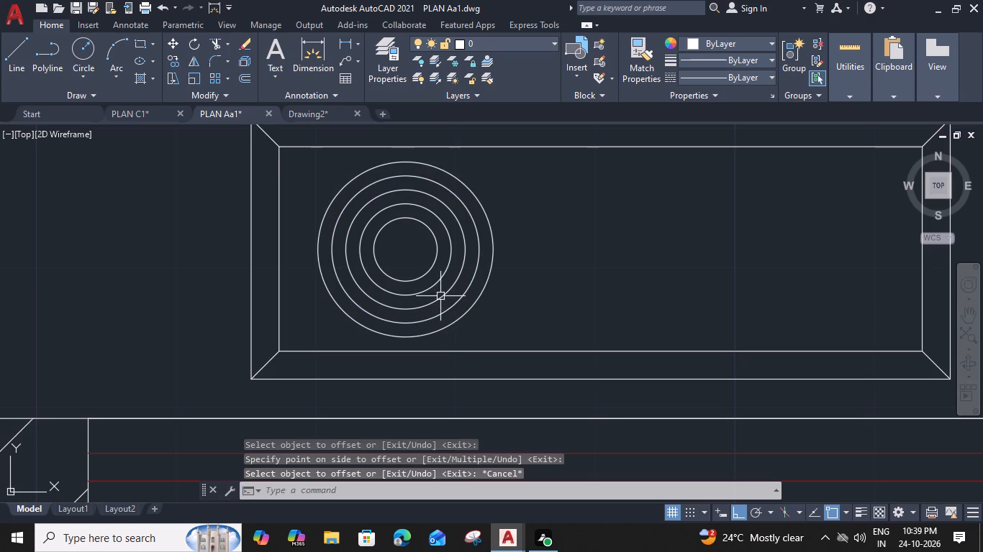
Erase the original middle circle from the set of concentric rings.
left_click(440, 296)
key("Delete")
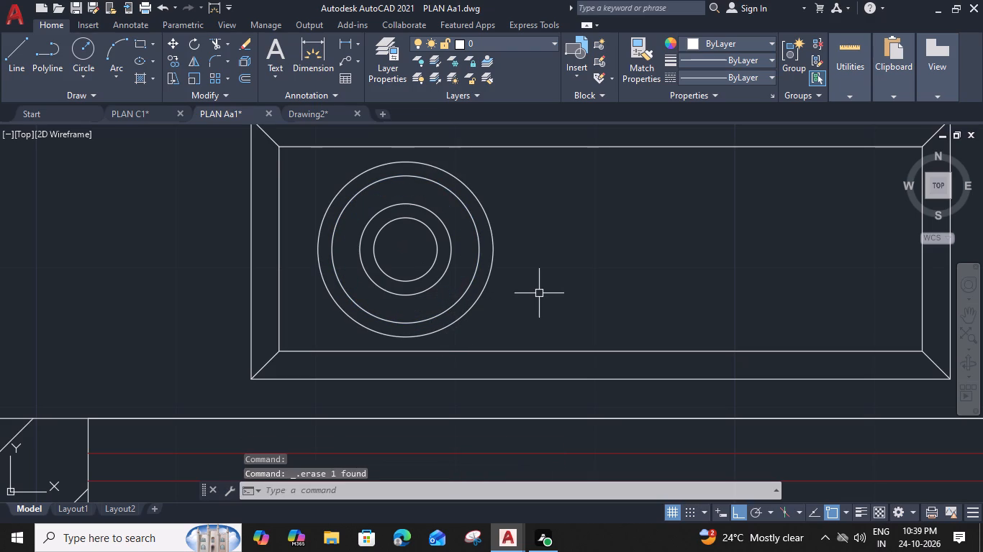
Draw vertical and horizontal diameter lines across the outermost burner ring, crossing at the rings' centre.
key("l")
key("space")
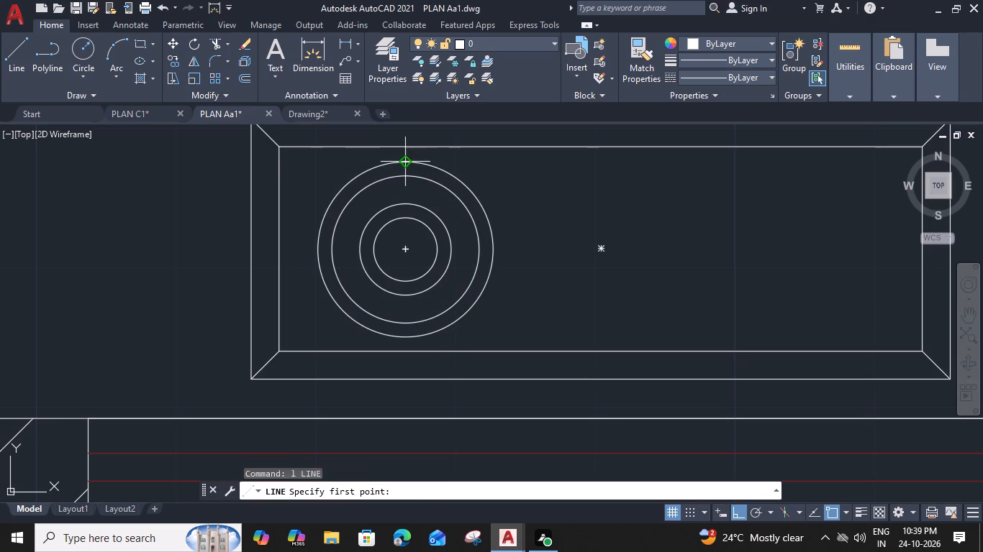
left_click(408, 162)
left_click(406, 341)
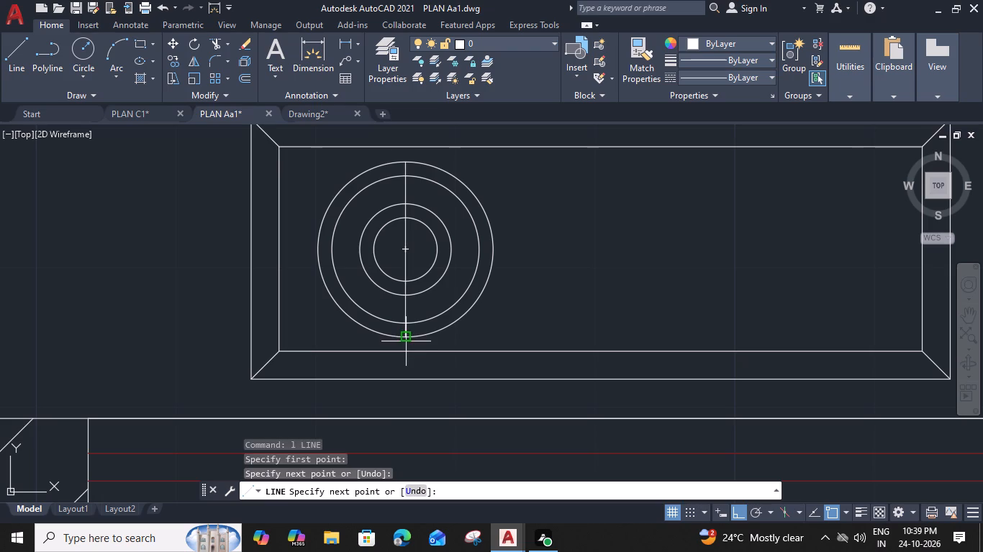
key("space")
key("space")
left_click(319, 249)
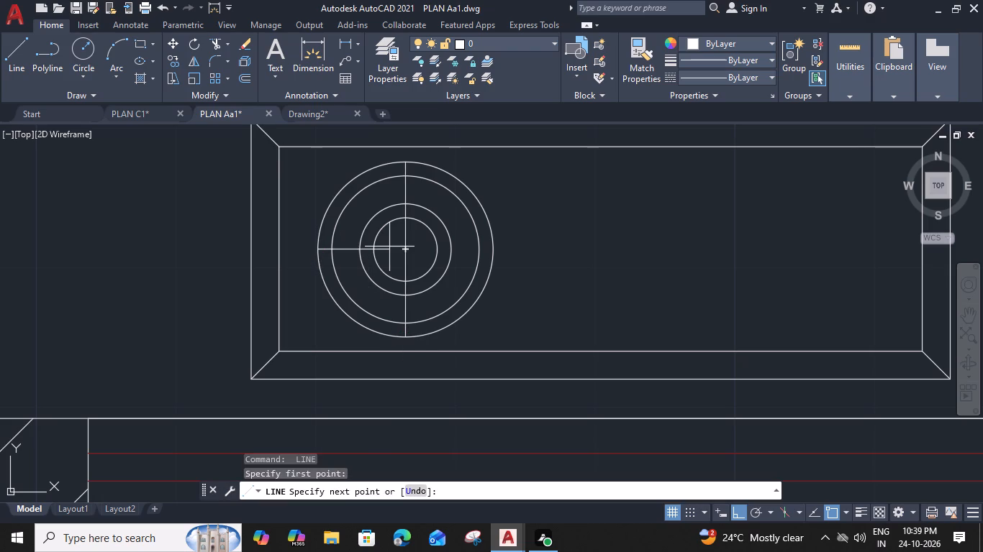
left_click(495, 253)
key("space")
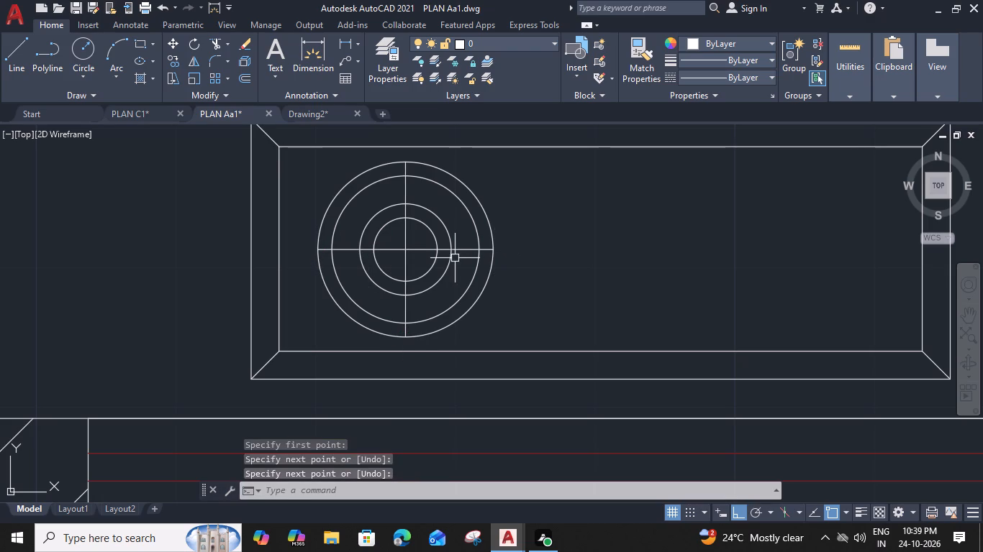
Offset the horizontal and vertical diameter lines 0.6" to both sides to form cross bars over the burner.
left_click(460, 250)
type("o")
key("space")
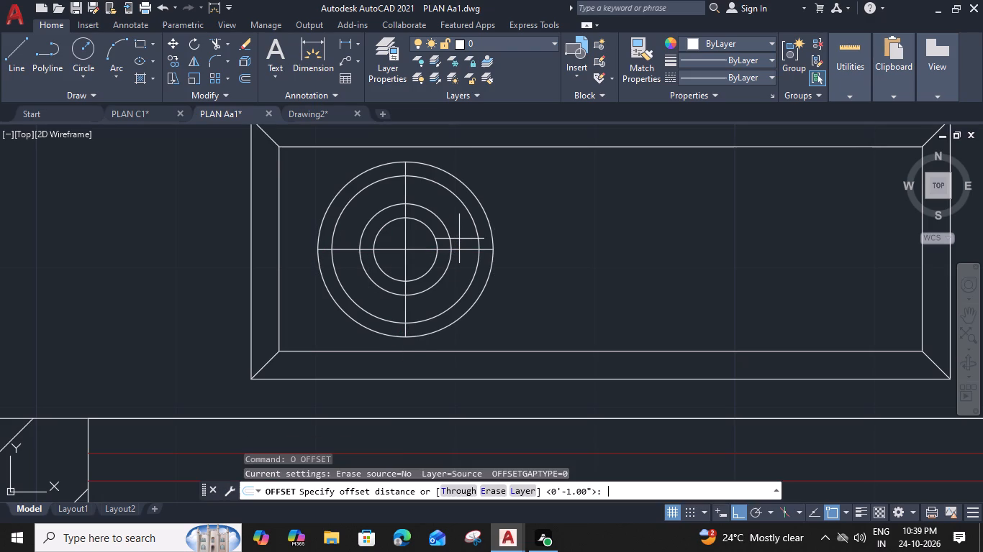
key("0")
type(".6")
key("shift+quotedbl")
key("Return")
left_click(459, 229)
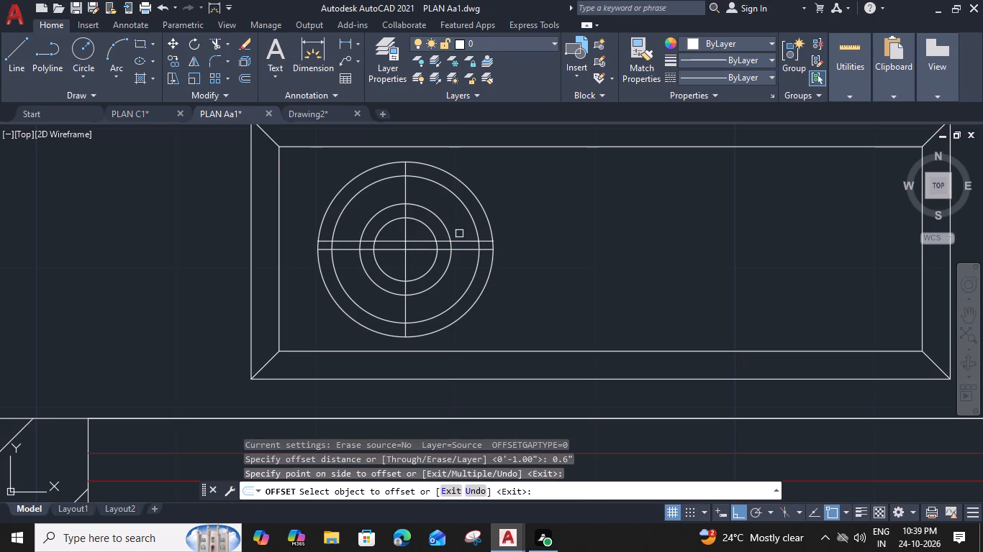
left_click(461, 249)
left_click(459, 277)
left_click(406, 267)
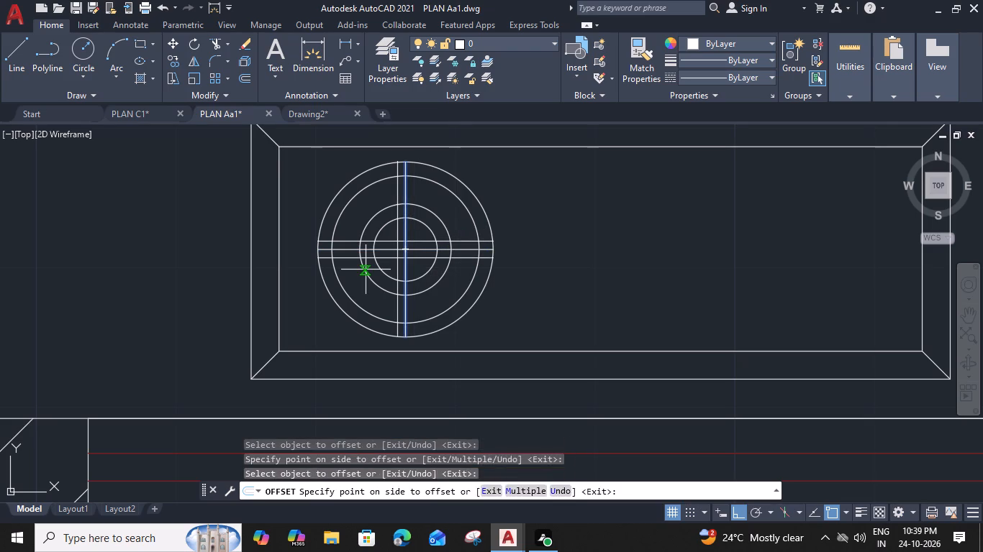
left_click(366, 270)
left_click(404, 268)
left_click(425, 268)
key("Escape")
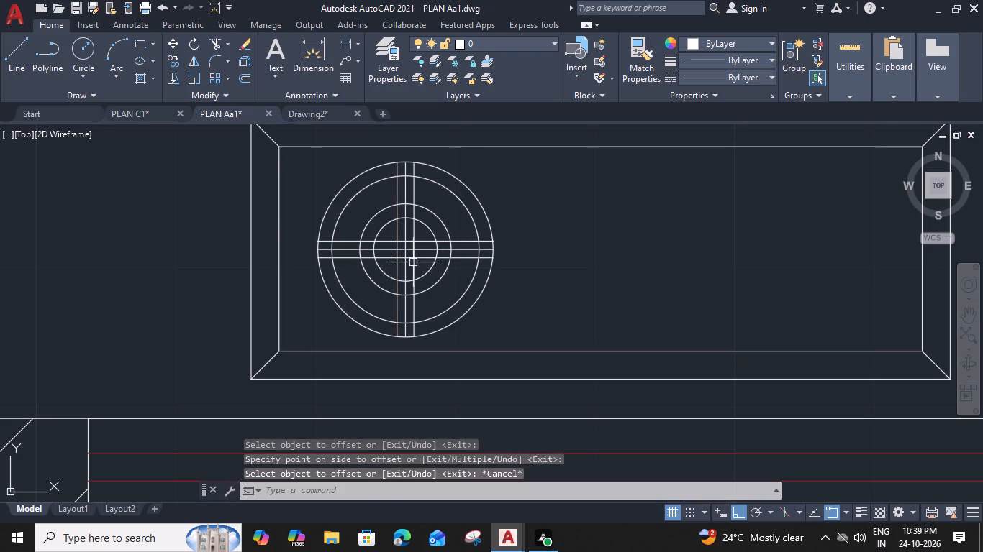
Erase the two original diameter lines running through the middle of the cross bars.
scroll(407, 252, "up", 2)
left_click(412, 240)
left_click(394, 255)
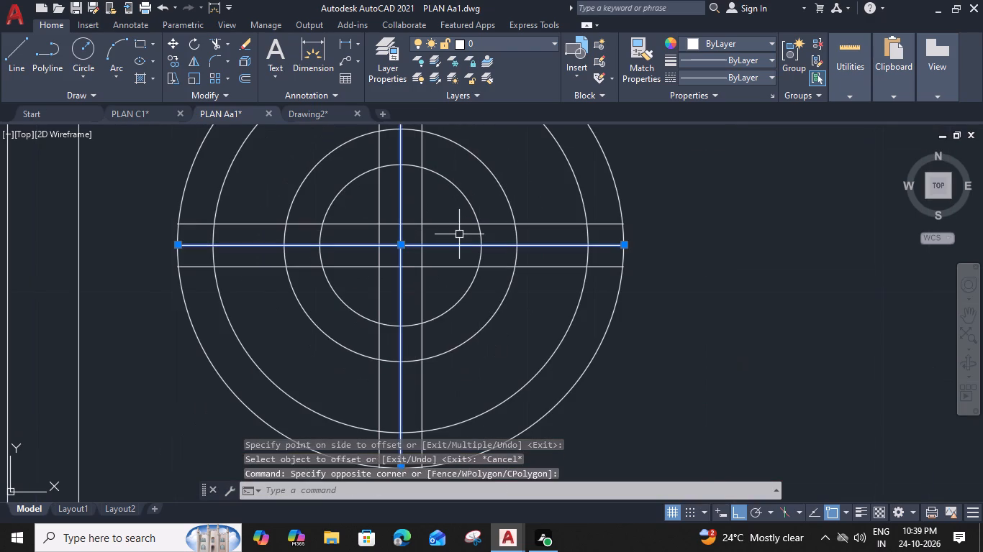
key("Delete")
Trim the south ends of the vertical bar lines where they overshoot the outermost ring.
type("tr")
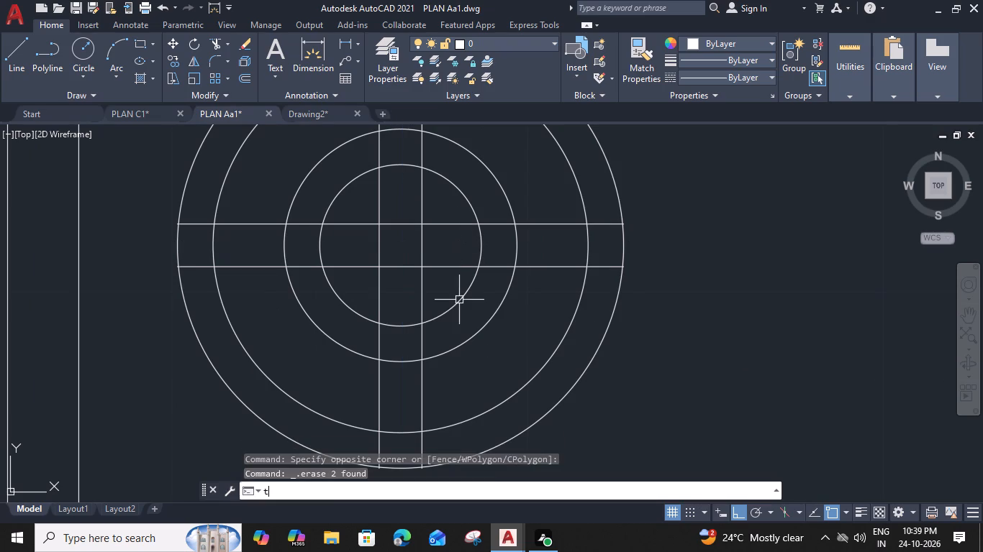
key("space")
middle_click_drag(446, 359, 451, 247)
scroll(418, 378, "up", 2)
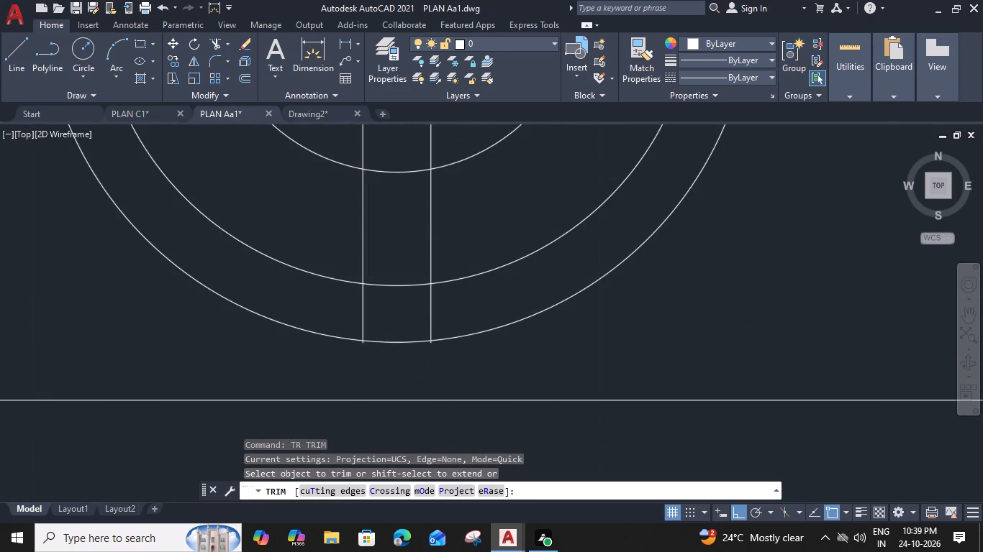
left_click(437, 327)
scroll(437, 326, "up", 3)
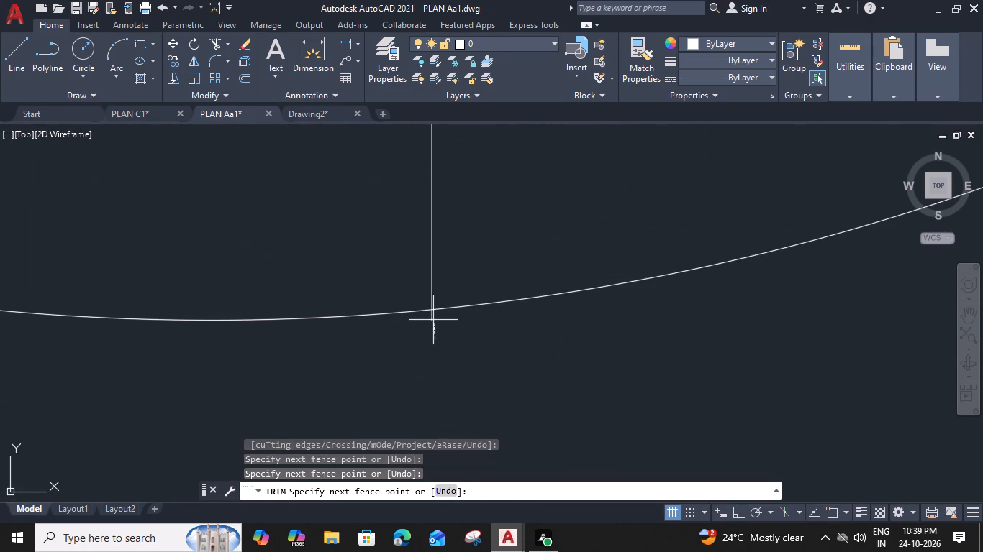
left_click(432, 315)
left_click(432, 316)
middle_click_drag(377, 334, 572, 327)
left_click(184, 314)
Trim the arcs of the three inner rings between the vertical bar lines in the cross's south arm.
scroll(195, 322, "down", 3)
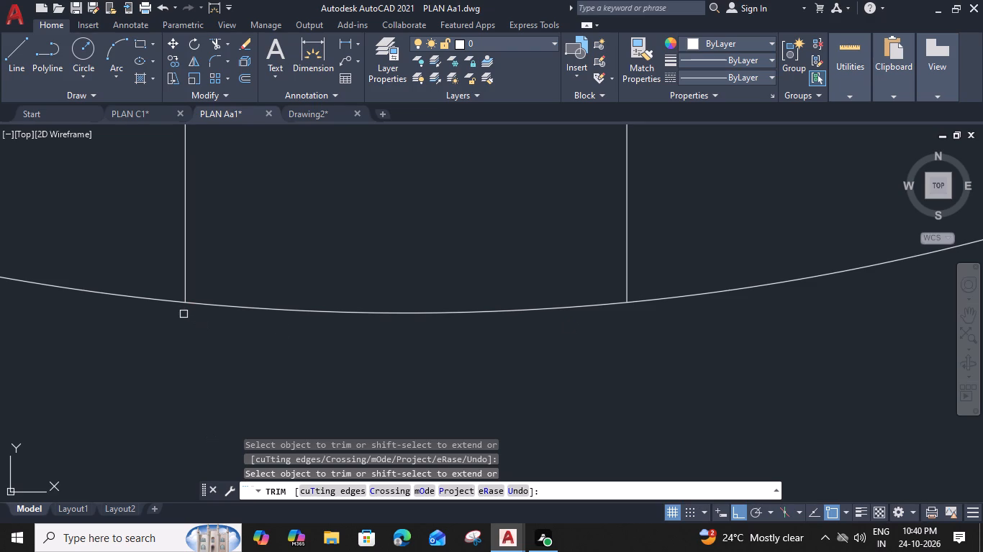
middle_click_drag(294, 265, 338, 395)
left_click_drag(312, 389, 302, 365)
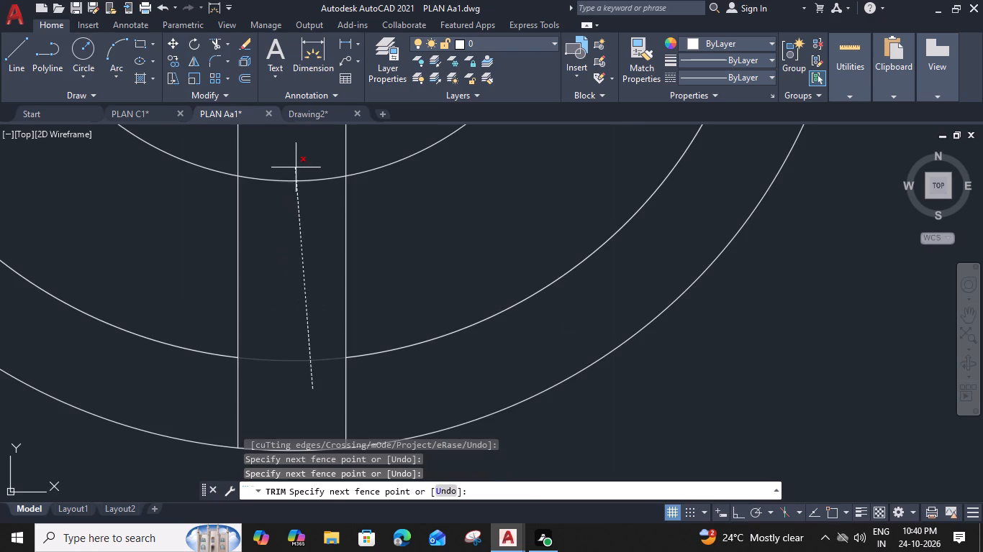
left_click(298, 162)
middle_click_drag(301, 167, 359, 415)
left_click_drag(350, 365, 350, 358)
left_click(351, 313)
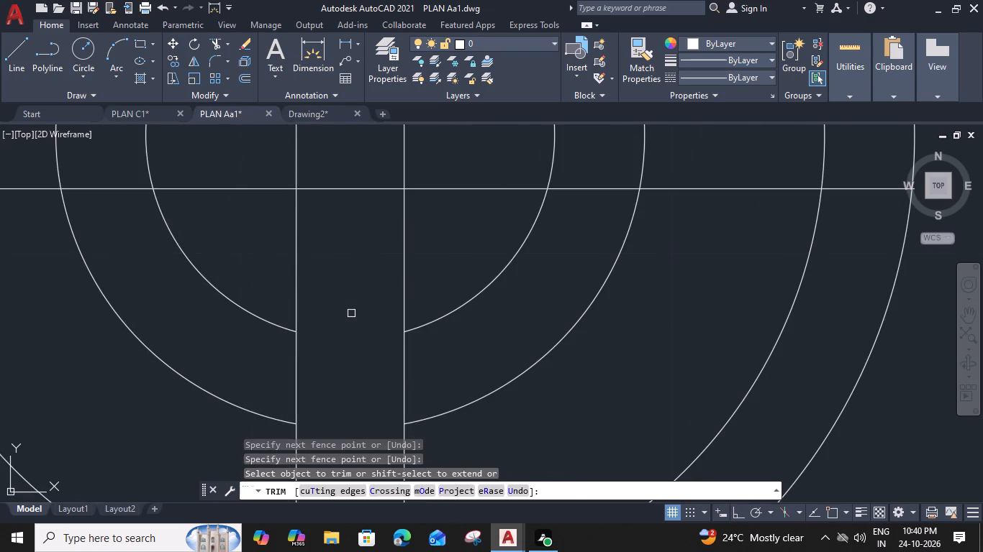
Trim the arcs of the three inner rings inside the west, east and north arms of the cross.
scroll(351, 313, "down", 1)
middle_click_drag(351, 312, 553, 353)
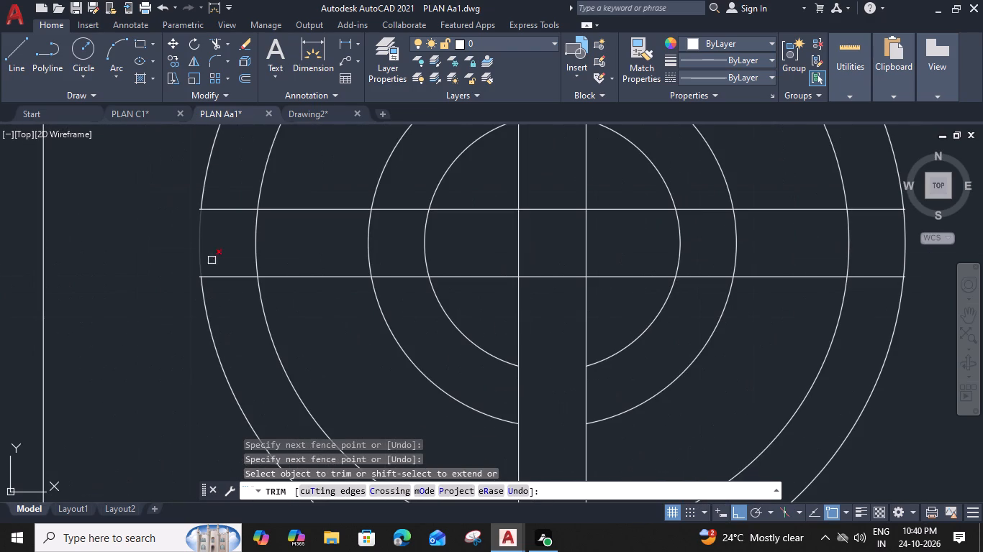
left_click(223, 254)
left_click(460, 248)
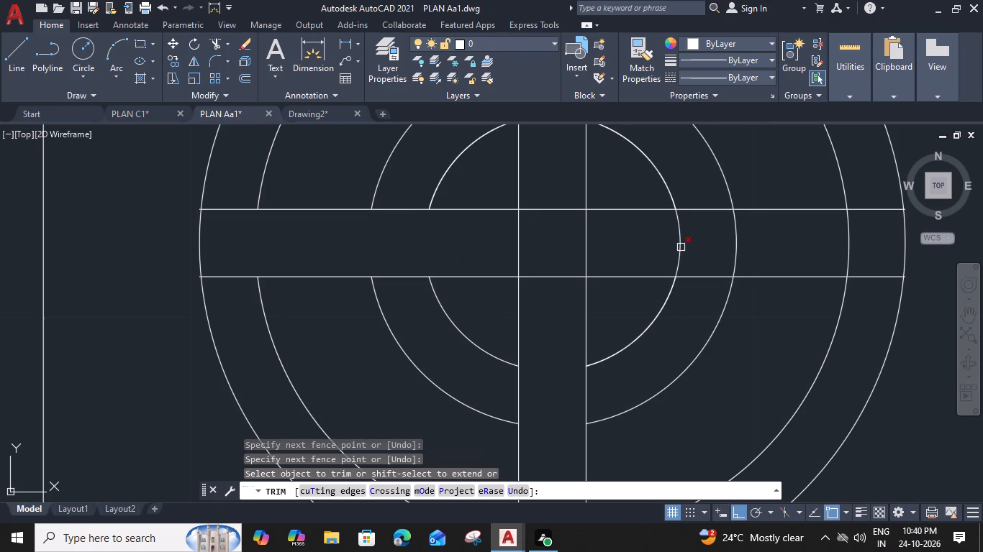
left_click_drag(672, 240, 681, 243)
left_click(871, 241)
middle_click_drag(622, 244, 612, 362)
left_click_drag(530, 273, 532, 258)
middle_click_drag(540, 172, 540, 178)
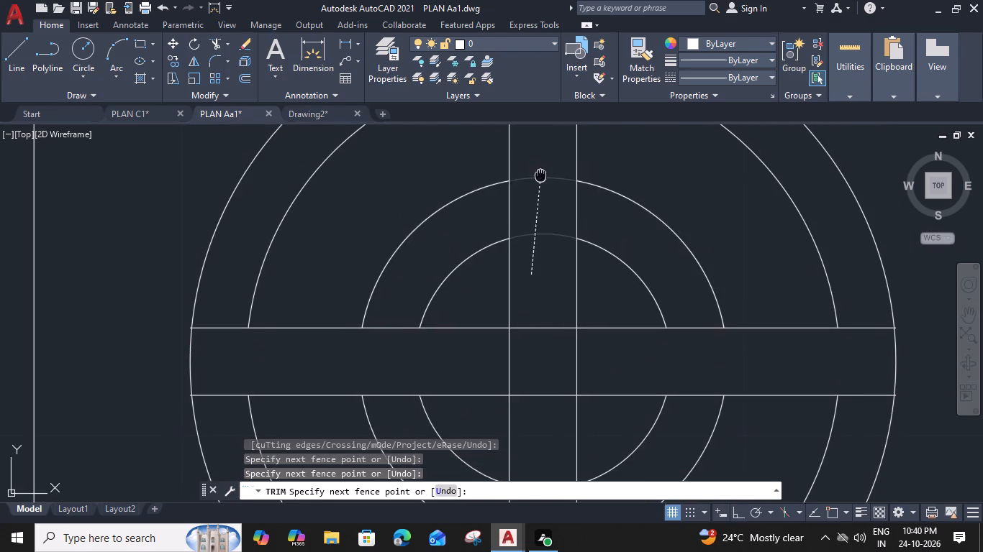
middle_click_drag(540, 178, 521, 300)
left_click(515, 171)
Trim the north and west ends of the cross bar lines back to the outermost ring.
middle_click_drag(515, 175, 500, 252)
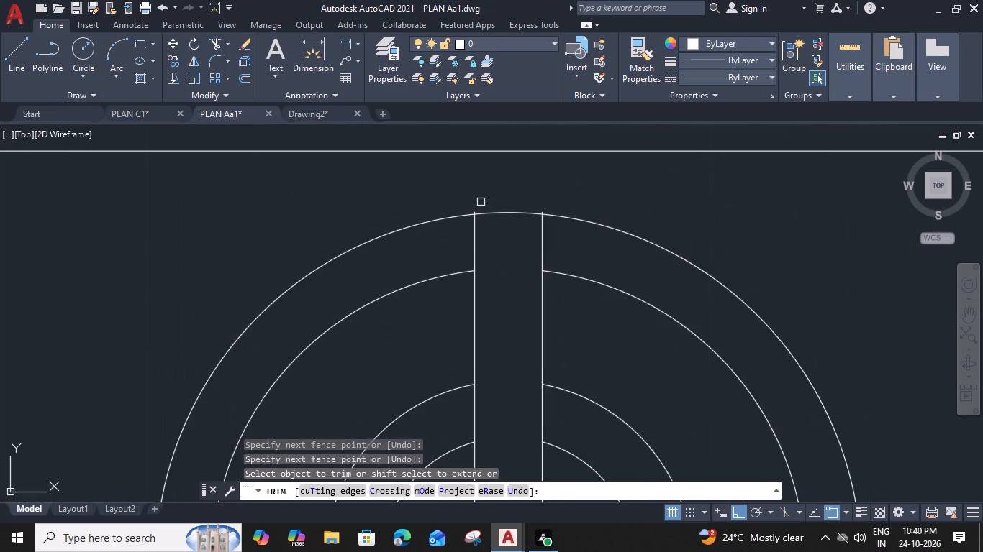
scroll(479, 202, "up", 2)
left_click(466, 226)
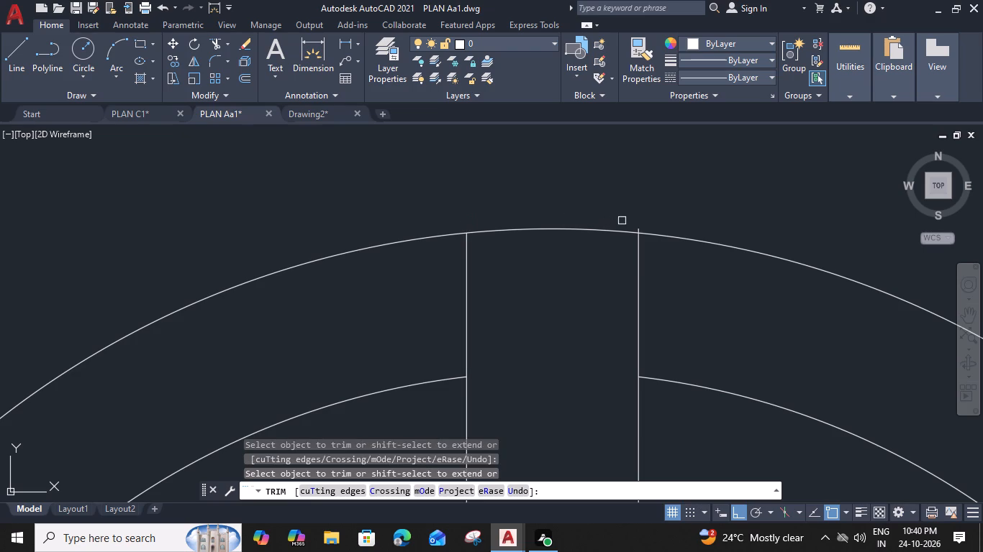
left_click(640, 227)
scroll(640, 218, "down", 2)
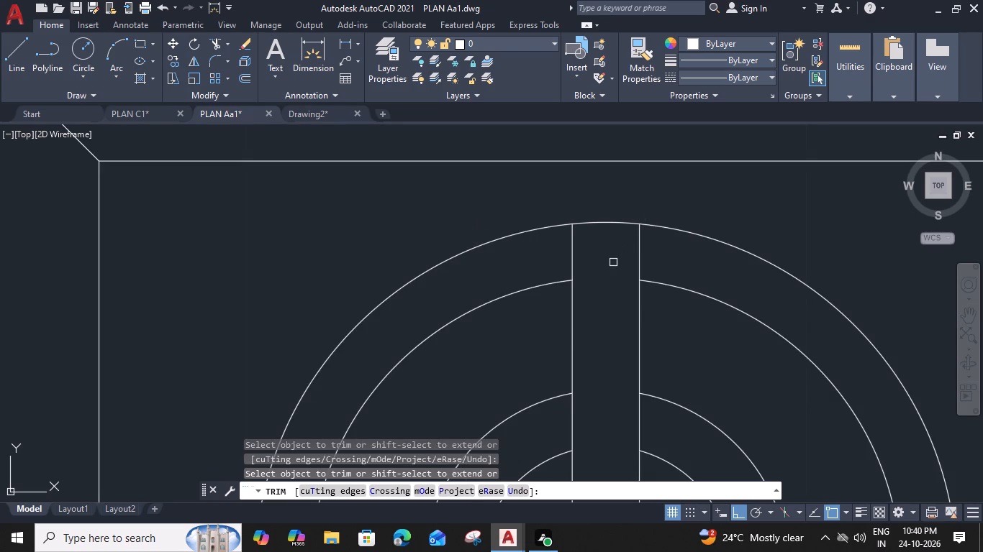
middle_click_drag(459, 271, 466, 165)
scroll(448, 303, "down", 1)
middle_click_drag(445, 336, 450, 195)
scroll(350, 239, "up", 3)
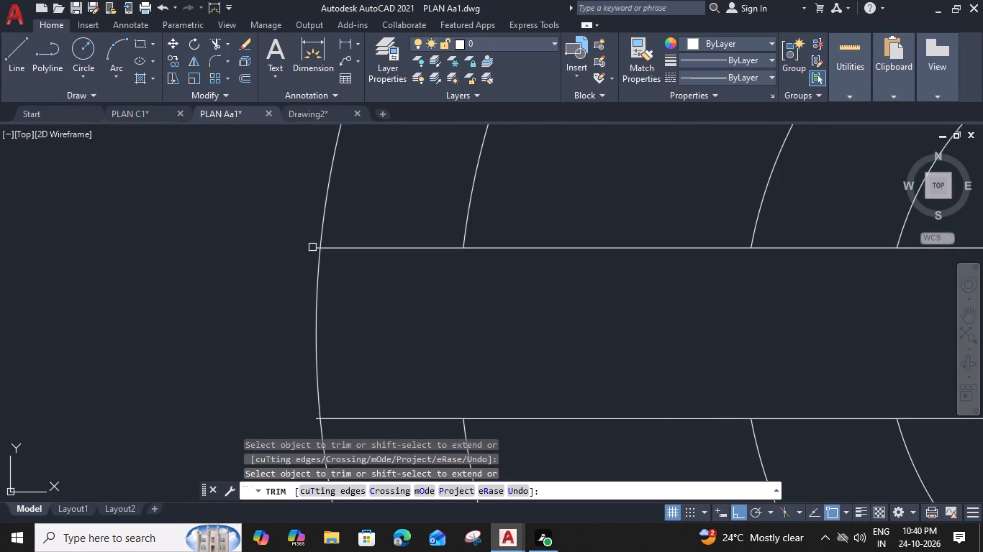
left_click(313, 246)
scroll(338, 277, "down", 2)
middle_click_drag(353, 285, 359, 228)
scroll(315, 281, "up", 3)
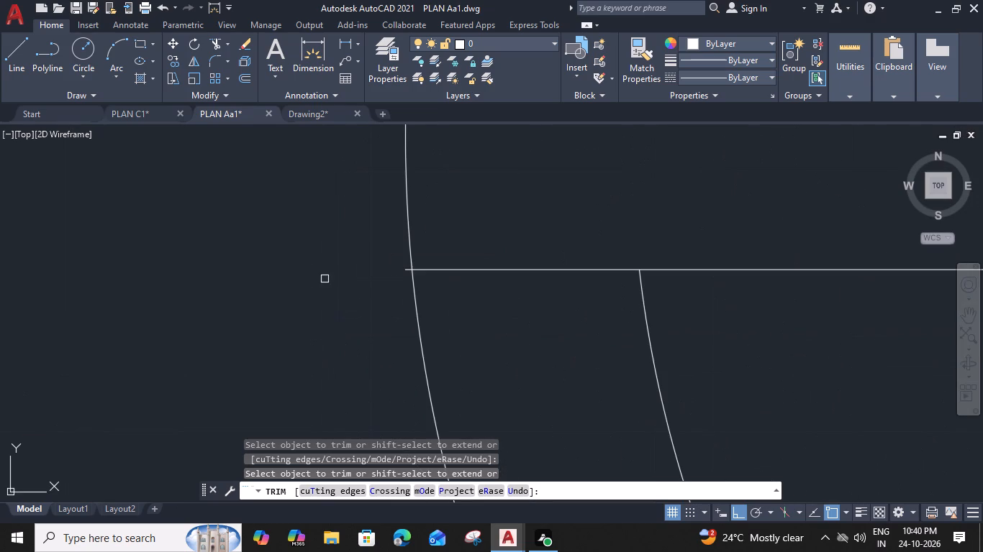
left_click(404, 269)
Trim the east ends of the horizontal bar lines back to the outermost ring.
scroll(404, 269, "down", 2)
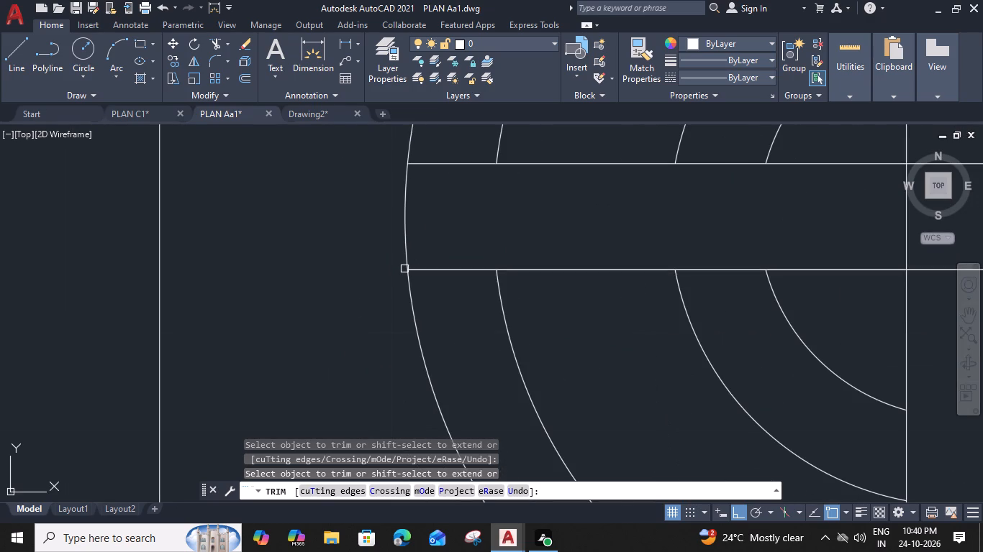
middle_click_drag(567, 277, 0, 285)
middle_click_drag(704, 295, 393, 305)
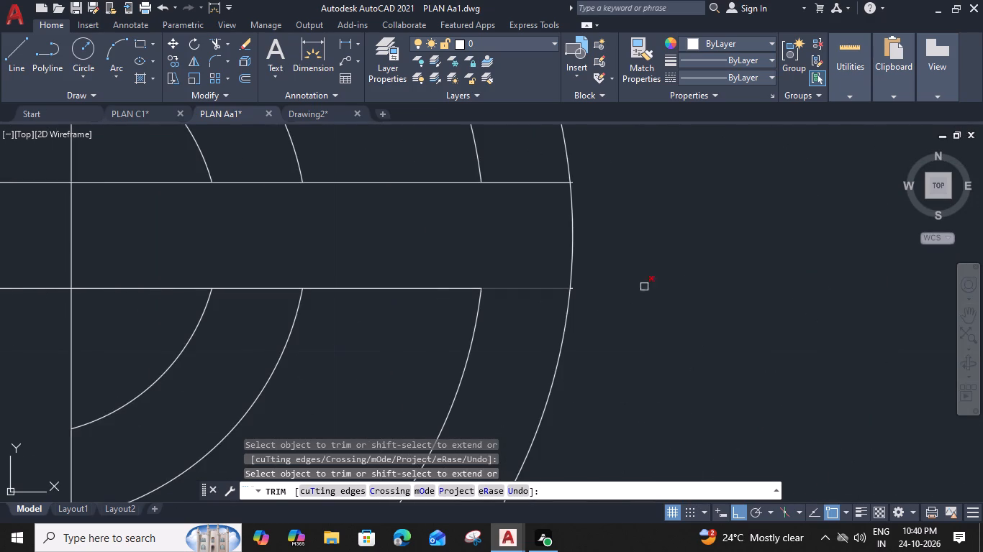
scroll(653, 295, "up", 3)
left_click(420, 258)
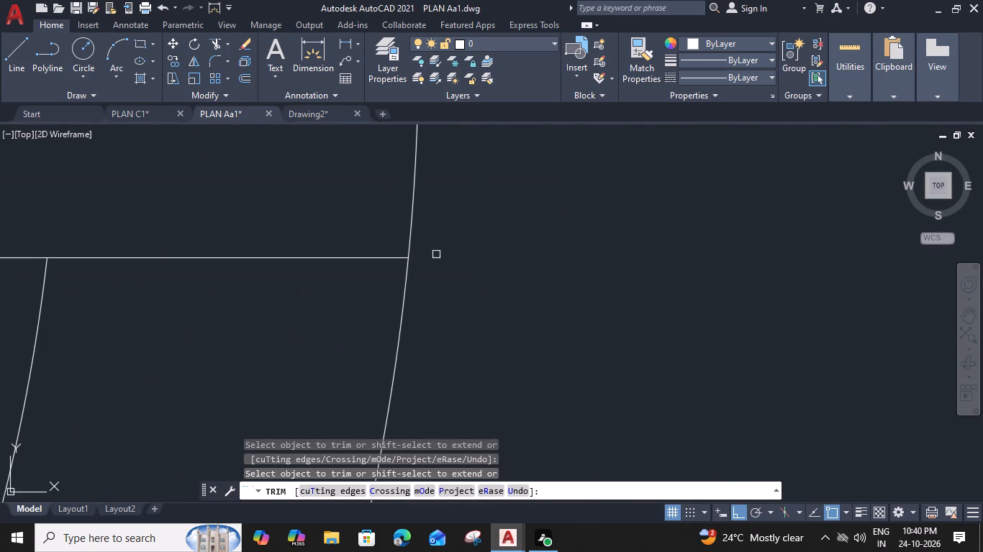
middle_click_drag(445, 260, 438, 413)
middle_click_drag(433, 260, 425, 443)
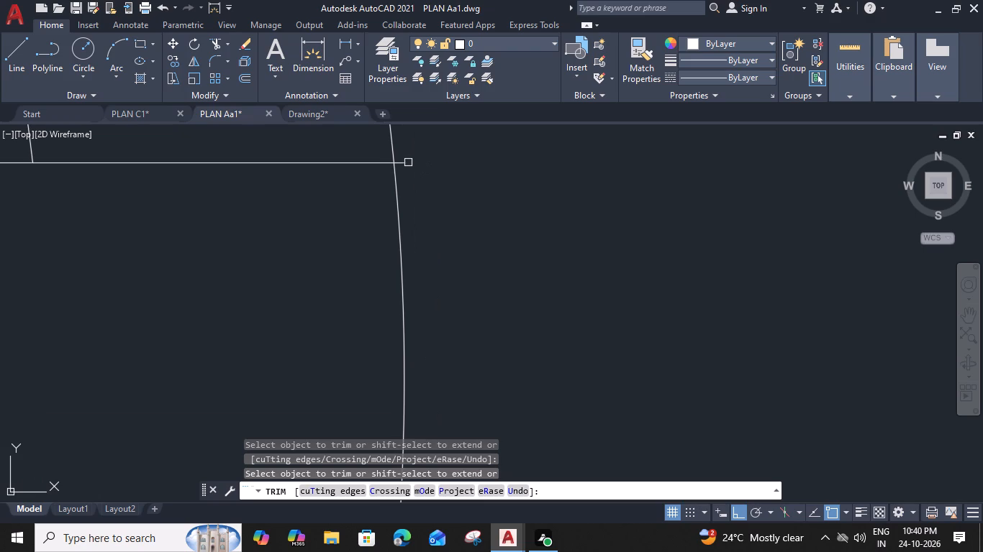
left_click(403, 163)
scroll(404, 166, "down", 4)
middle_click_drag(304, 219, 600, 490)
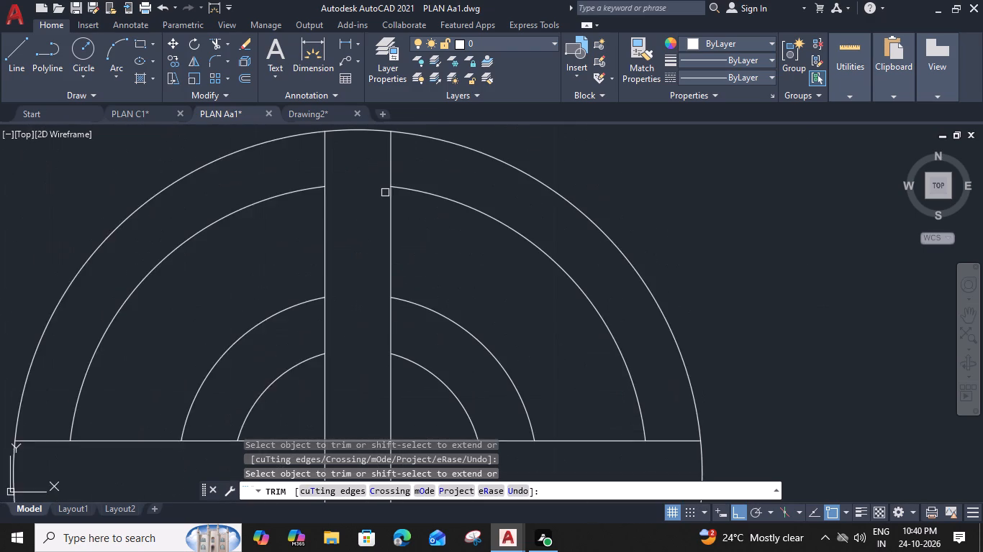
middle_click_drag(385, 197, 393, 223)
scroll(442, 280, "down", 3)
middle_click_drag(463, 340, 463, 305)
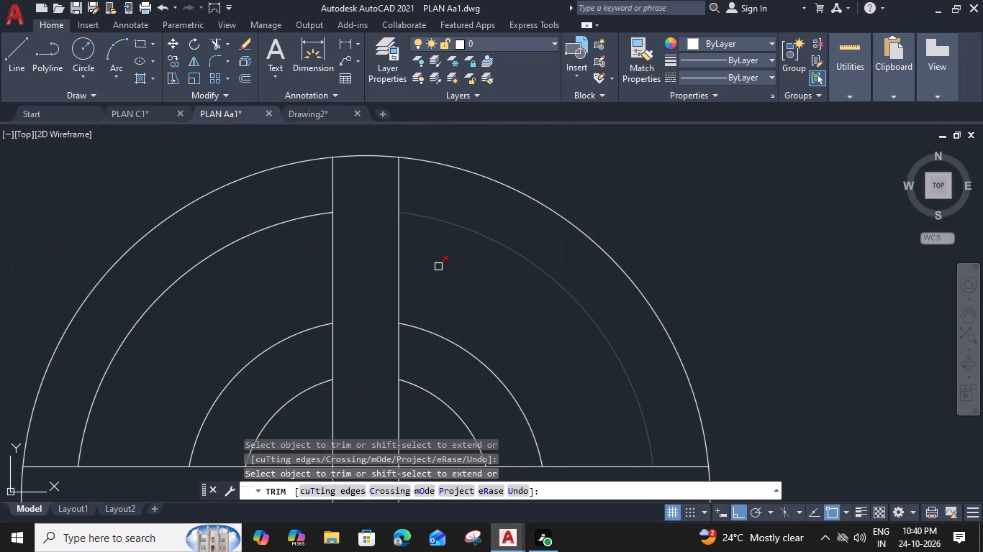
key("Escape")
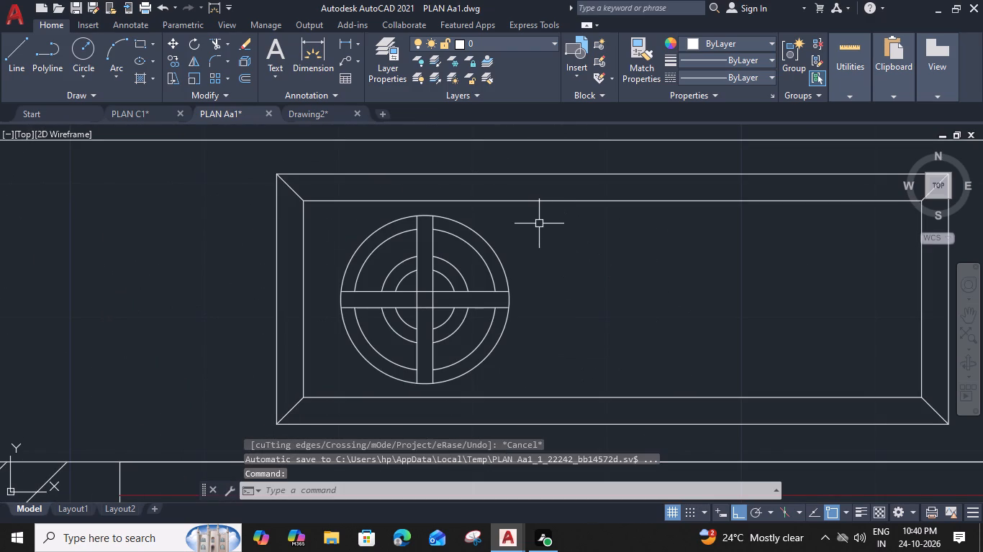
Group all the rings, arcs and cross bar lines of the burner into one object.
left_click_drag(539, 222, 527, 248)
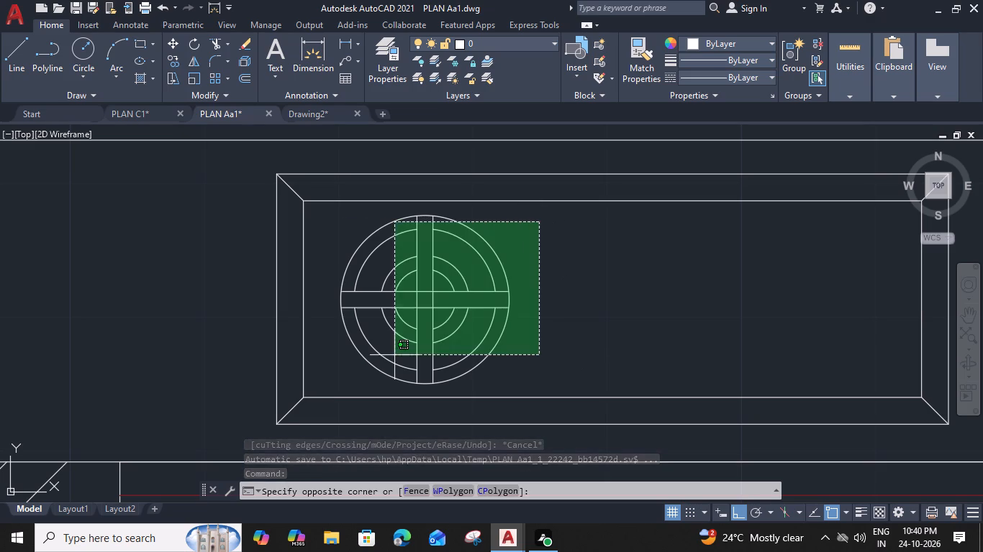
left_click(325, 372)
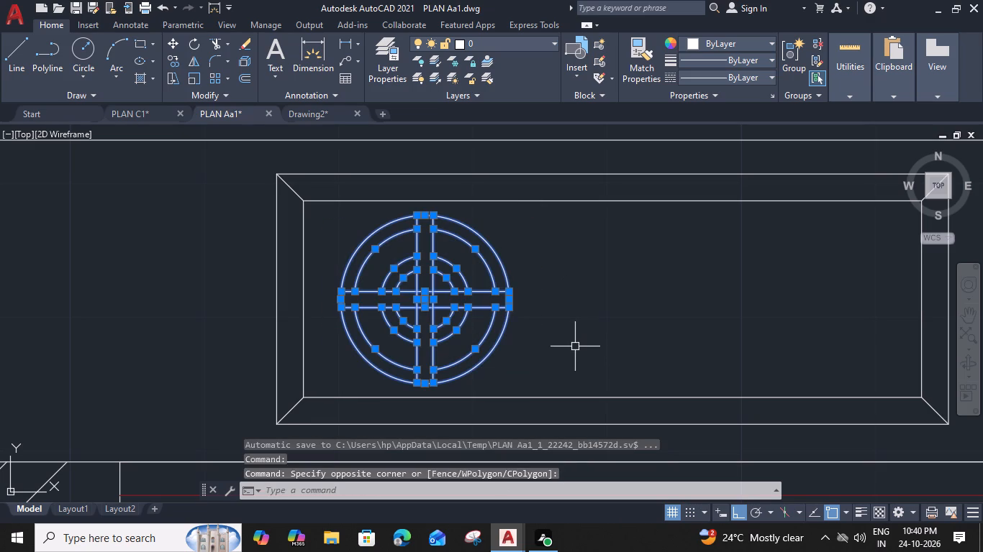
type("g")
key("space")
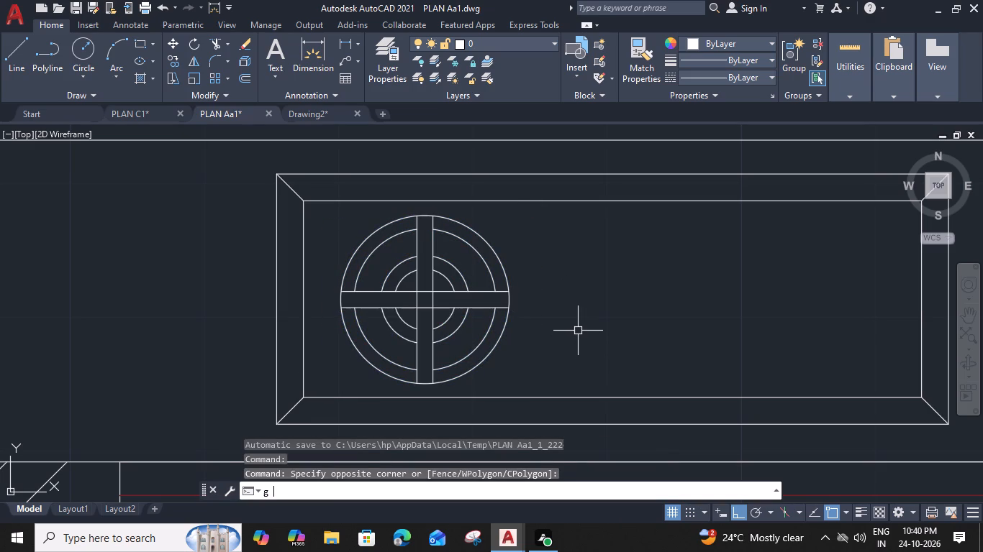
Mirror the grouped burner about the stove's vertical centre line, keeping the original.
left_click(508, 306)
type("mi")
key("space")
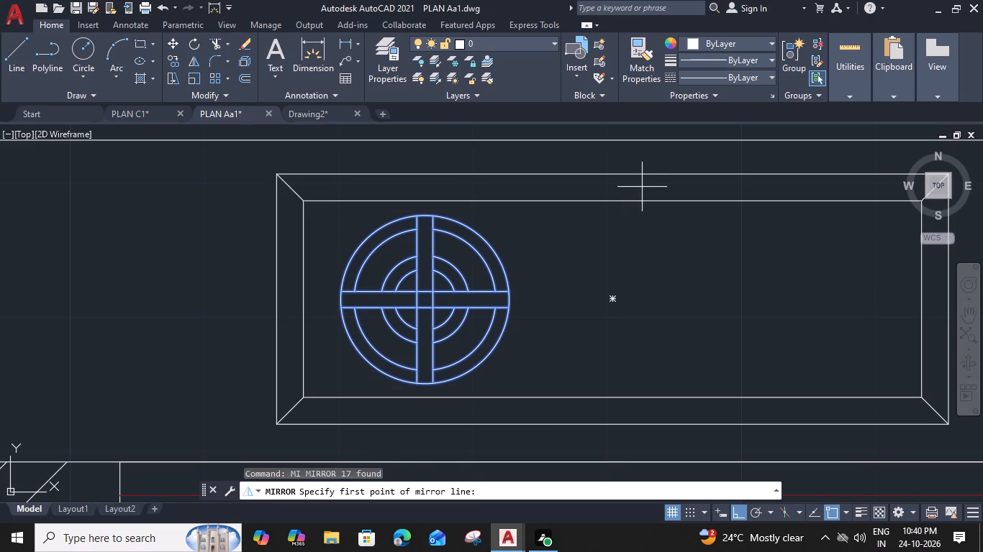
left_click(614, 202)
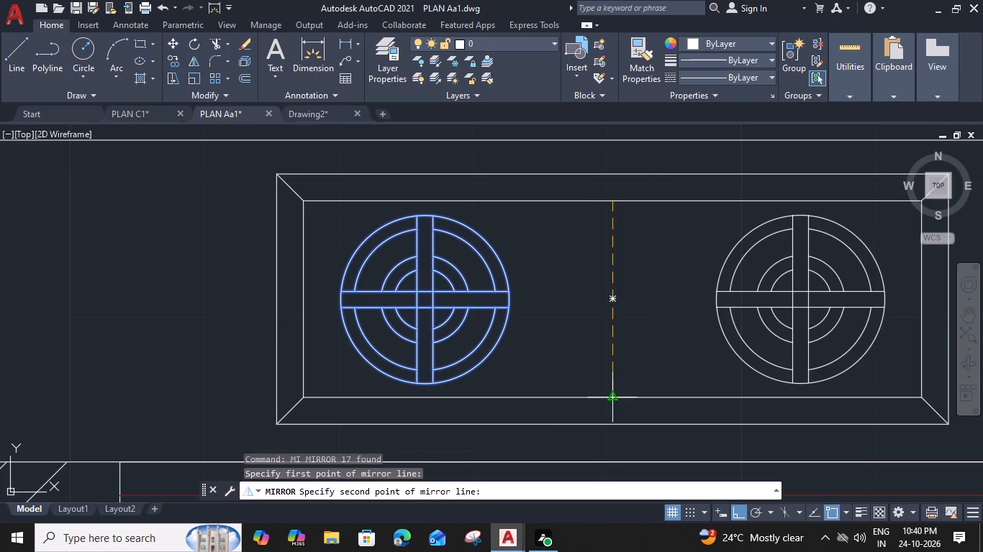
left_click(611, 397)
key("space")
Draw a knob circle of about 0.8" radius in the stove's north frame strip, above the west burner.
scroll(610, 392, "down", 2)
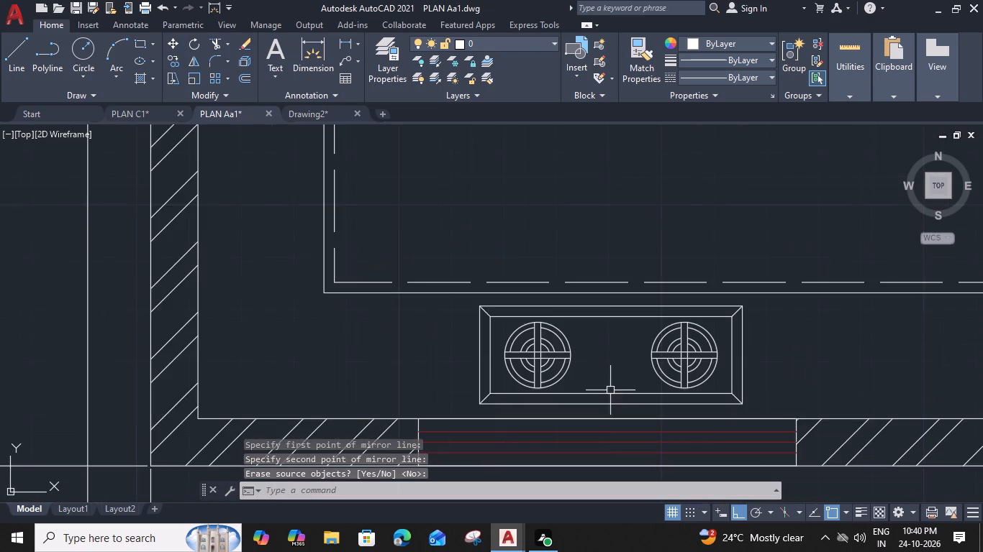
middle_click_drag(609, 370, 639, 387)
scroll(560, 320, "up", 2)
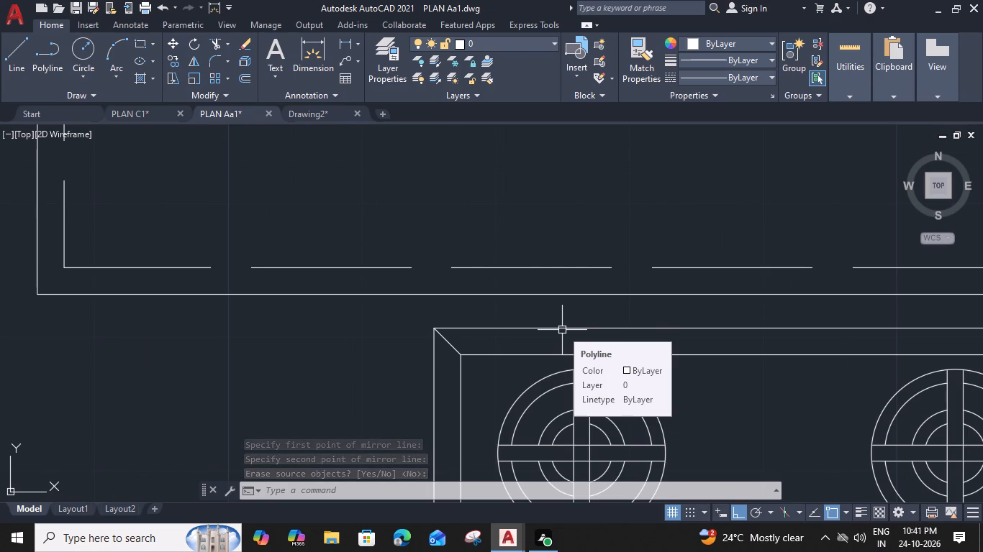
type("c")
key("space")
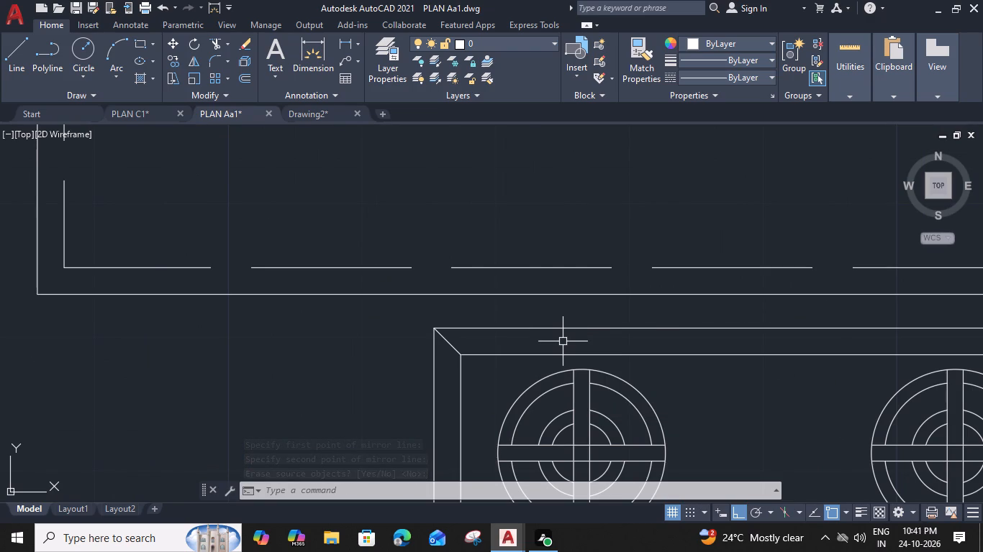
scroll(585, 352, "up", 2)
left_click(571, 327)
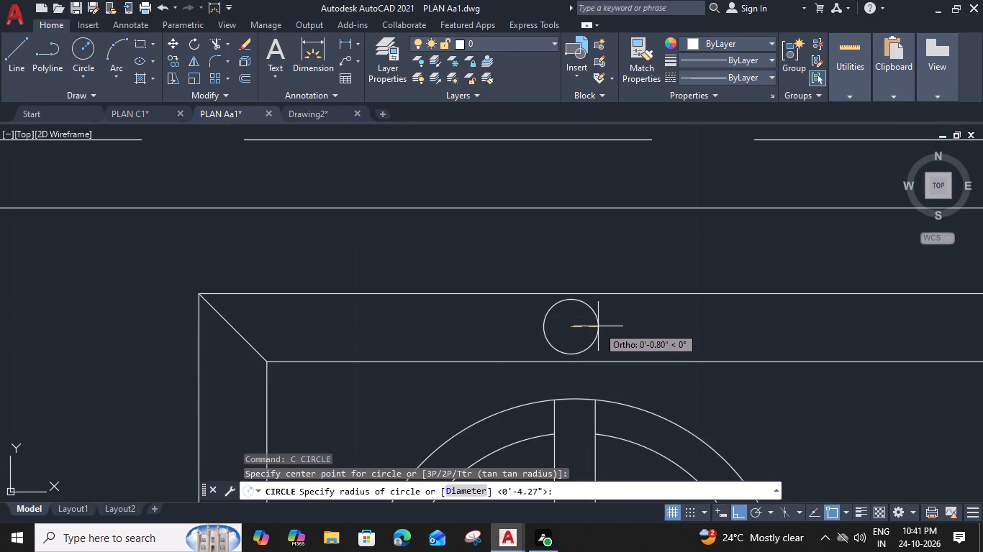
left_click(599, 326)
Offset the knob circle 0.3" inward.
left_click(599, 331)
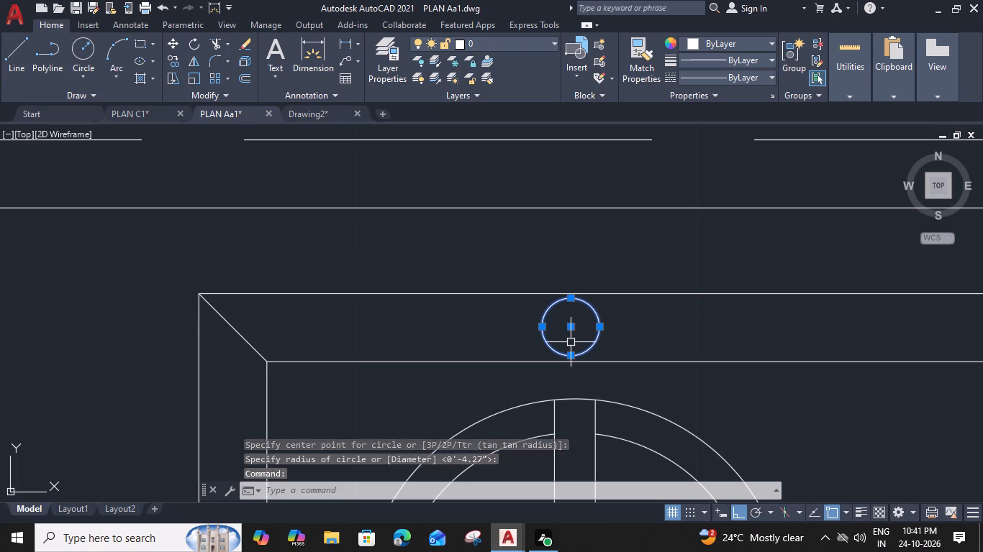
key("o")
key("space")
type("0.3")
key("shift+quotedbl")
key("Return")
left_click(566, 331)
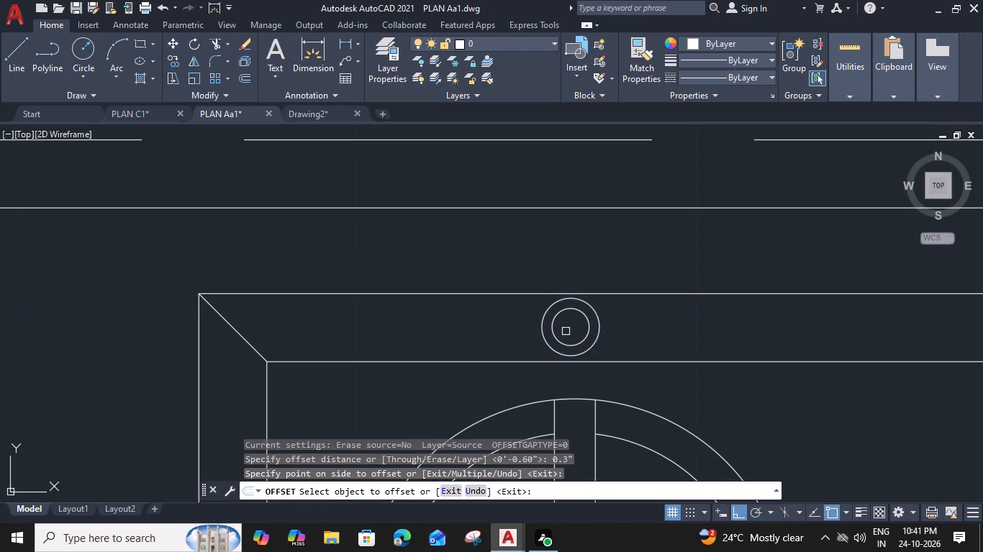
key("Escape")
Draw a horizontal line across the outer knob circle from its west quadrant to its east quadrant.
type("l")
key("space")
scroll(575, 338, "up", 2)
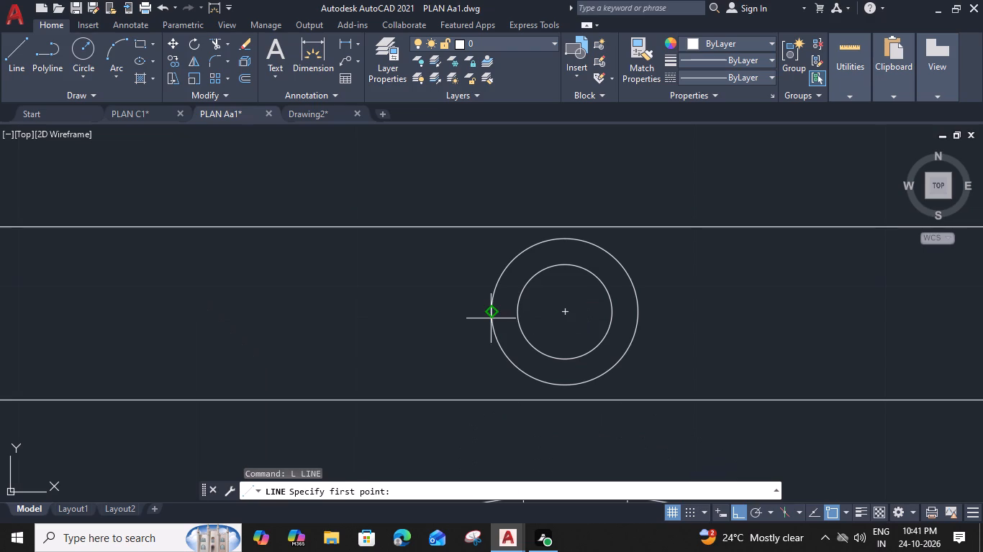
left_click(496, 308)
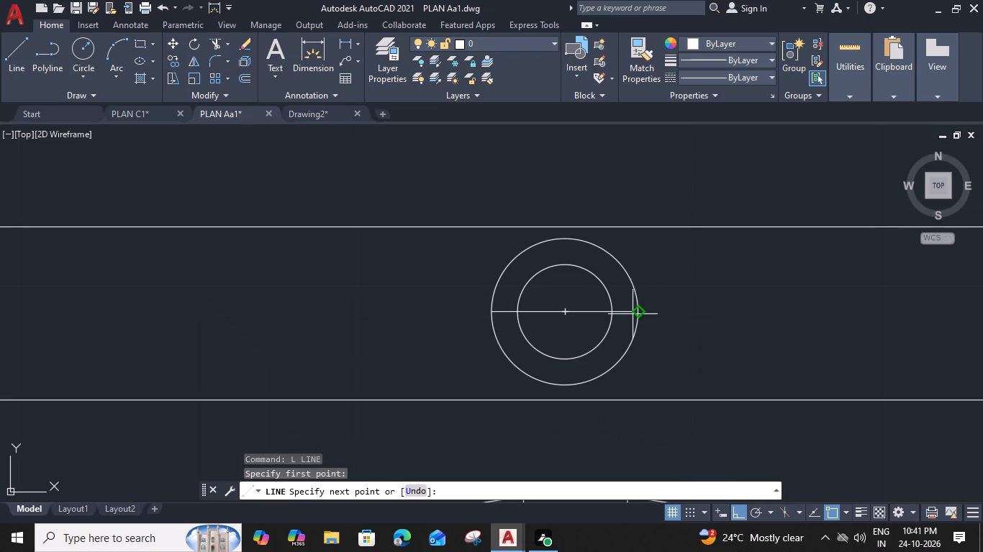
left_click(633, 314)
key("space")
Offset the knob's diameter line by 0.1" twice to the north and twice to the south.
left_click(580, 309)
type("o 0")
key("period")
key("1")
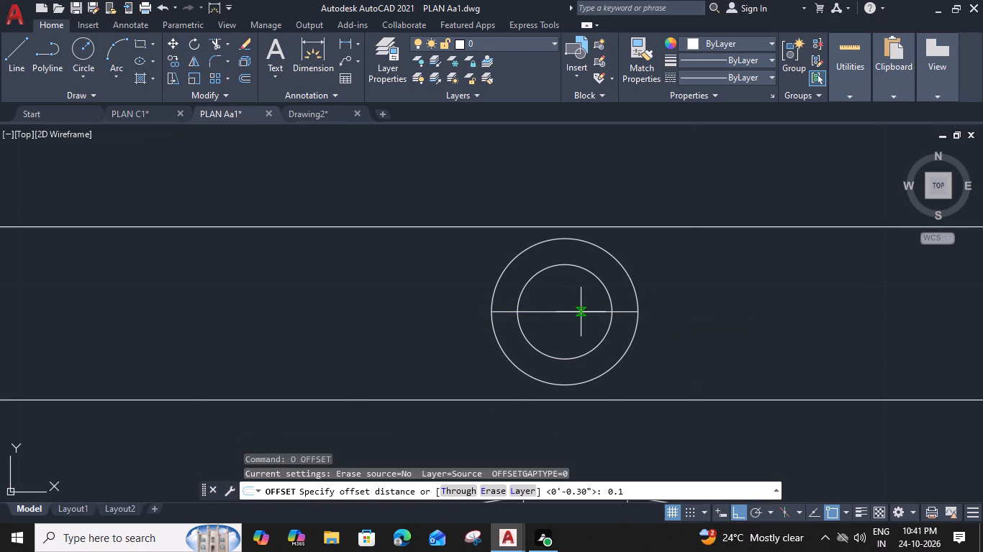
key("shift+quotedbl")
key("Return")
left_click(581, 343)
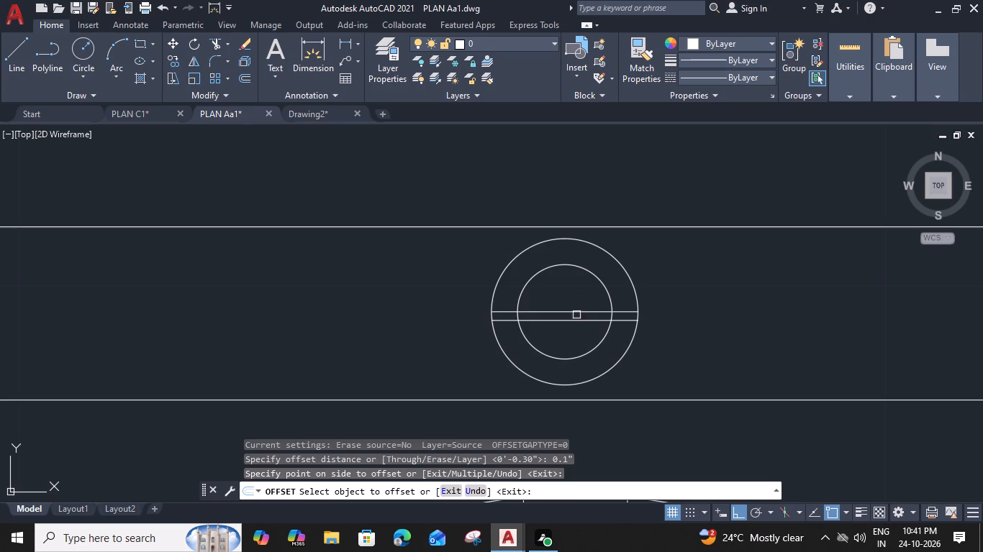
left_click(576, 314)
left_click(576, 286)
left_click(582, 302)
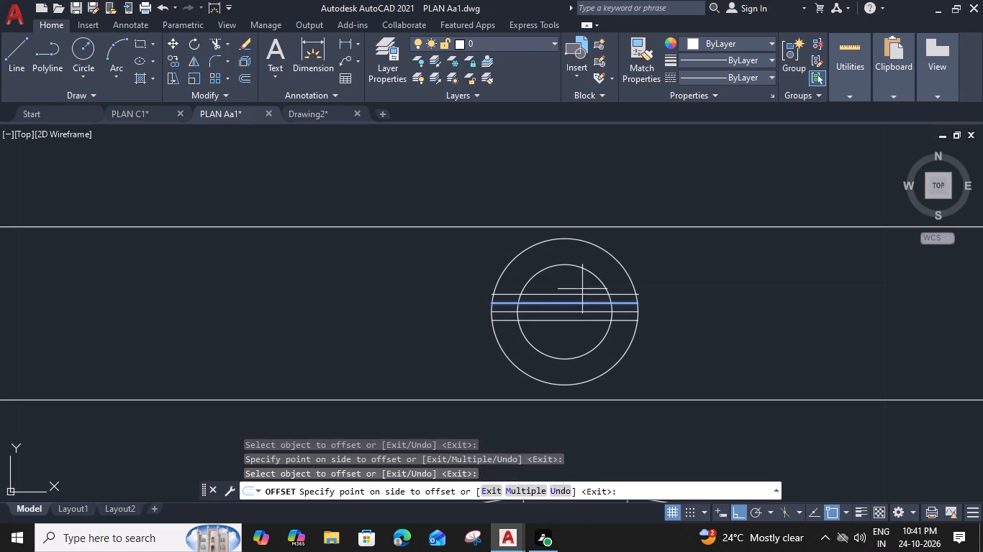
left_click(582, 288)
left_click(584, 323)
left_click(581, 346)
key("Escape")
Trim the protruding ends of the outermost two horizontal lines back to the outer knob circle.
type("tr")
key("b")
key("space")
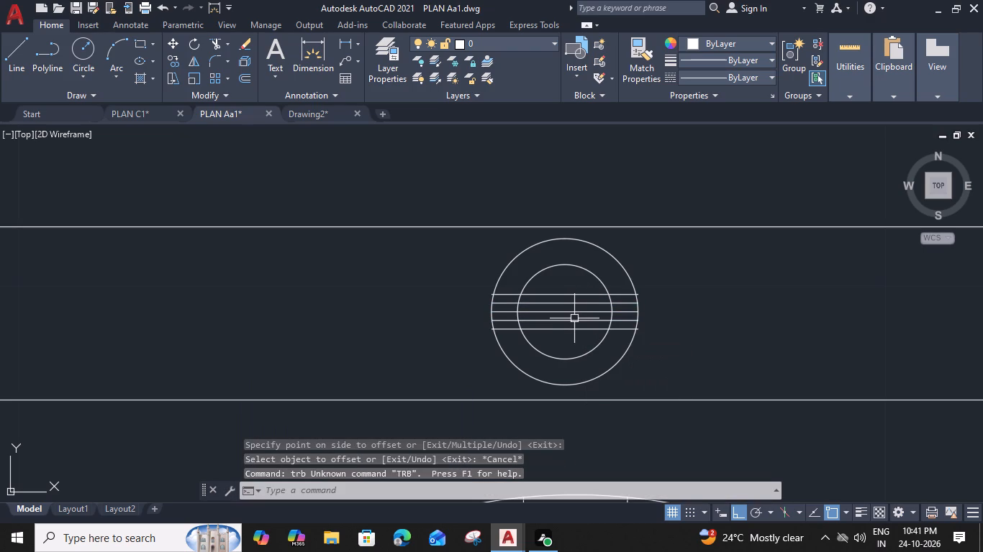
key("Escape")
type("tr")
key("space")
scroll(574, 318, "up", 1)
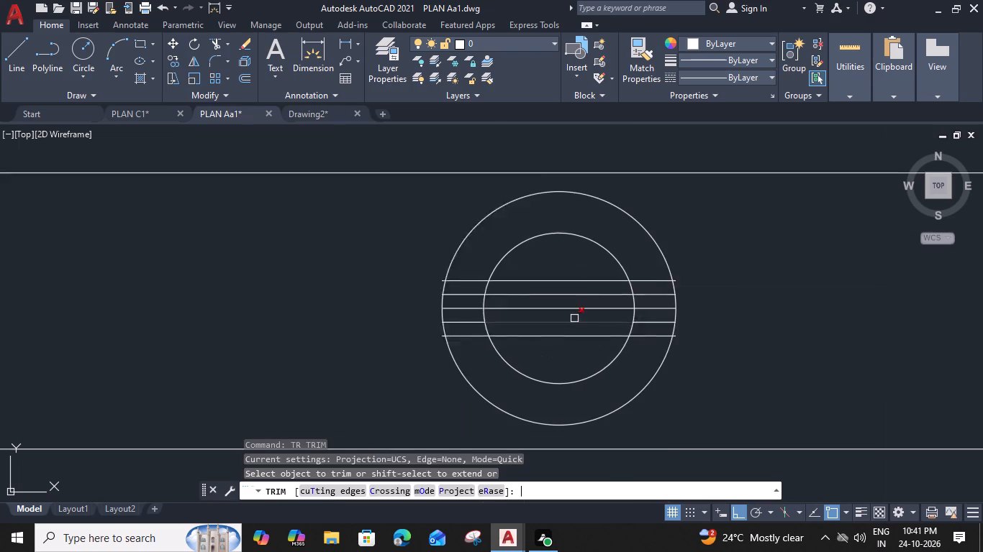
scroll(574, 318, "up", 1)
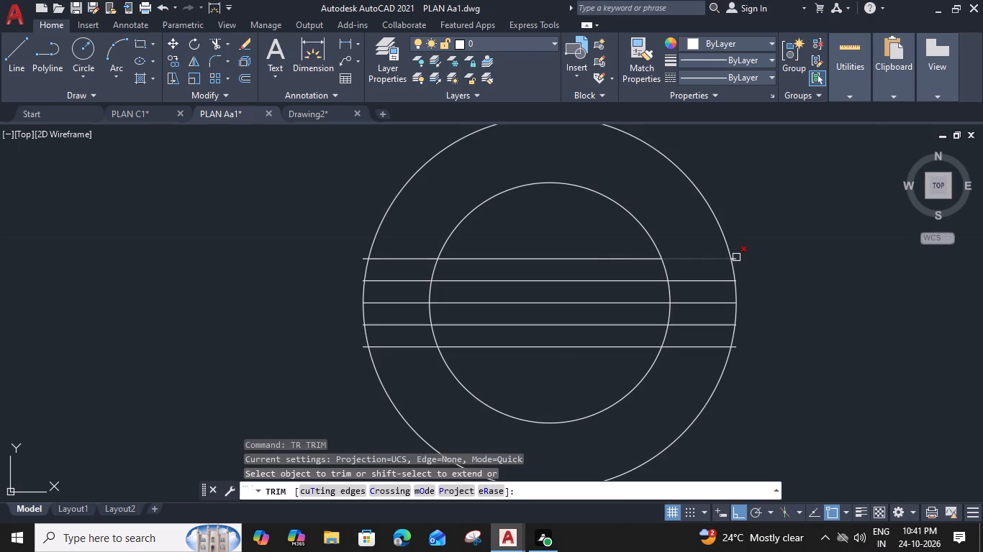
left_click(738, 258)
left_click(739, 347)
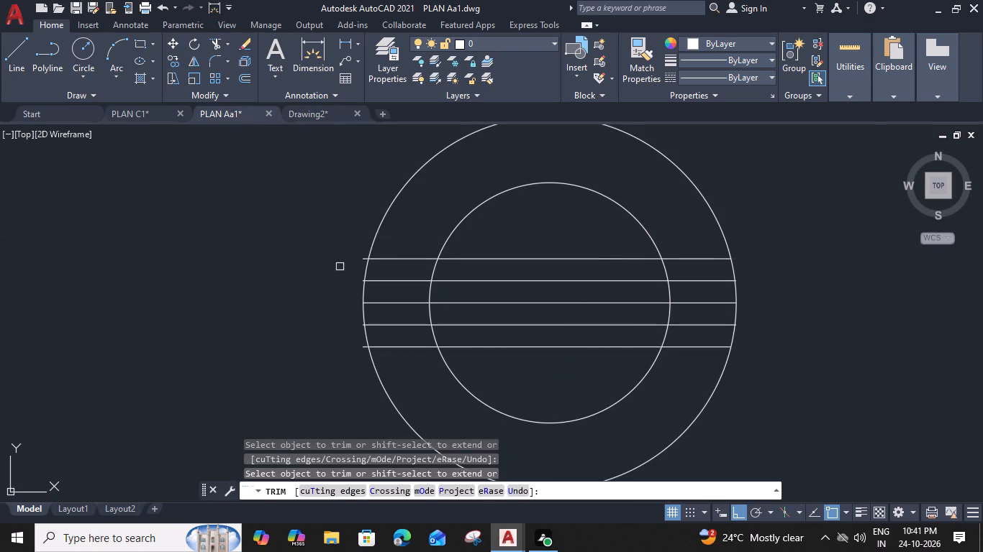
left_click(362, 258)
left_click(362, 347)
key("Escape")
Erase the three middle horizontal lines of the knob, leaving only the outermost pair.
left_click(586, 272)
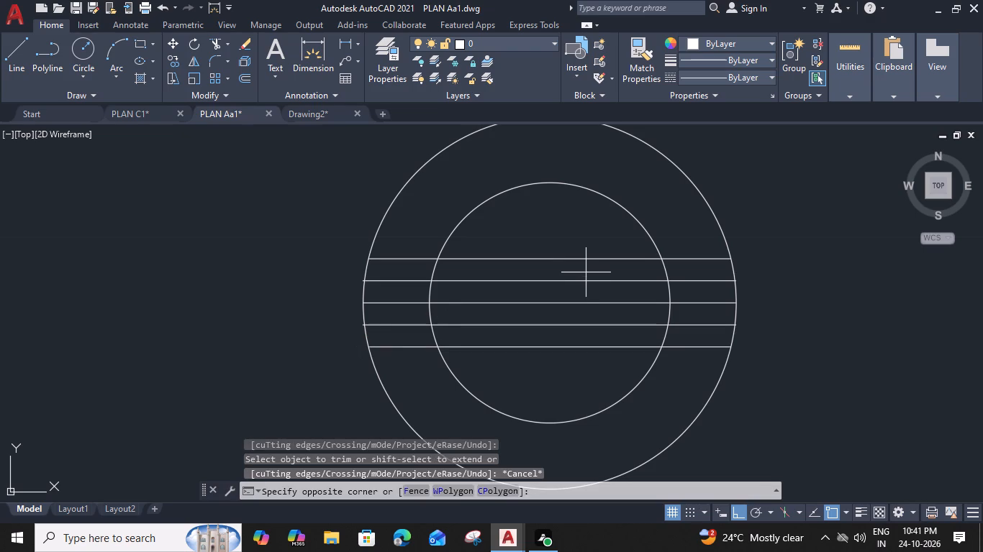
left_click(554, 323)
key("Delete")
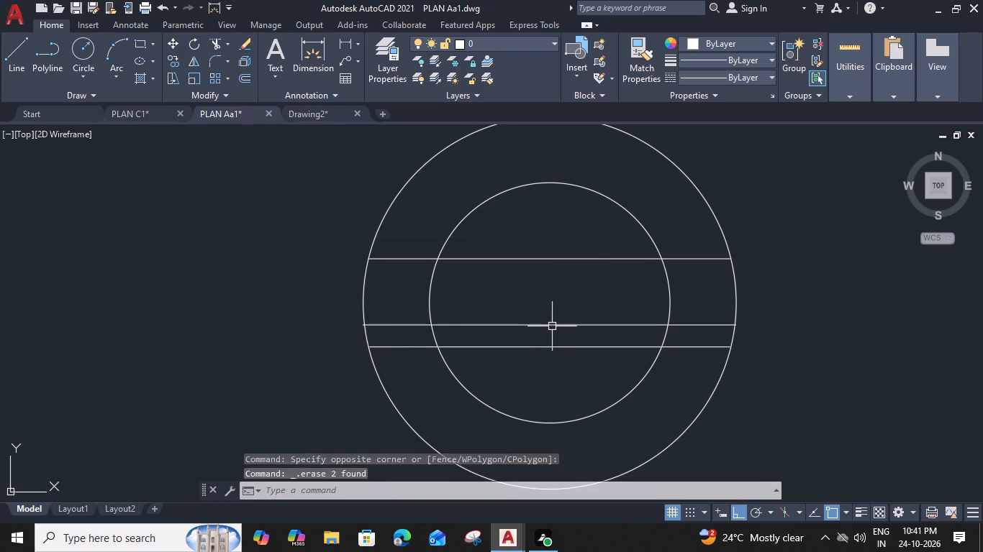
left_click(552, 326)
key("Delete")
Trim the inner knob circle's arcs between the two horizontal bar lines on both sides.
type("tr")
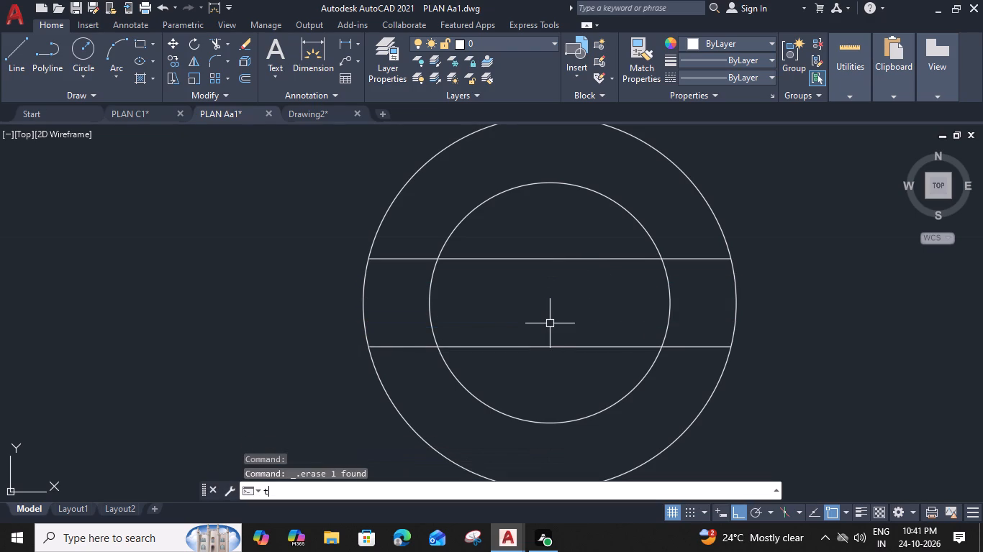
key("space")
left_click(416, 311)
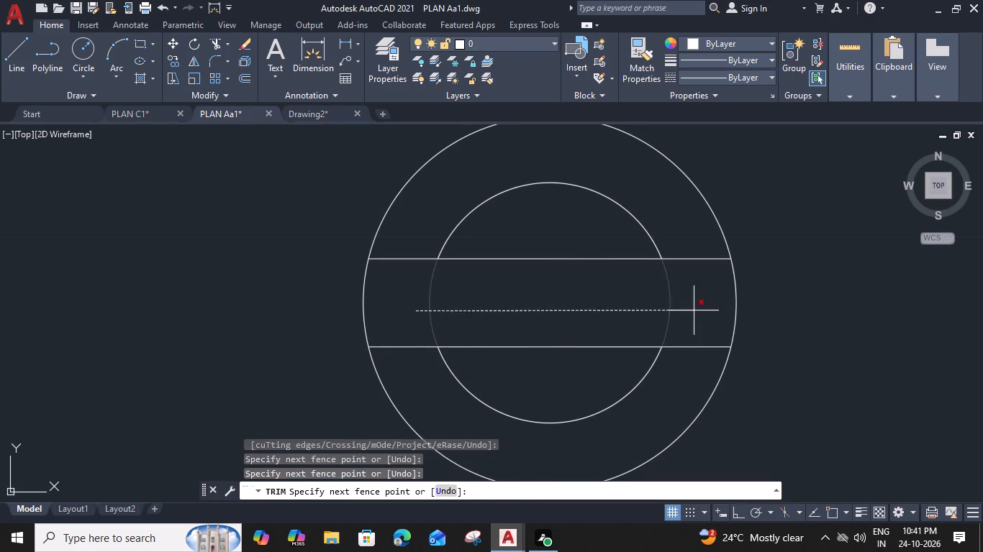
left_click(694, 310)
key("Escape")
Group the knob's circle, arcs and bar lines into one object.
scroll(693, 308, "down", 2)
left_click_drag(733, 257, 727, 262)
left_click(508, 374)
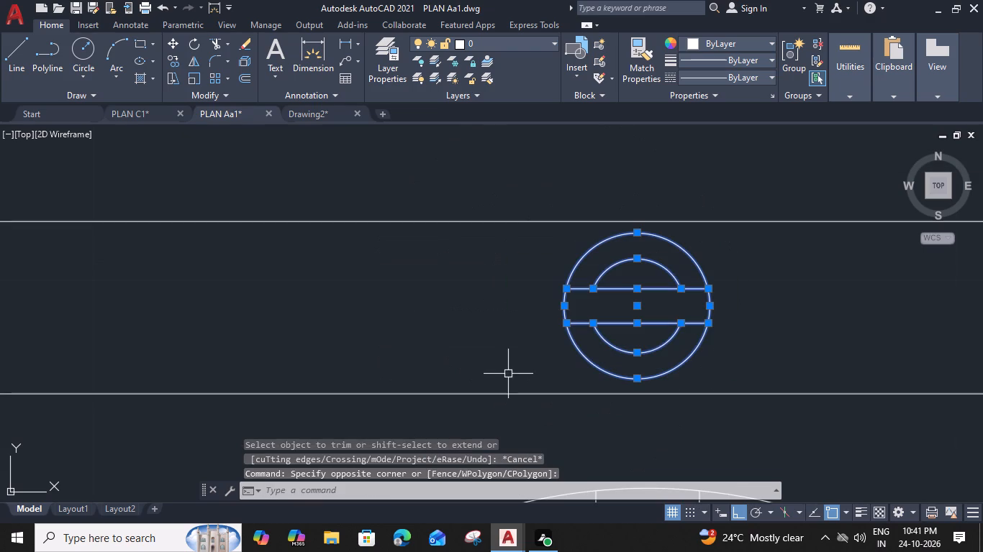
type("g")
key("space")
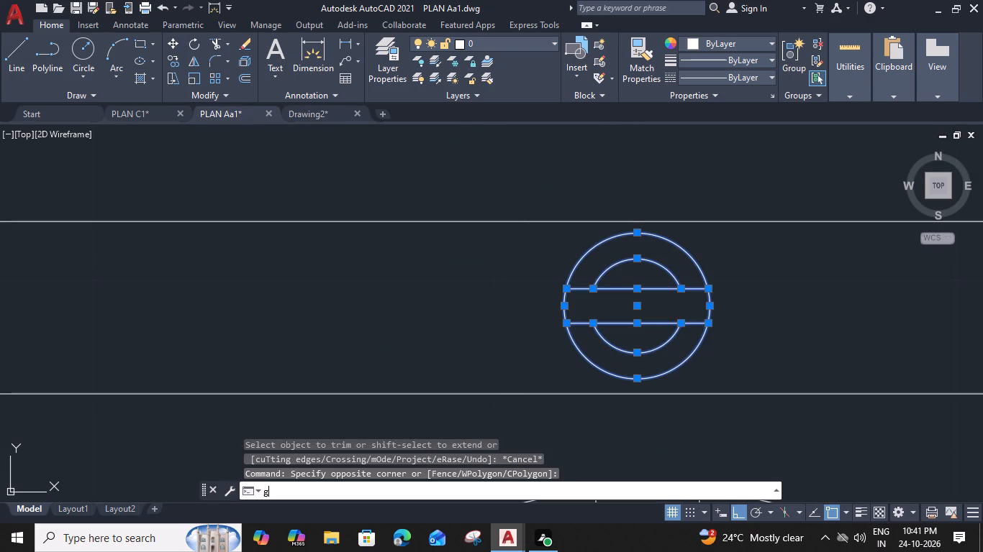
Mirror the knob group about the stove's vertical centre line to the east burner, keeping the original.
left_click(604, 244)
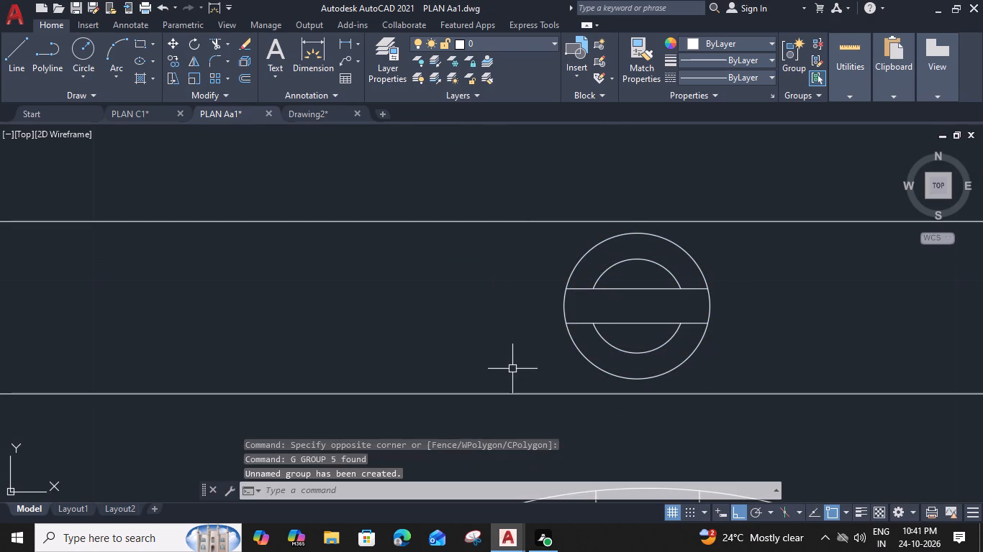
key("m")
key("i")
key("space")
scroll(691, 316, "down", 2)
middle_click_drag(712, 316, 350, 272)
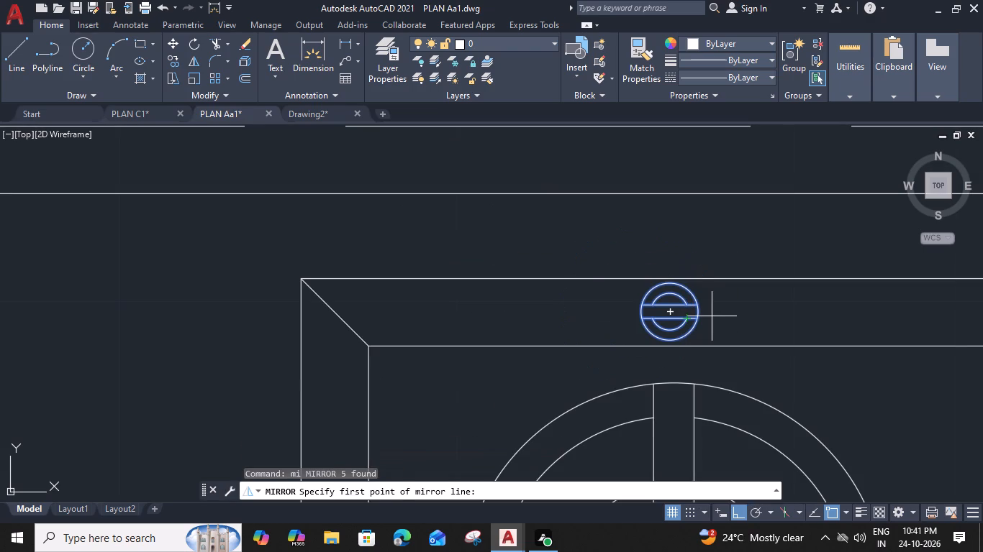
scroll(586, 267, "down", 2)
left_click(665, 280)
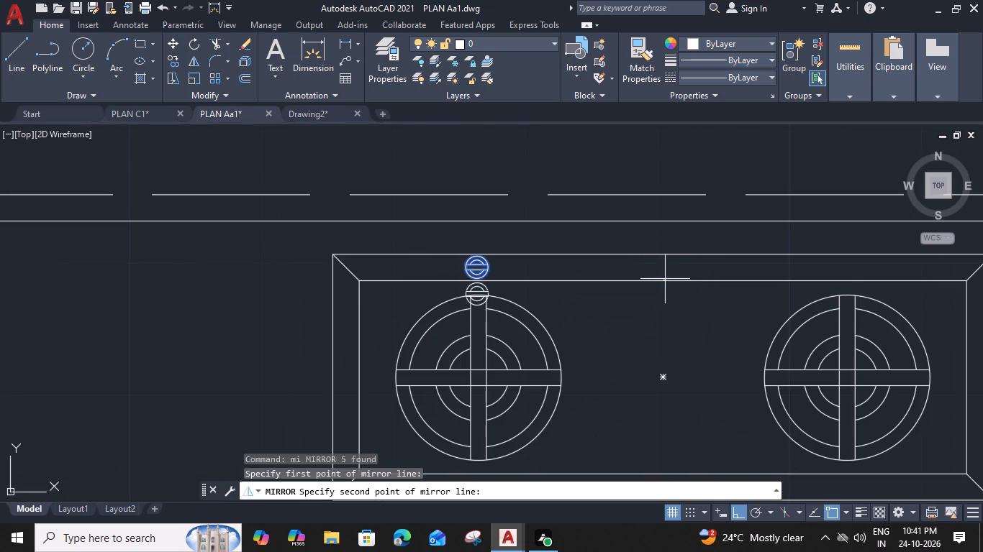
left_click(665, 254)
key("space")
Start a rectangle for the west counter of the kitchen.
scroll(665, 254, "down", 2)
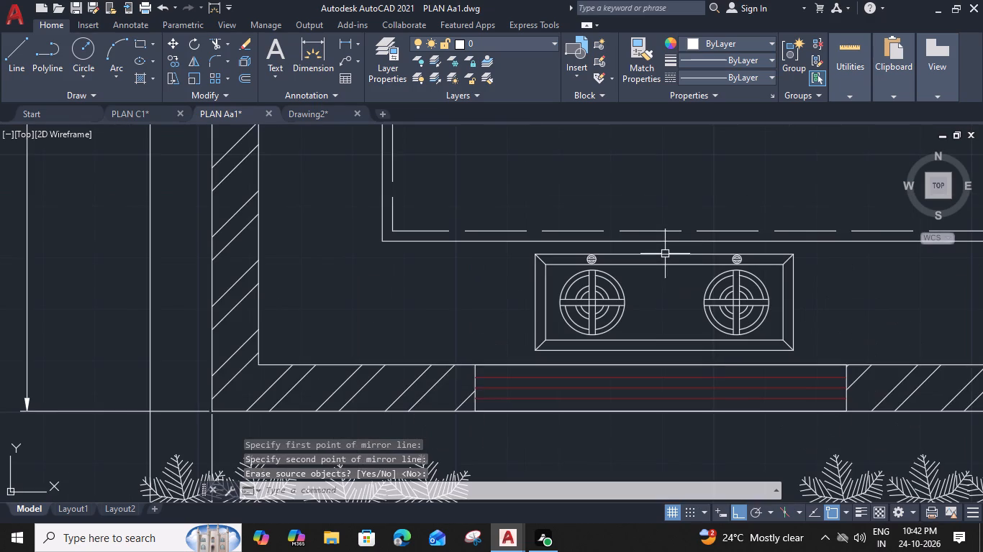
middle_click_drag(227, 226, 411, 455)
middle_click_drag(416, 225, 430, 359)
scroll(433, 349, "down", 1)
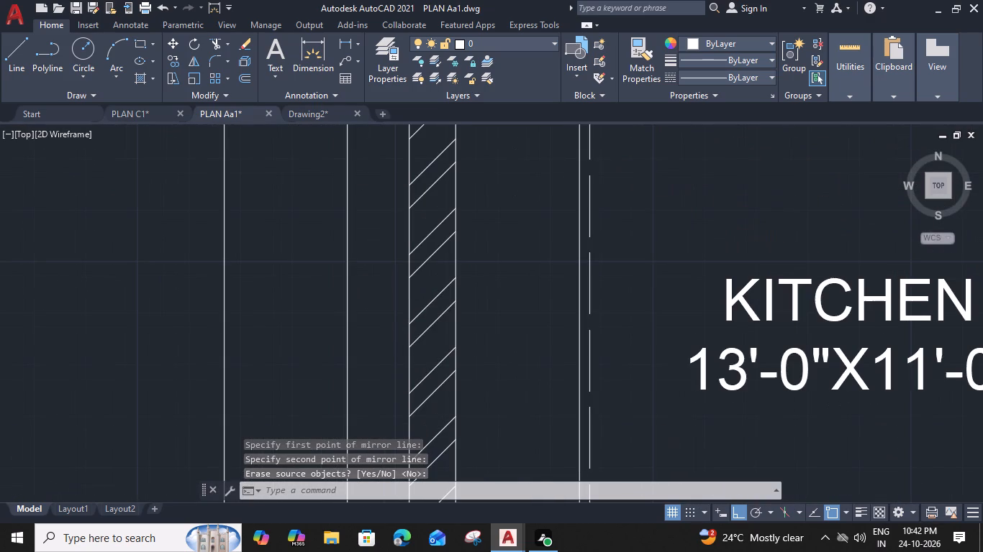
scroll(429, 361, "down", 1)
middle_click_drag(450, 316, 455, 290)
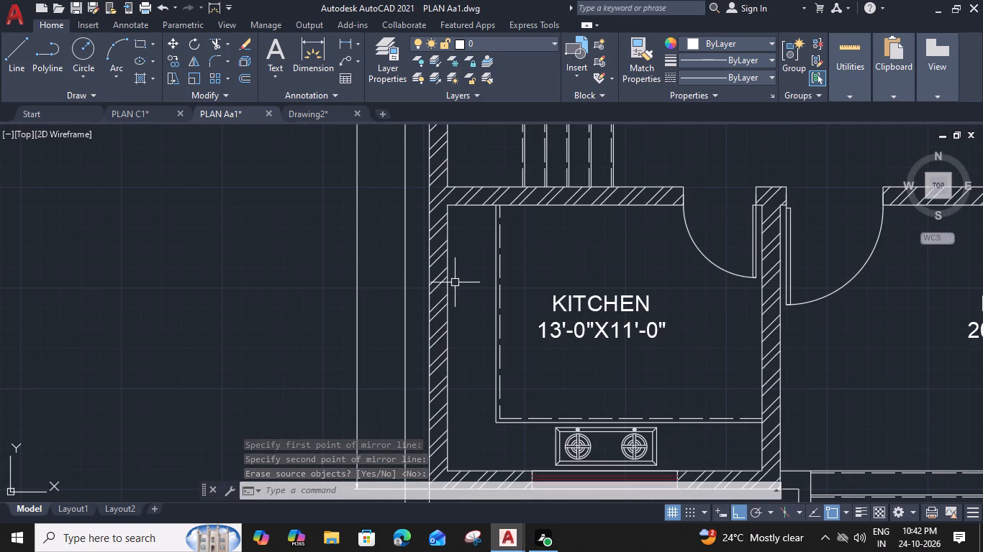
type("rec")
key("space")
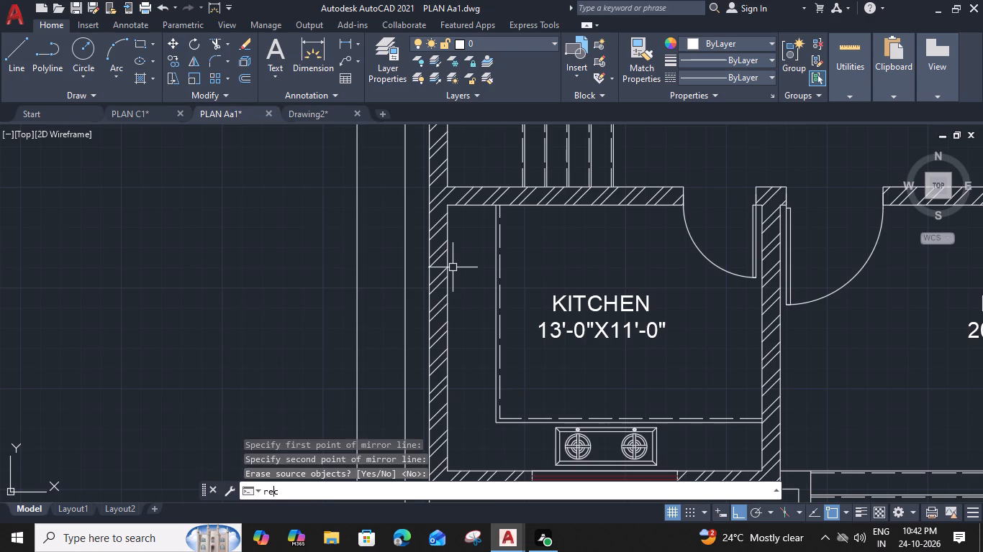
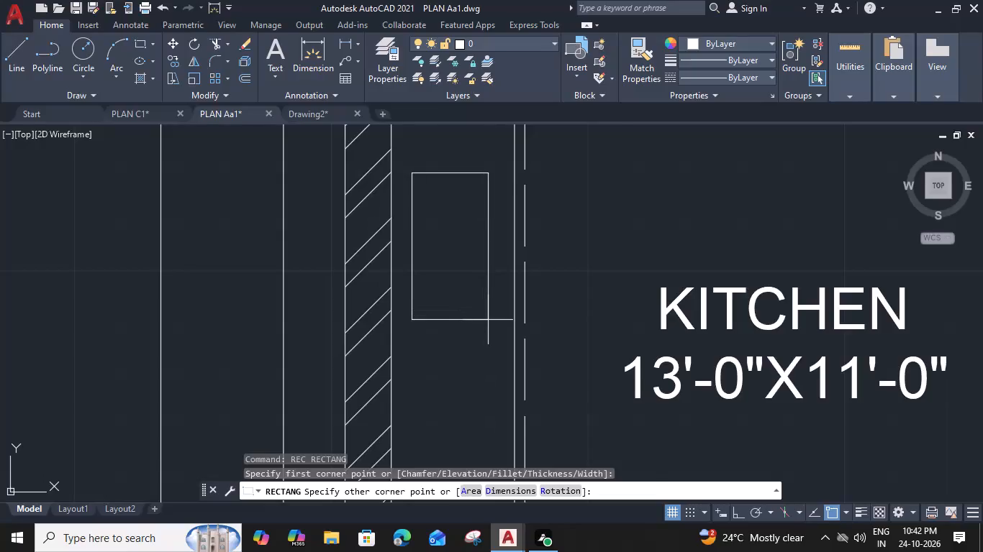
Finish the tall rectangle on the kitchen's west counter, between the hatched wall and the counter edge.
scroll(488, 320, "down", 2)
middle_click_drag(486, 335, 518, 321)
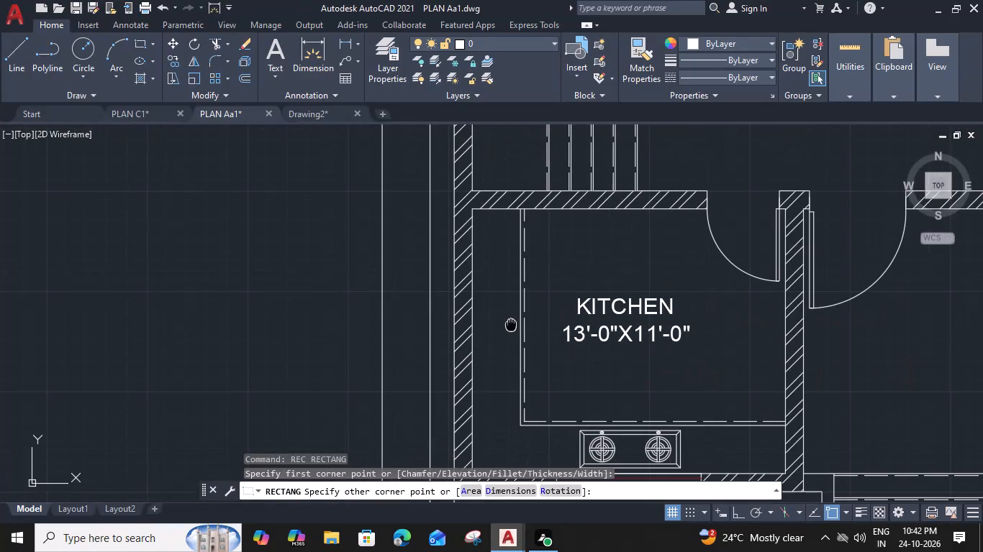
middle_click_drag(518, 321, 581, 300)
scroll(586, 310, "up", 1)
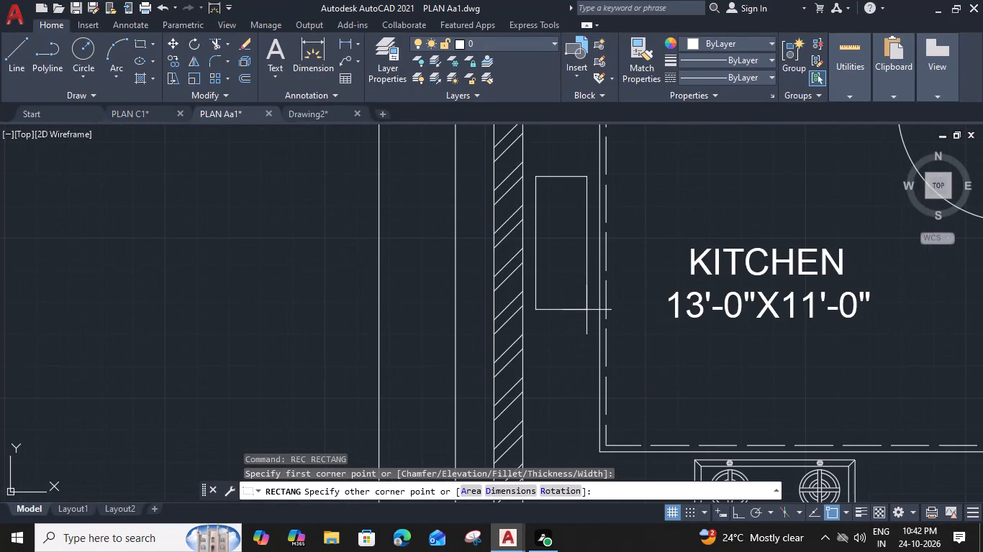
left_click(591, 310)
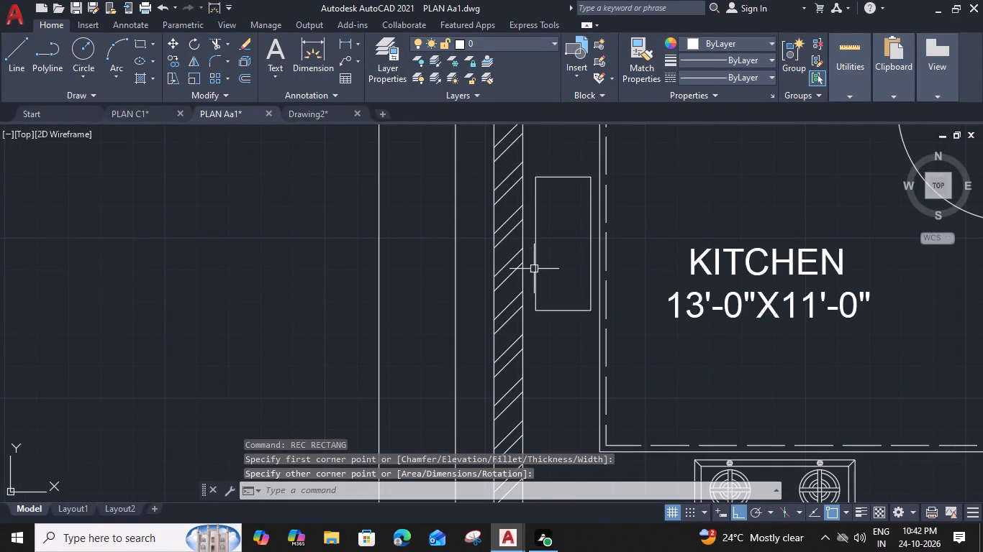
Move the counter rectangle about 1.8" west towards the hatched wall.
left_click(535, 269)
type("m")
key("space")
middle_click_drag(525, 272, 525, 278)
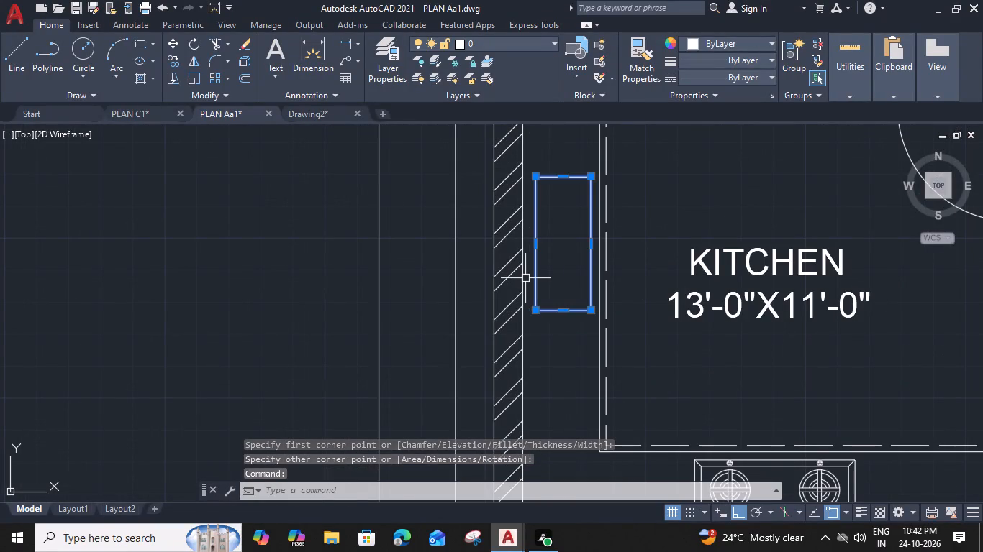
middle_click_drag(525, 278, 534, 329)
scroll(538, 293, "up", 2)
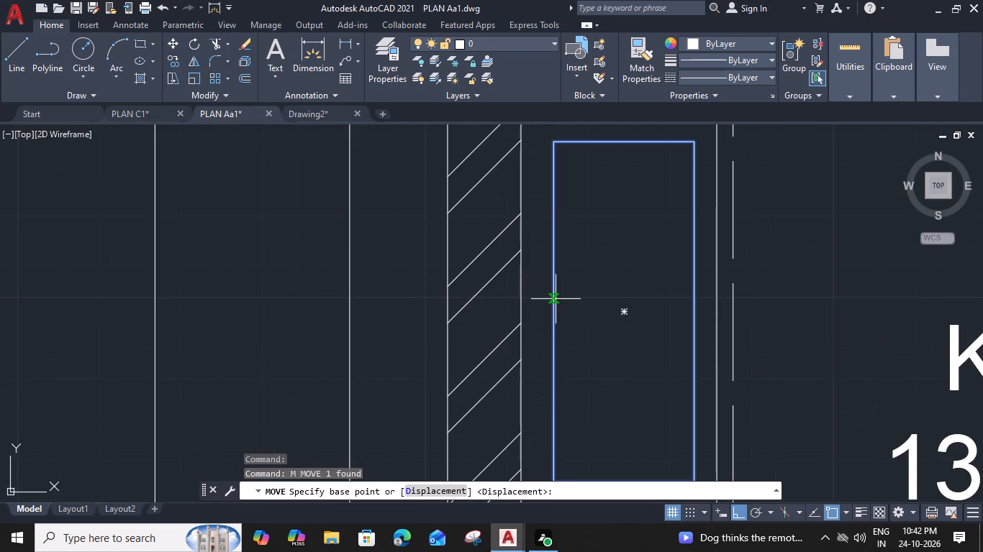
left_click(552, 314)
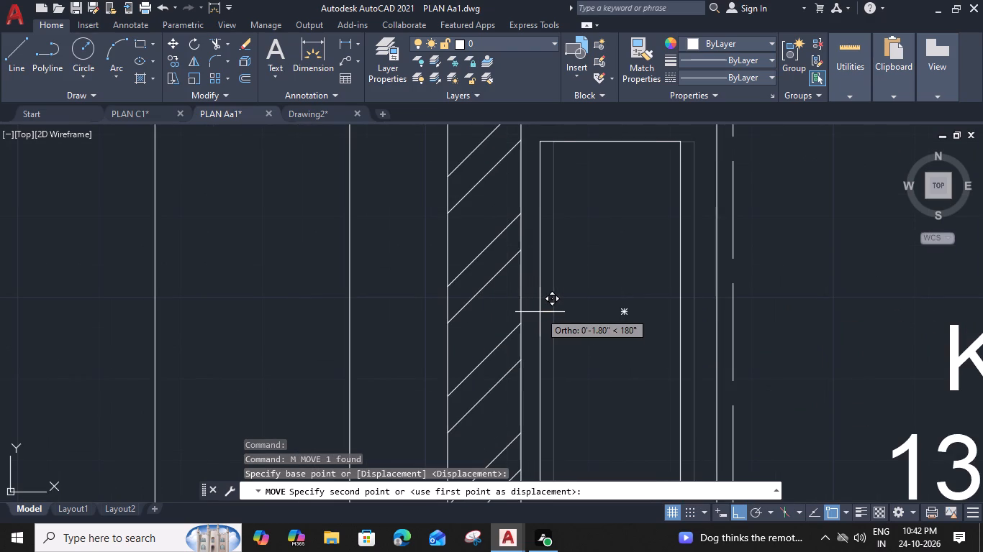
left_click(540, 312)
Stretch the rectangle's east side towards the counter edge and its west side towards the wall, leaving small gaps.
left_click(684, 318)
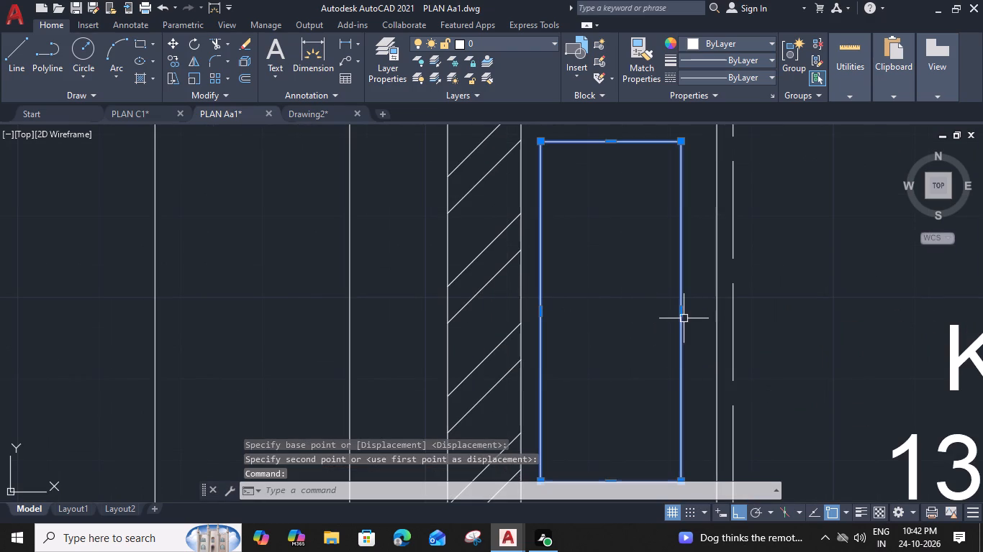
left_click(683, 313)
left_click(701, 316)
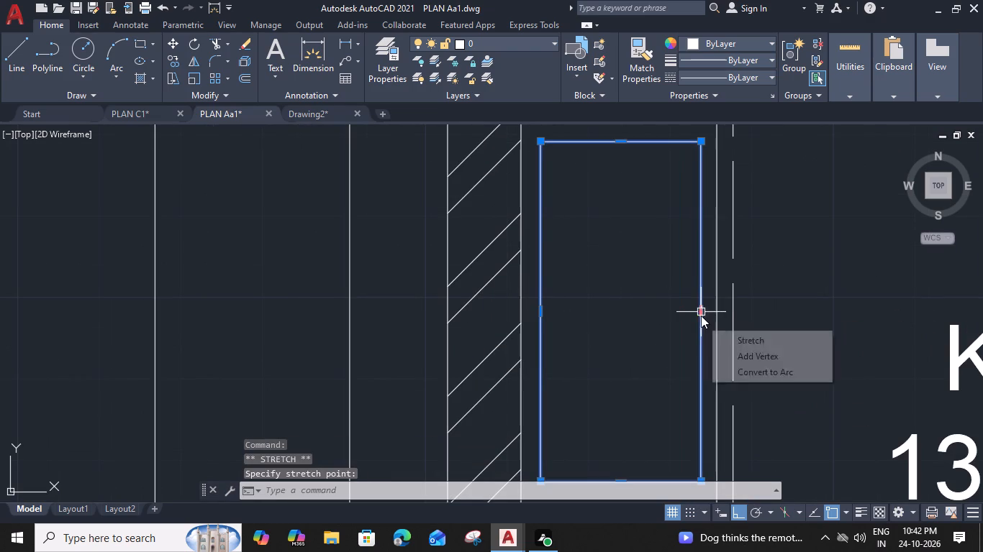
middle_click_drag(600, 318, 599, 328)
scroll(545, 321, "up", 2)
left_click(530, 323)
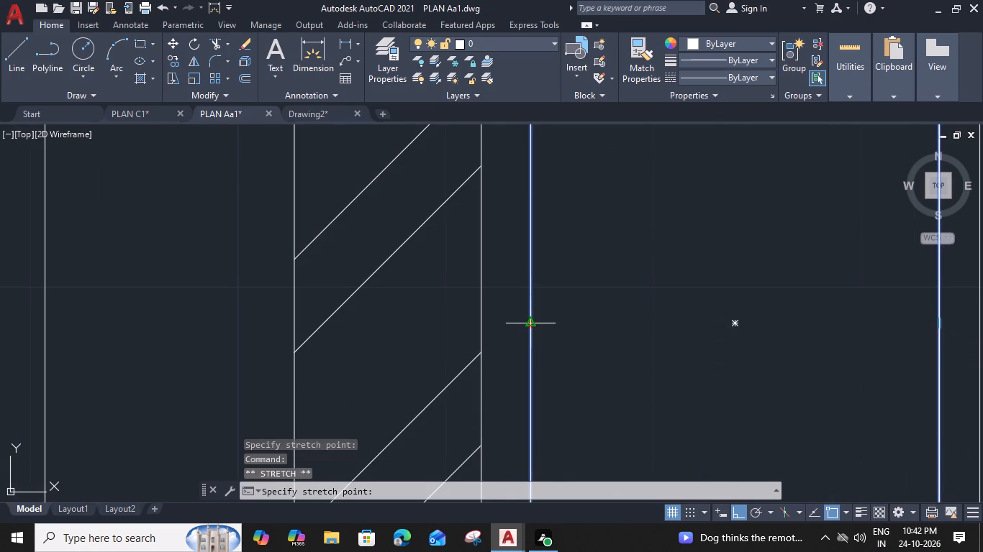
left_click(509, 323)
scroll(509, 323, "down", 2)
scroll(595, 323, "down", 2)
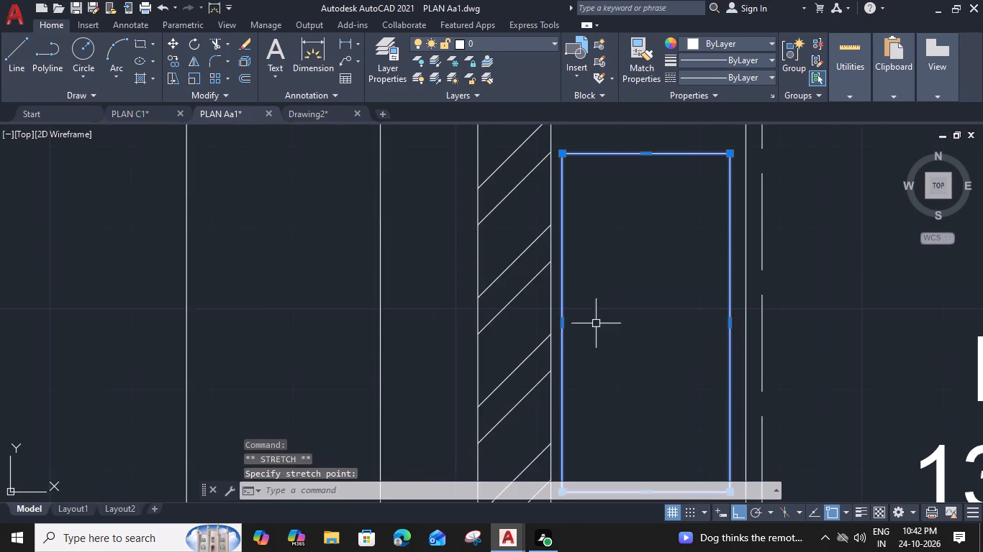
Offset the counter rectangle inward three successive times at 0.6" spacing.
middle_click_drag(602, 329, 568, 305)
type("o 0")
type(".5")
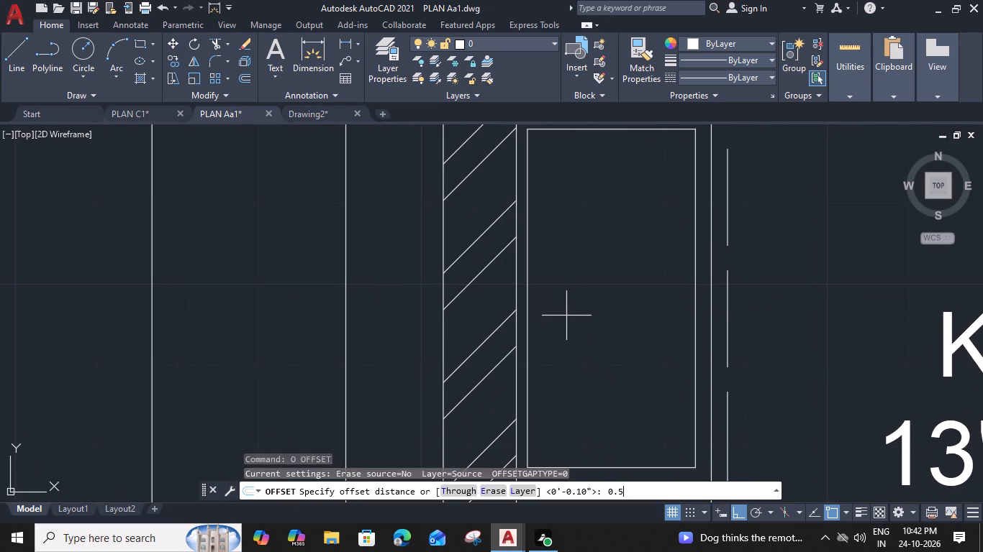
key("BackSpace")
key("6")
key("shift+quotedbl")
key("Return")
left_click(589, 323)
left_click(533, 293)
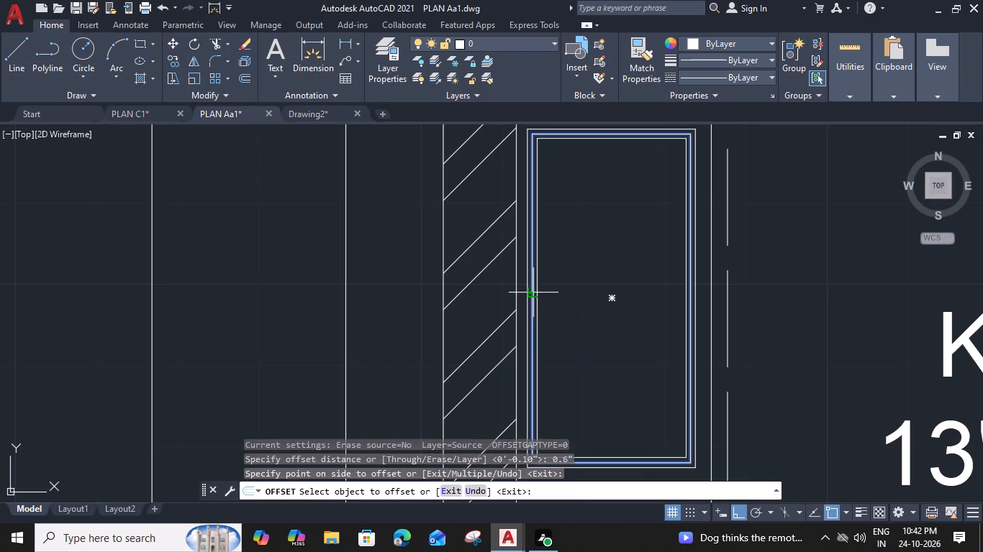
left_click(574, 301)
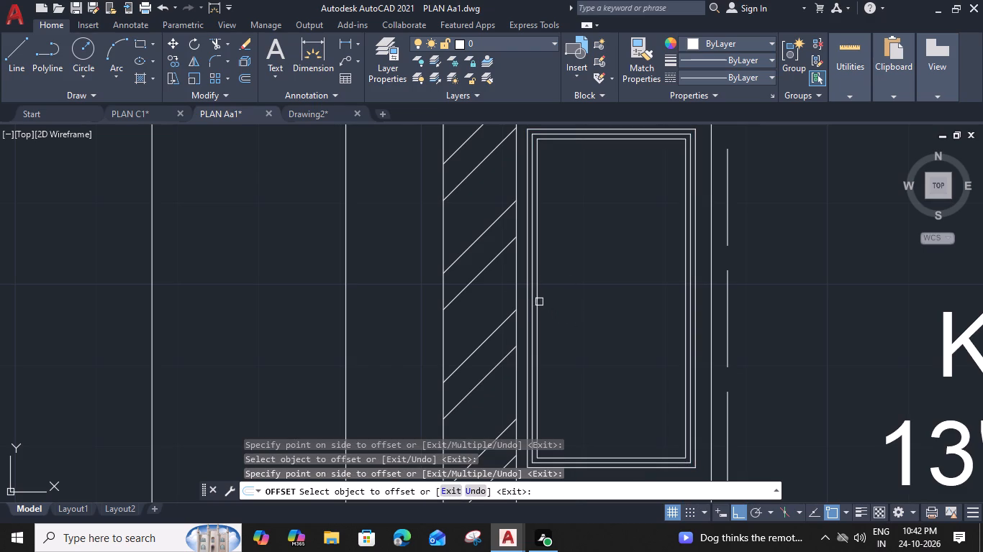
left_click(539, 303)
left_click(565, 305)
key("Escape")
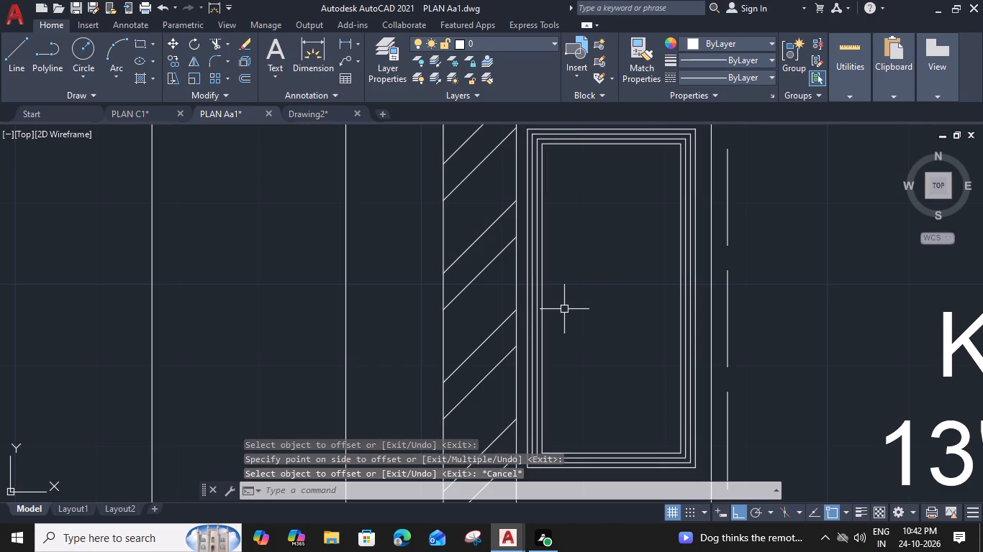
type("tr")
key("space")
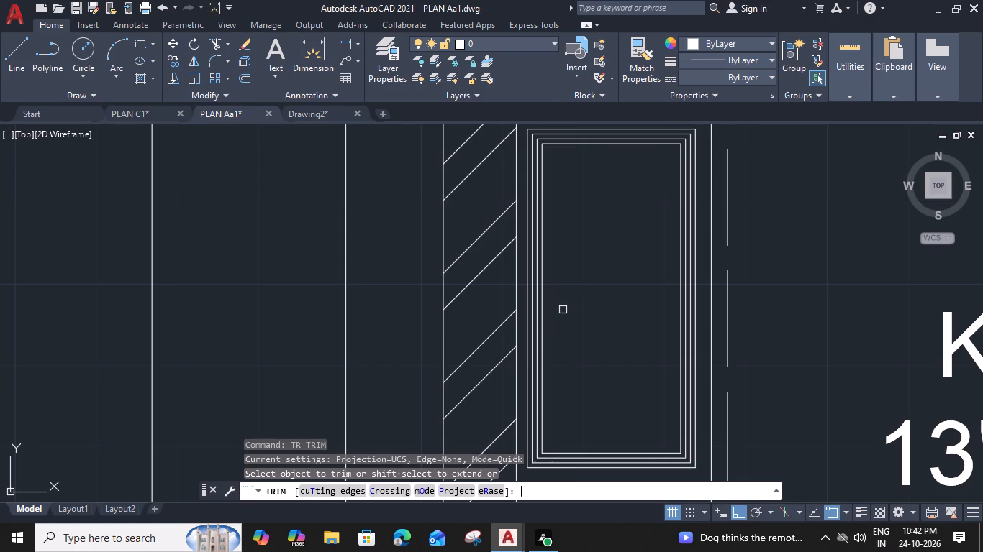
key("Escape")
Delete the two intermediate offset rectangles, keeping the outermost and innermost ones.
left_click(536, 321)
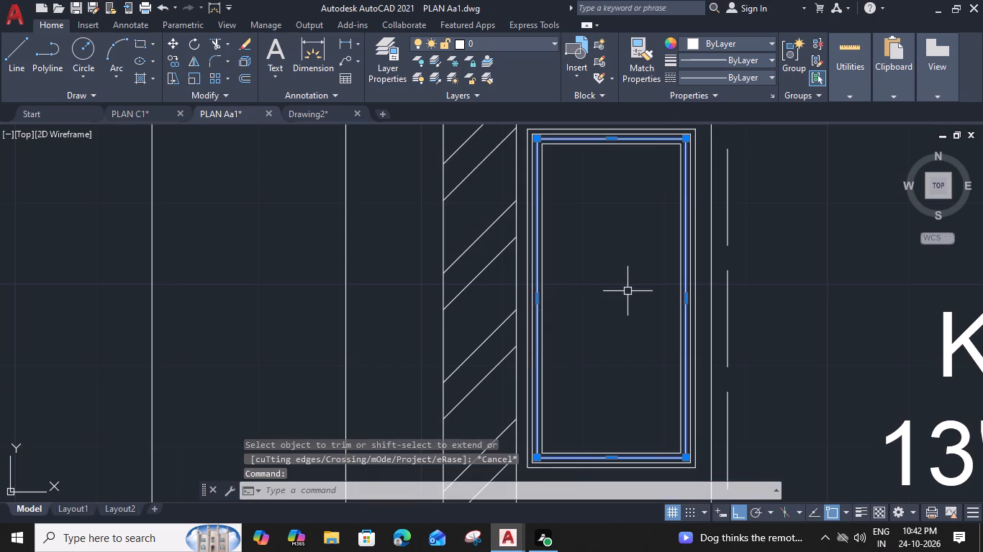
key("Delete")
left_click(533, 319)
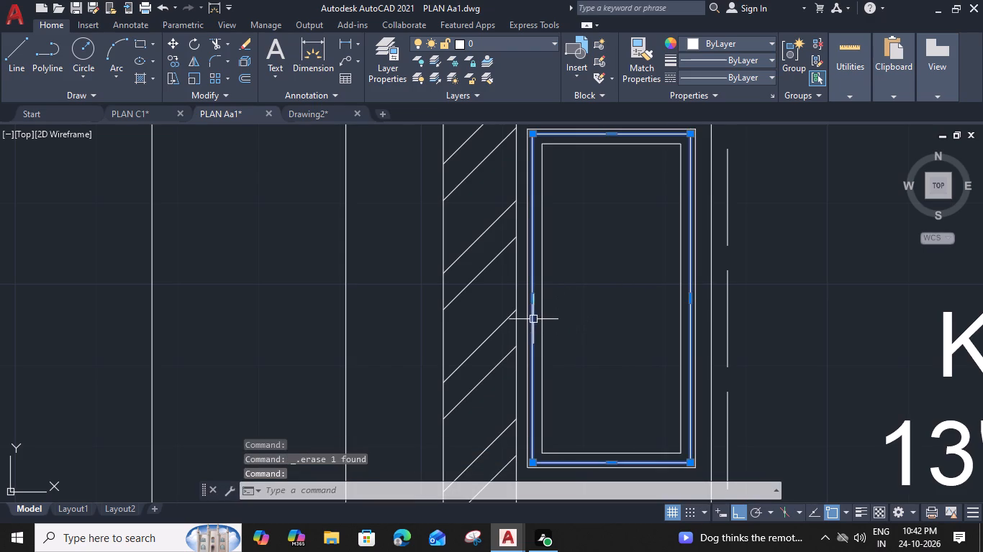
key("Delete")
Draw a smaller rectangle within the northern half of the inner counter rectangle, just inside its edges.
middle_click_drag(596, 284, 558, 284)
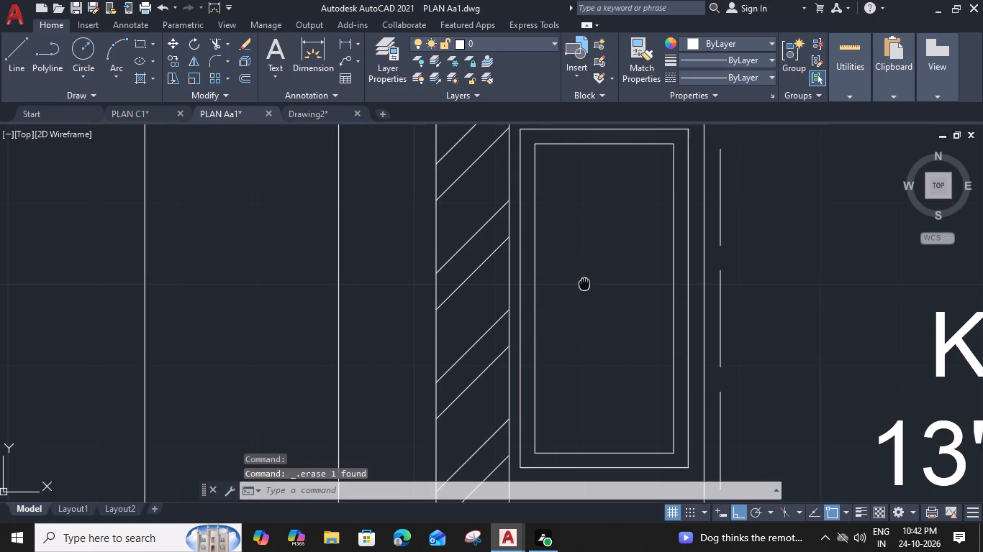
middle_click_drag(558, 284, 545, 286)
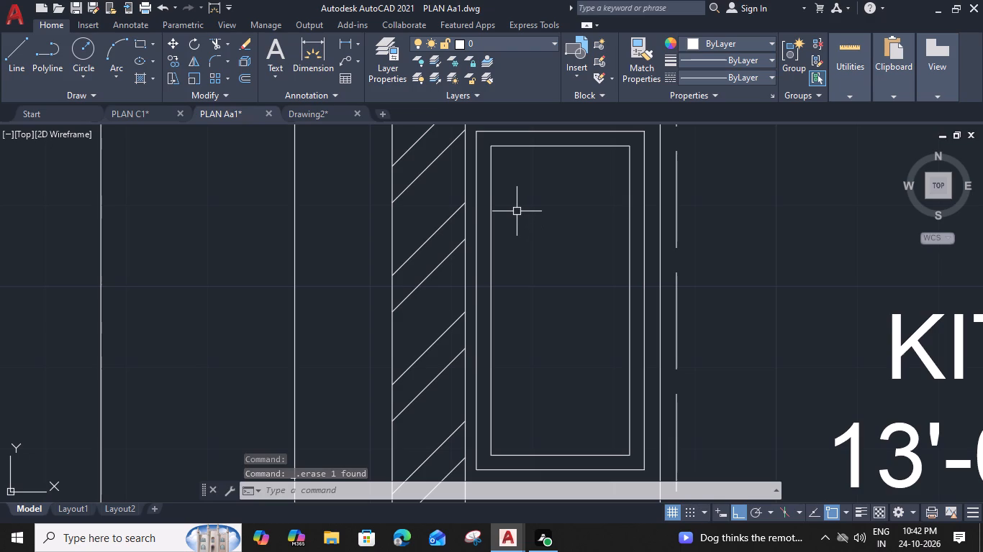
type("rec")
key("space")
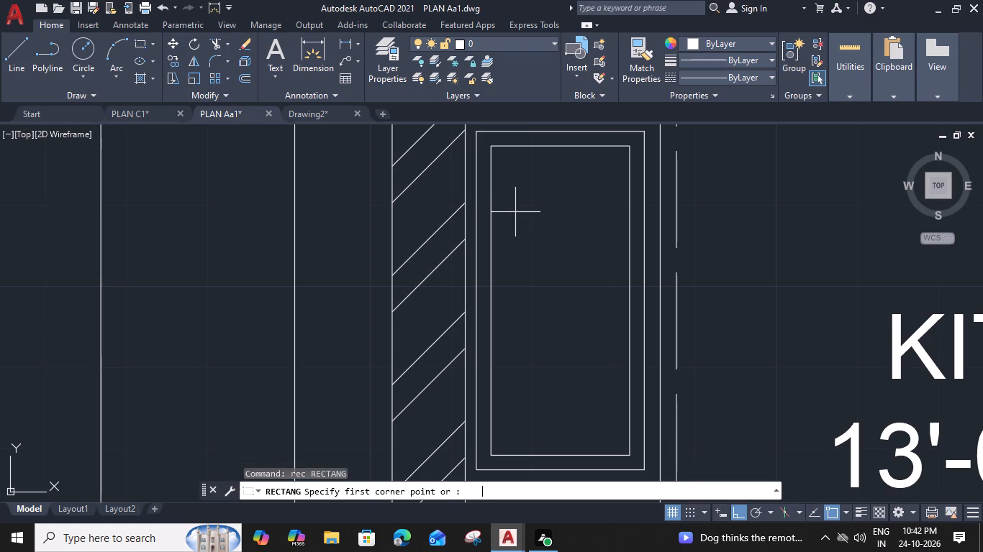
middle_click_drag(507, 182, 494, 195)
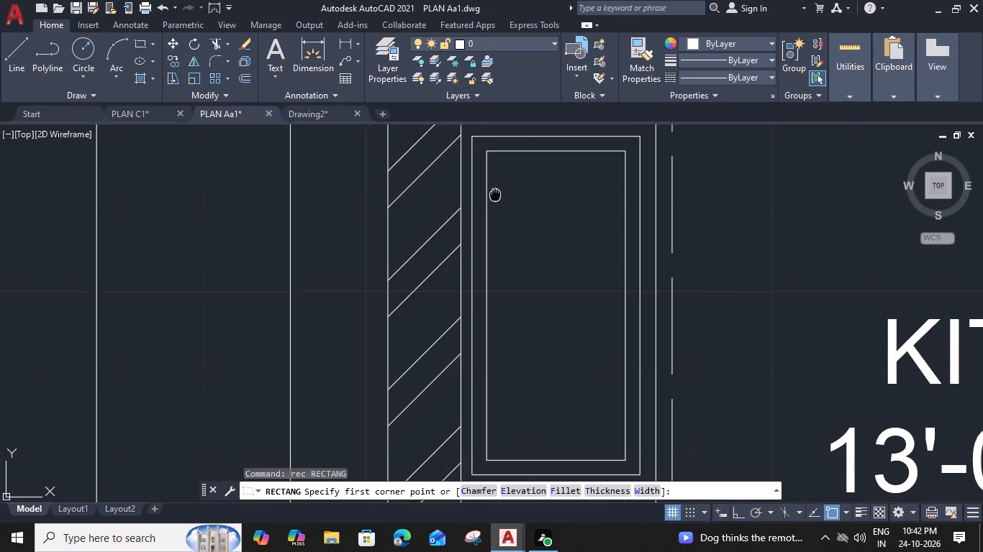
middle_click_drag(494, 195, 447, 207)
left_click(444, 183)
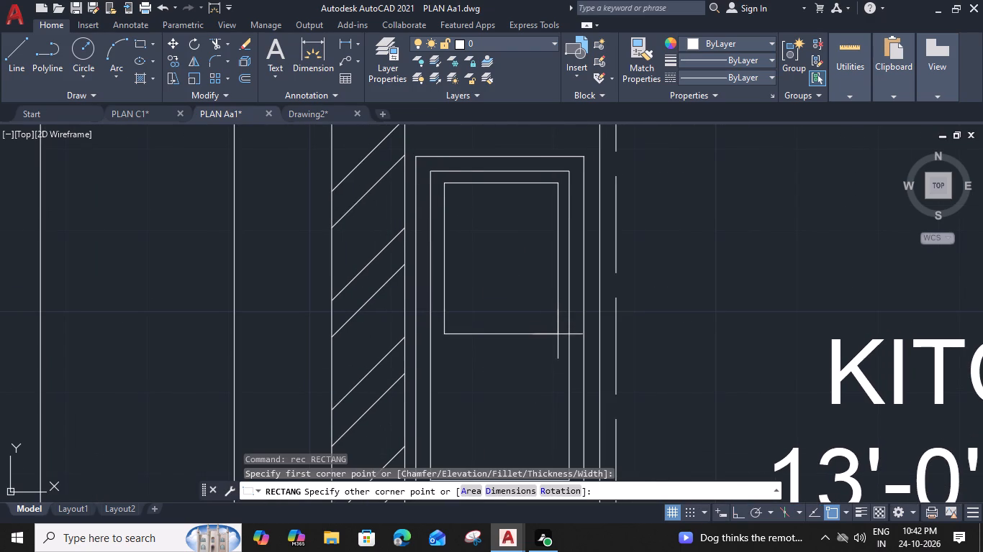
left_click(558, 337)
Offset the smaller rectangle inward twice in succession by 0.6".
left_click(504, 340)
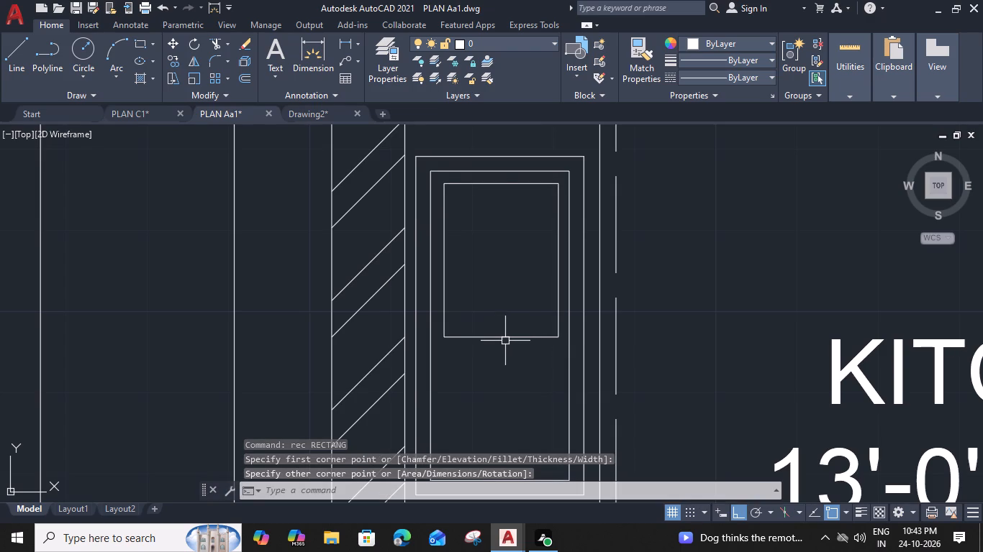
type("o 0.6\"")
key("Return")
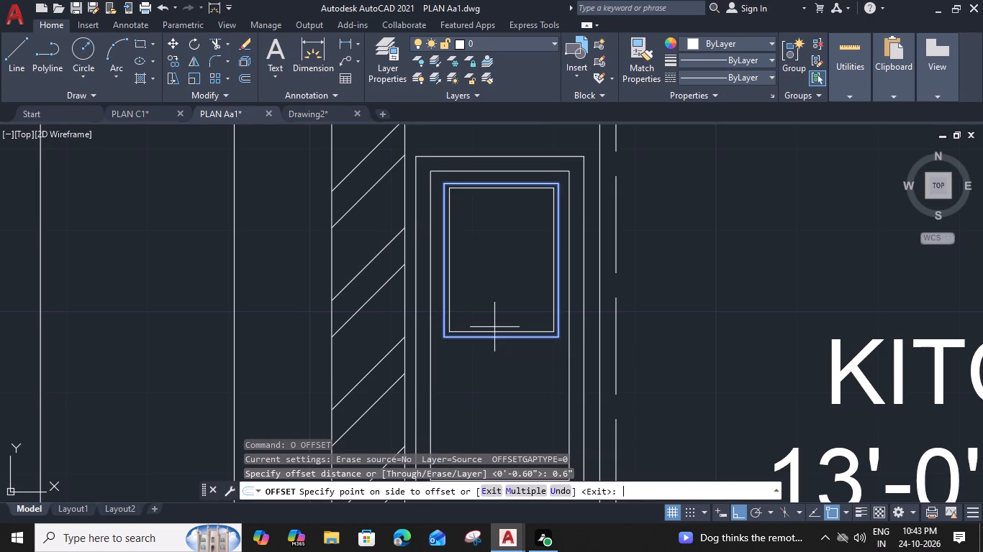
left_click(493, 309)
left_click(504, 332)
left_click(502, 305)
key("Escape")
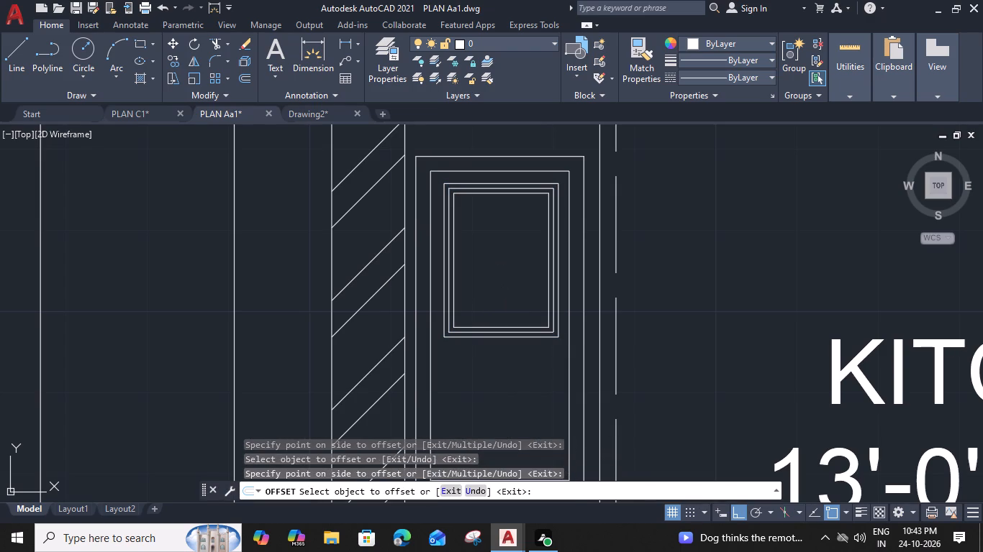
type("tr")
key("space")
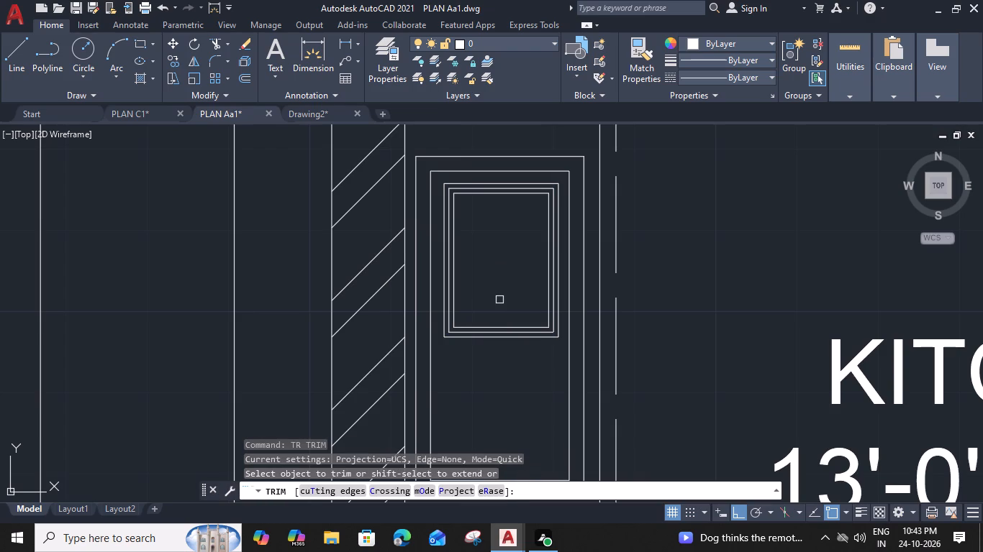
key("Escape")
Delete the middle one of the smaller rectangle's three nested outlines.
middle_click_drag(499, 300, 486, 315)
left_click(540, 287)
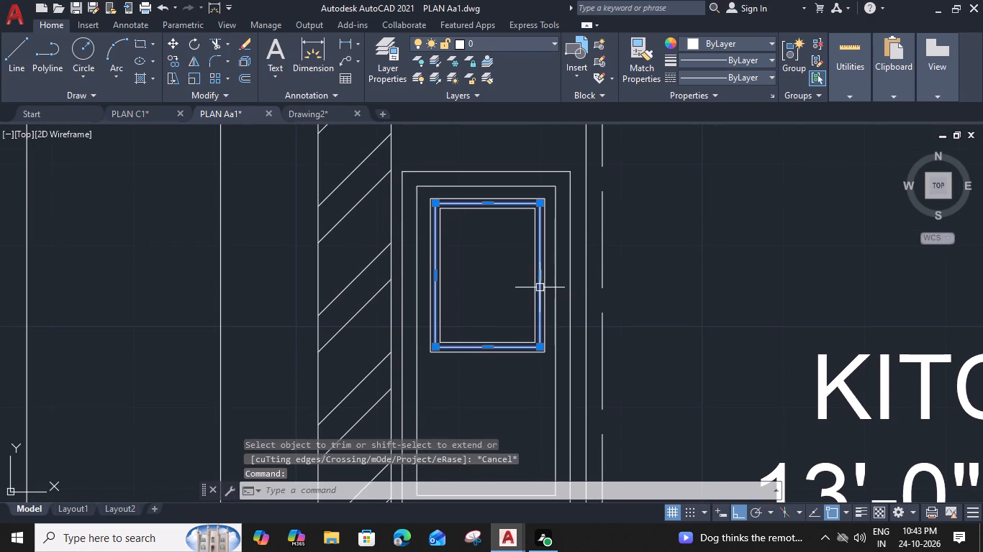
key("Delete")
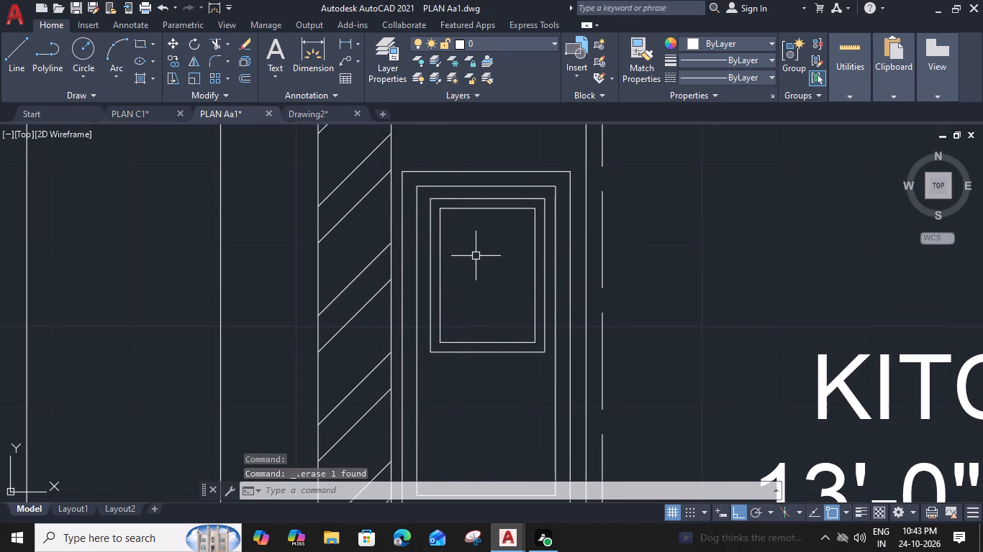
Draw a horizontal line from the west midpoint of the innermost rectangle to the outermost rectangle's west side.
type("l")
key("space")
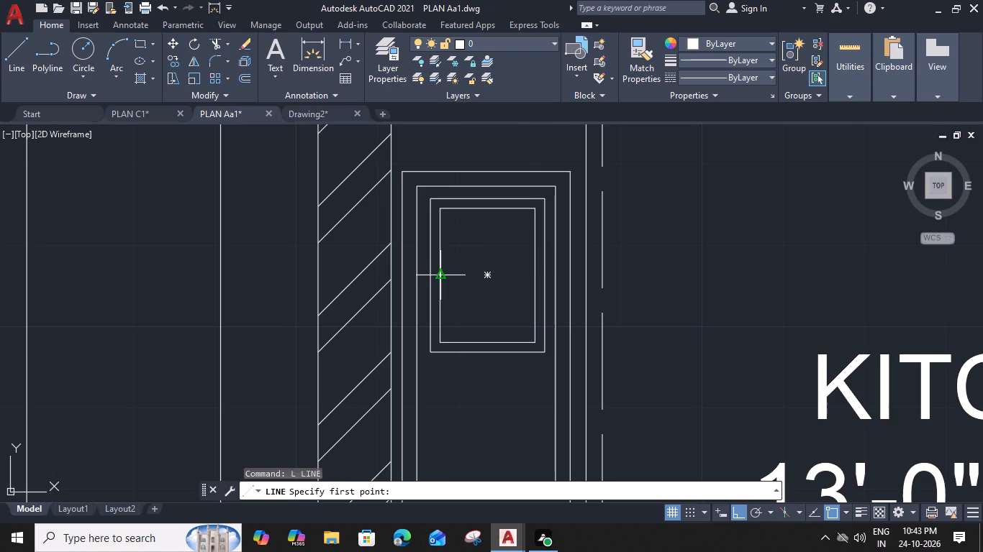
left_click(440, 278)
left_click(404, 277)
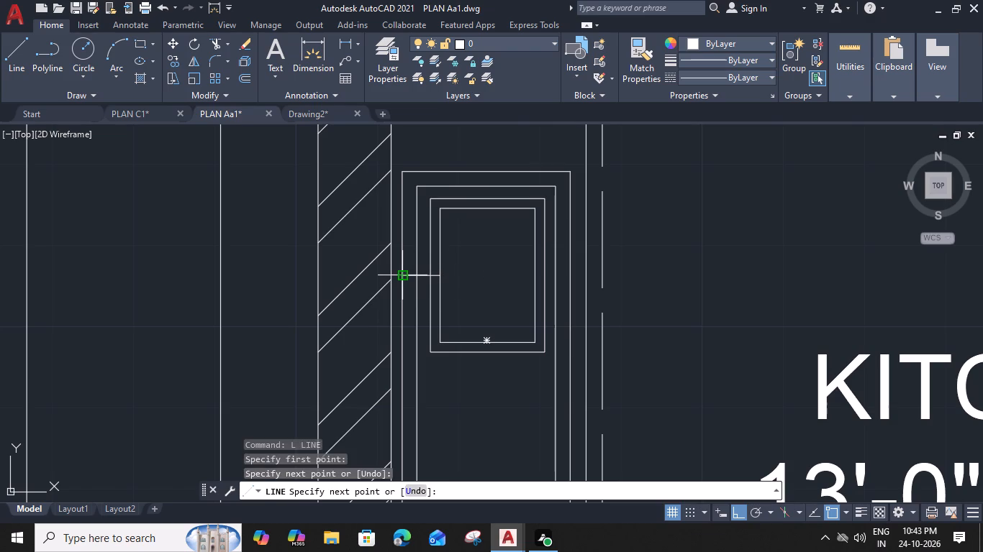
key("space")
Offset the short horizontal line at the nested rectangles' west side by 0.3", twice to the north and twice to the south.
left_click(426, 277)
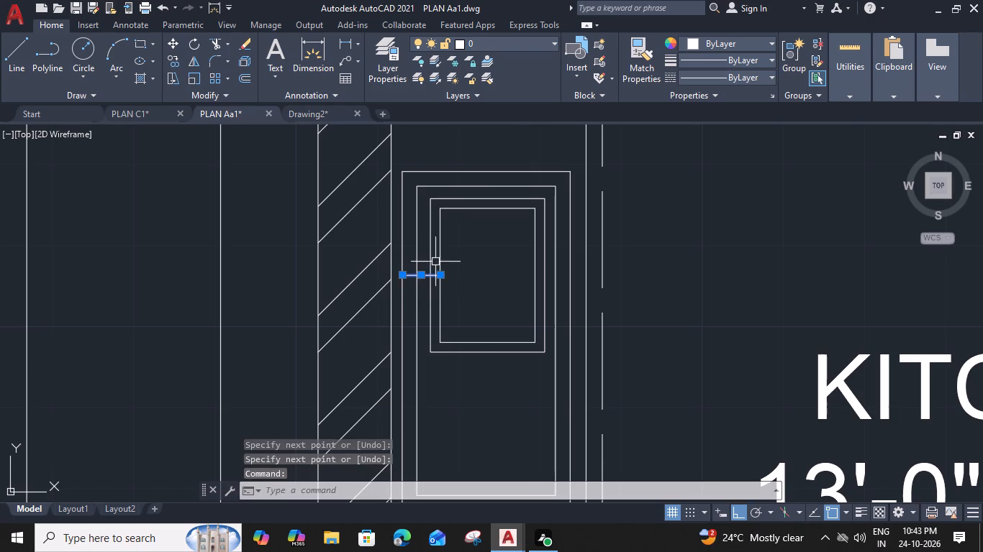
type("o")
key("space")
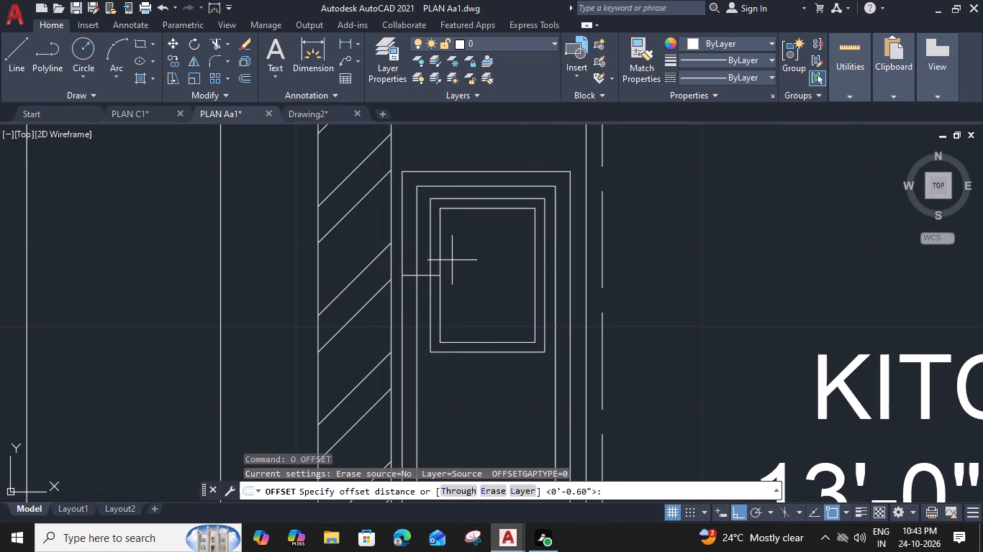
key("0")
type(".3")
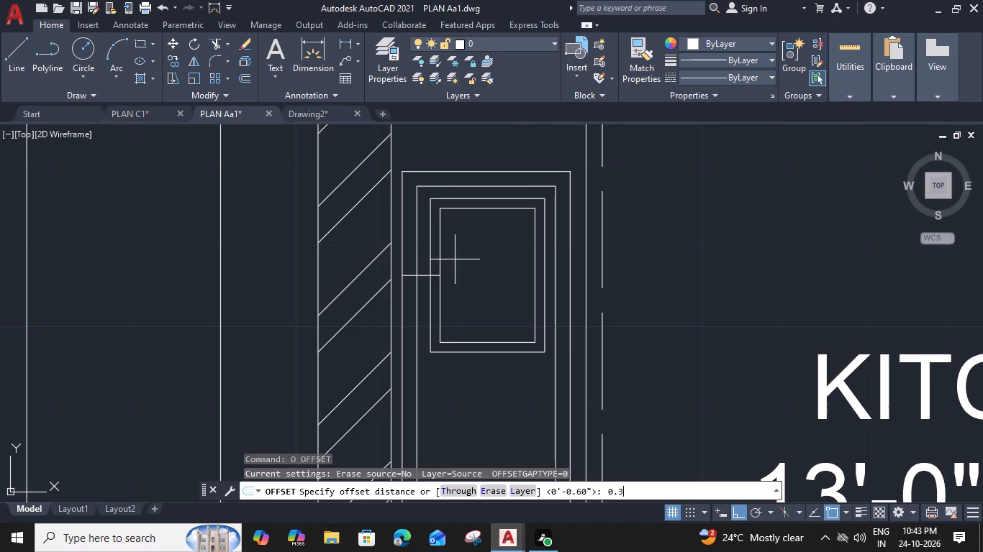
key("shift+quotedbl")
key("Return")
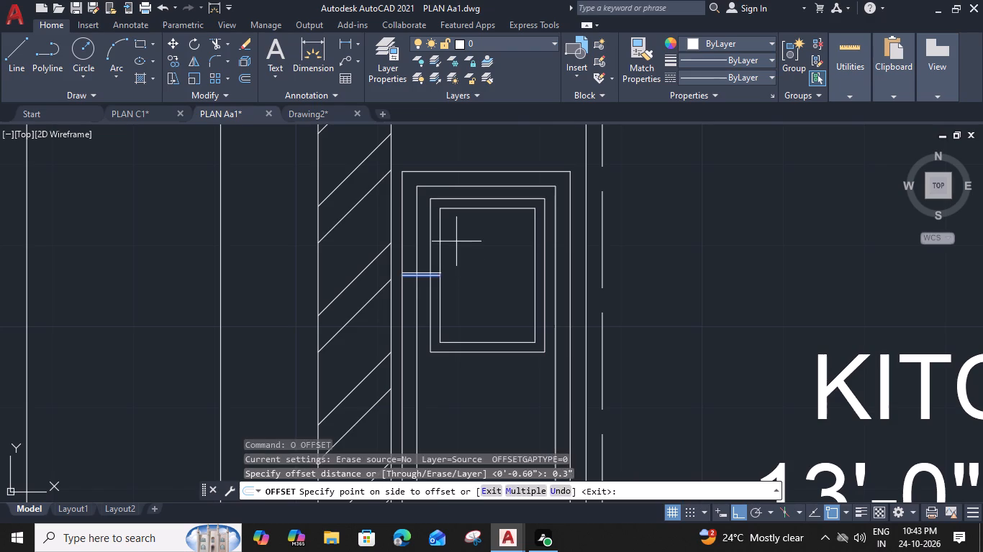
left_click(456, 241)
scroll(427, 276, "up", 3)
left_click(450, 270)
left_click(447, 307)
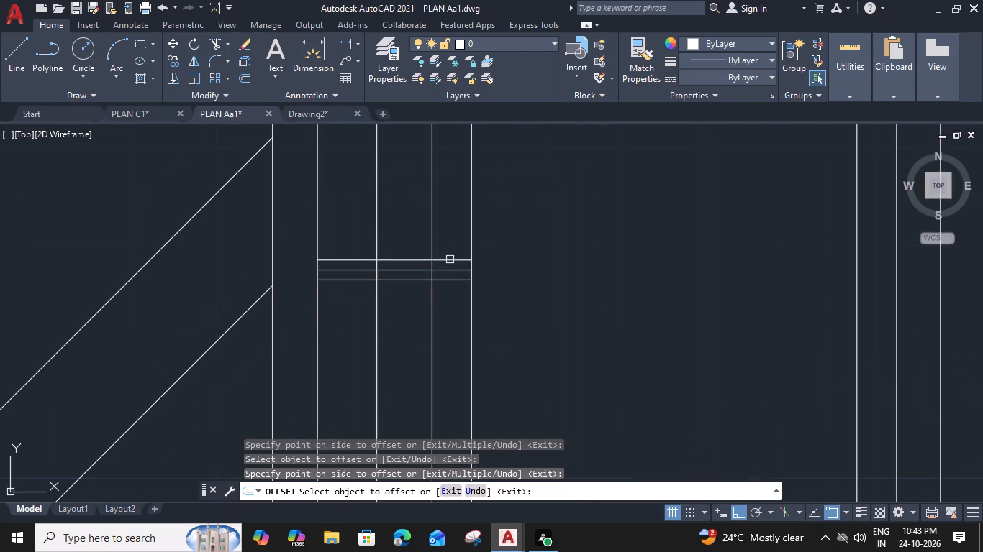
left_click(450, 259)
left_click(450, 232)
left_click(454, 280)
left_click(454, 303)
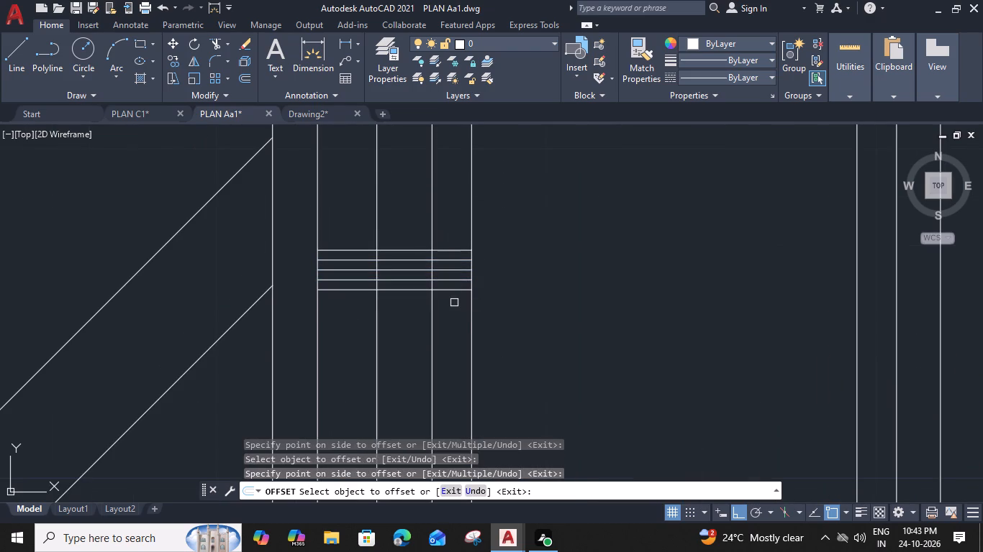
key("Escape")
Delete the three middle lines of the stack, keeping only the northernmost and southernmost lines.
left_click(459, 256)
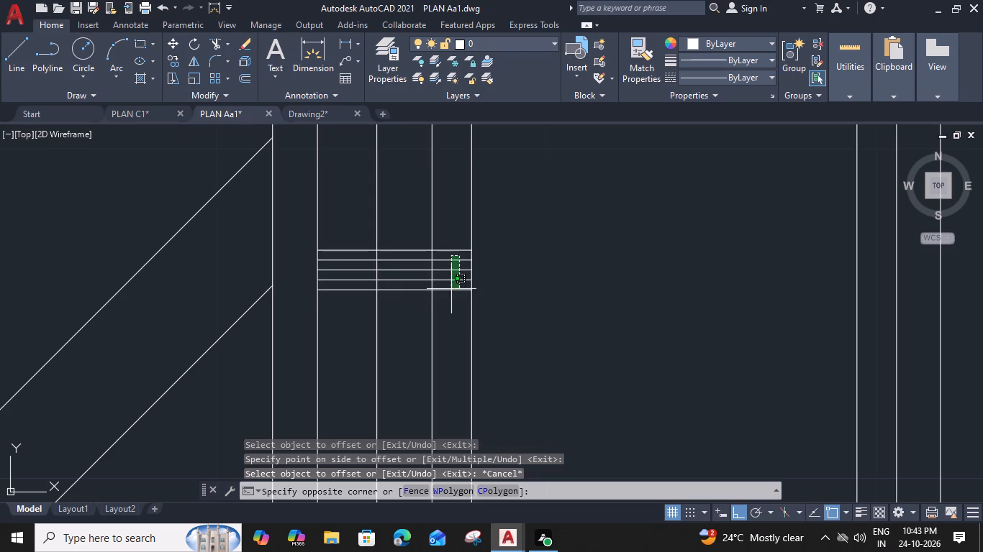
left_click(451, 288)
key("Delete")
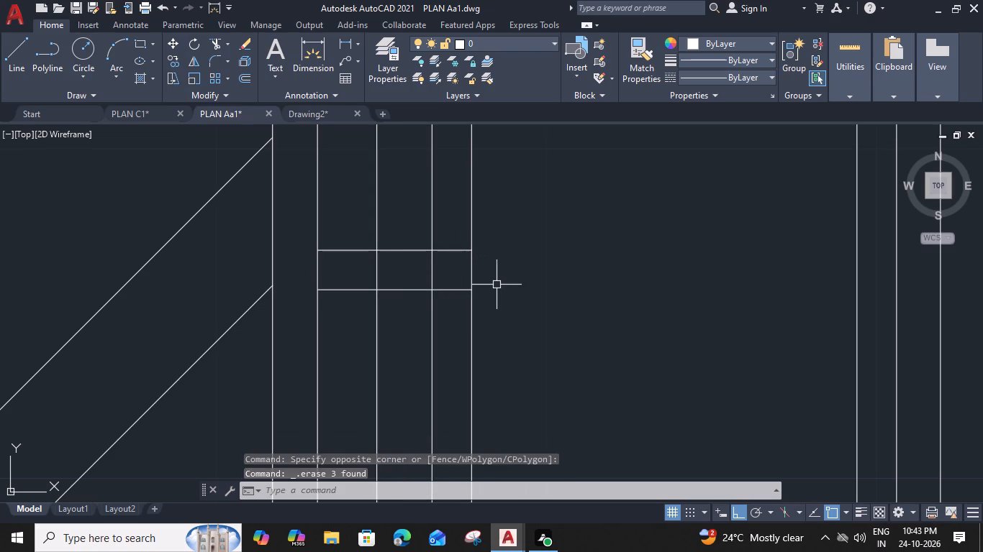
Trim the two rectangle edges crossing between the remaining pair of short horizontal lines to form an open channel.
scroll(497, 285, "down", 1)
middle_click_drag(497, 285, 481, 287)
type("tr")
key("space")
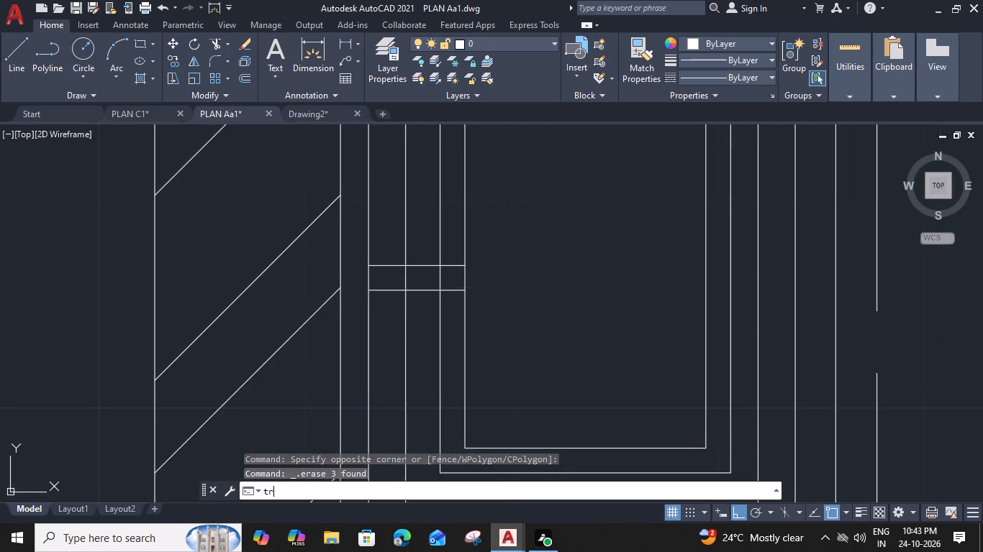
left_click(442, 277)
left_click(408, 277)
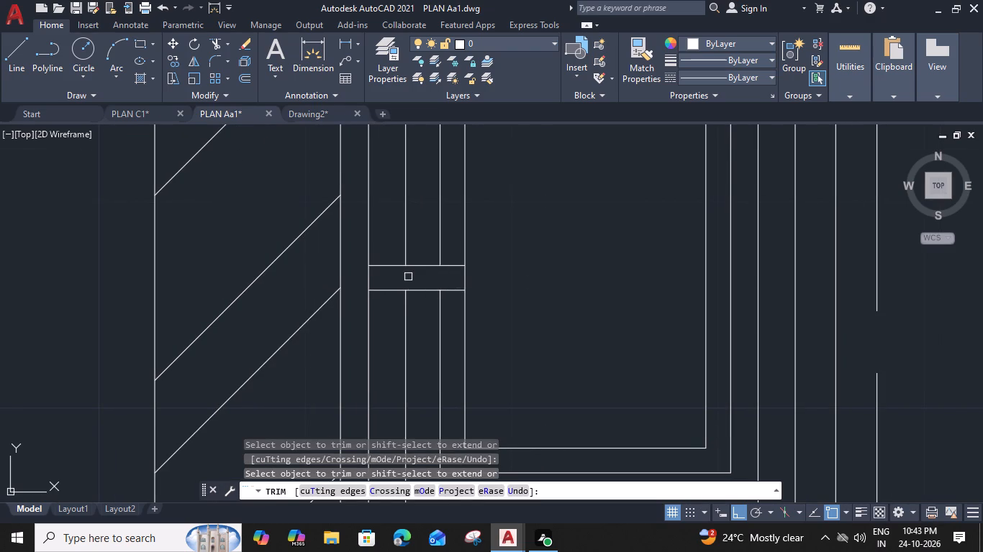
scroll(432, 277, "down", 1)
key("Escape")
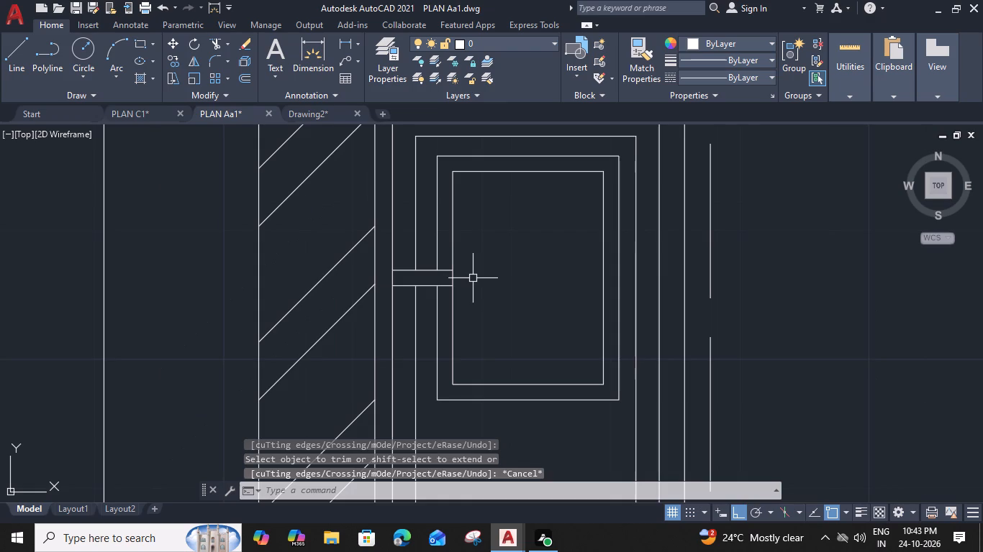
Draw a horizontal line across the innermost rectangle from its west midpoint to its east side.
type("l")
key("space")
left_click(451, 280)
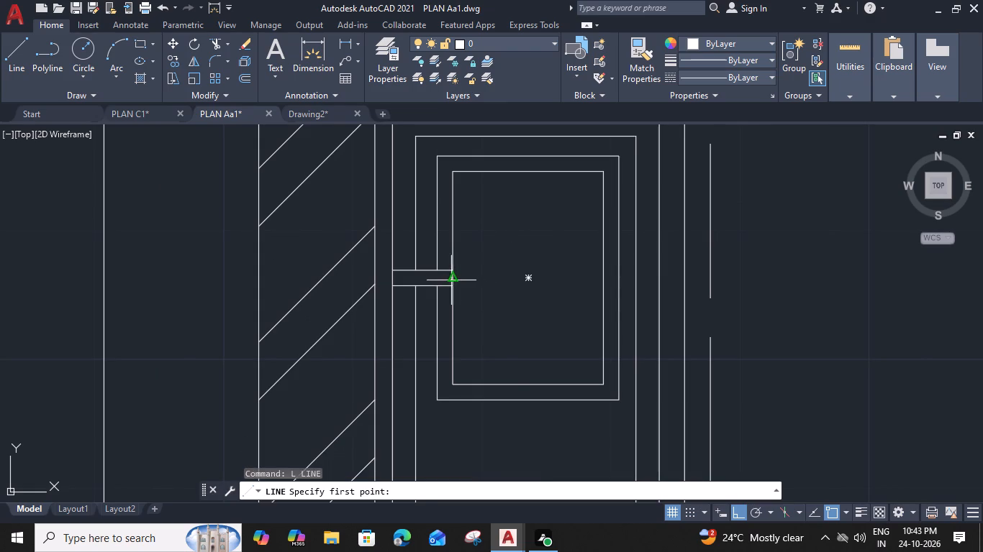
left_click(602, 280)
key("space")
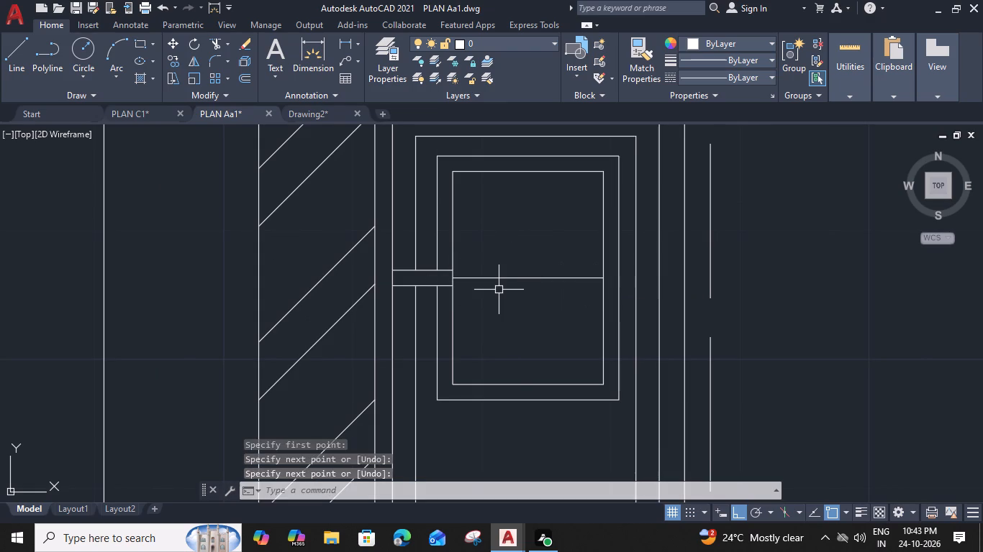
Draw a circle of about 0.46" radius centred on the midpoint of the innermost rectangle's horizontal line.
key("c")
key("space")
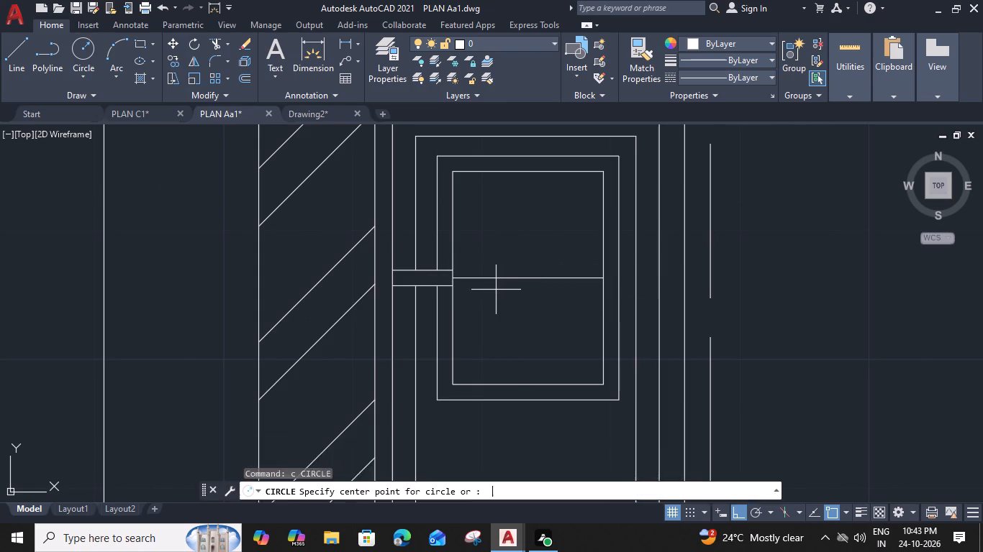
scroll(533, 277, "up", 2)
left_click(520, 277)
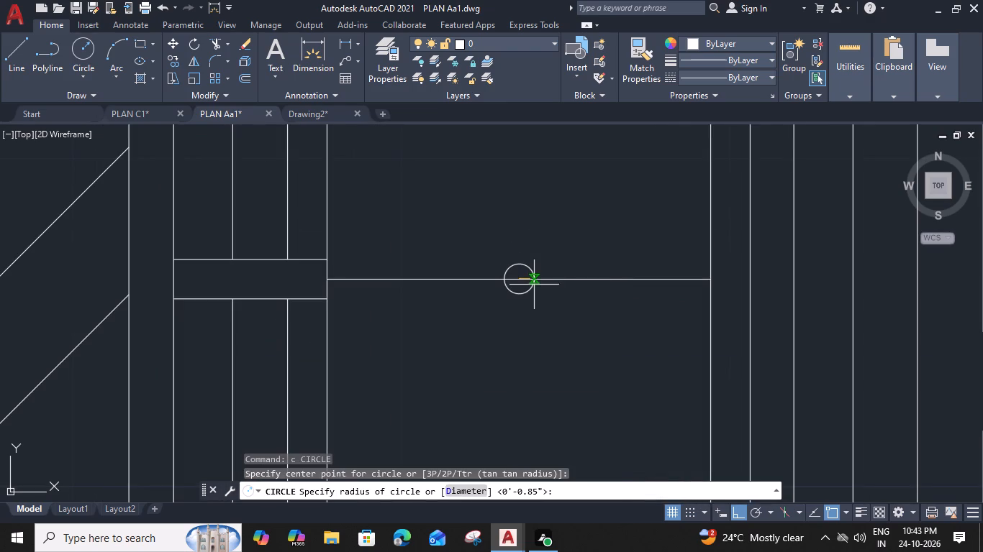
left_click(534, 282)
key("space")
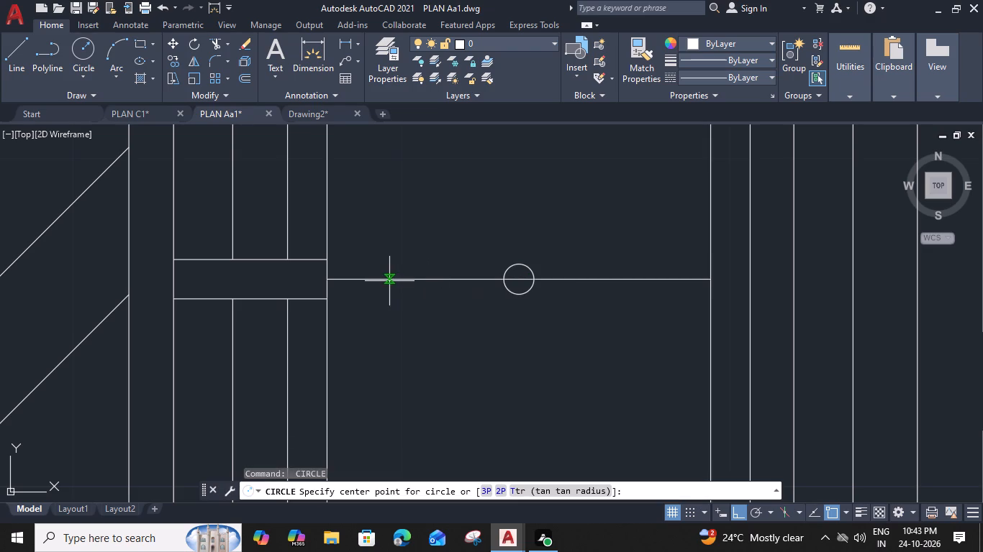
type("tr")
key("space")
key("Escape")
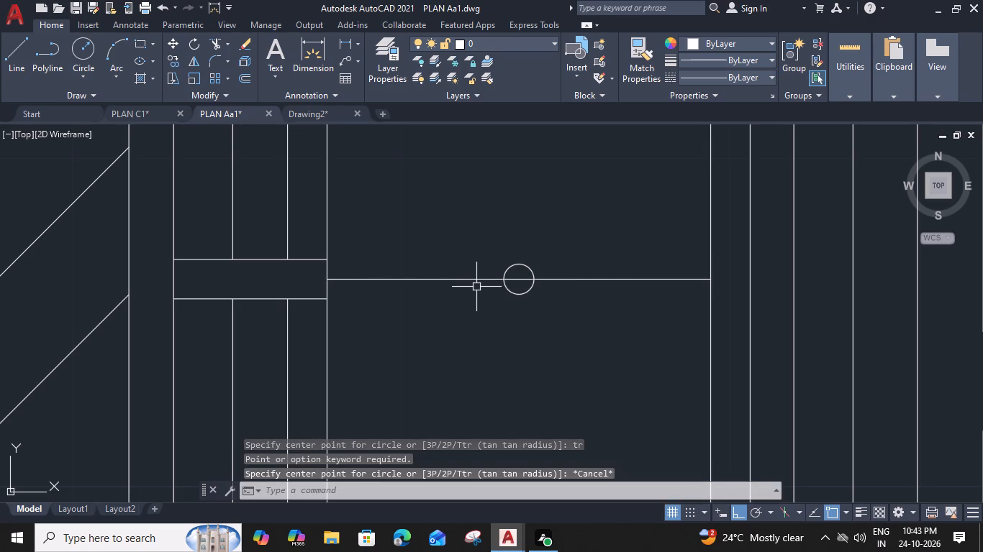
Trim the part of the horizontal line that lies inside the circle.
key("t")
type("r")
key("space")
left_click(518, 280)
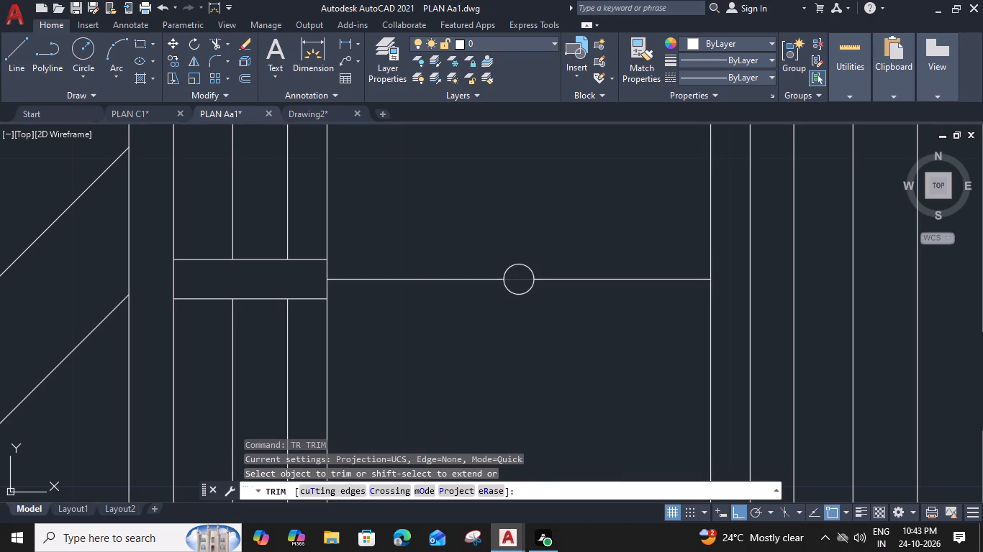
key("Escape")
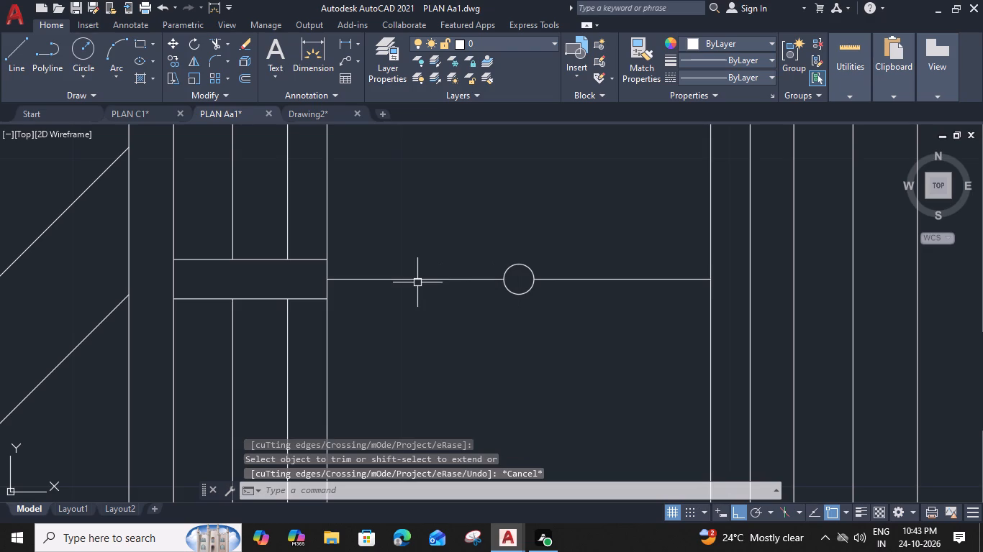
Draw a smaller circle centred on the western segment of the horizontal line, between the channel and the first circle.
type("c")
key("space")
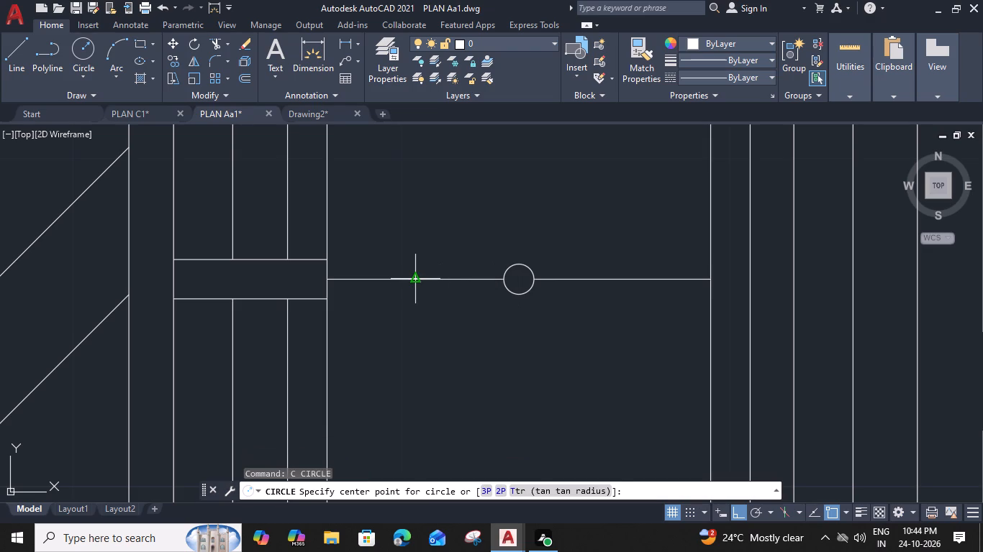
left_click(415, 279)
scroll(427, 282, "up", 1)
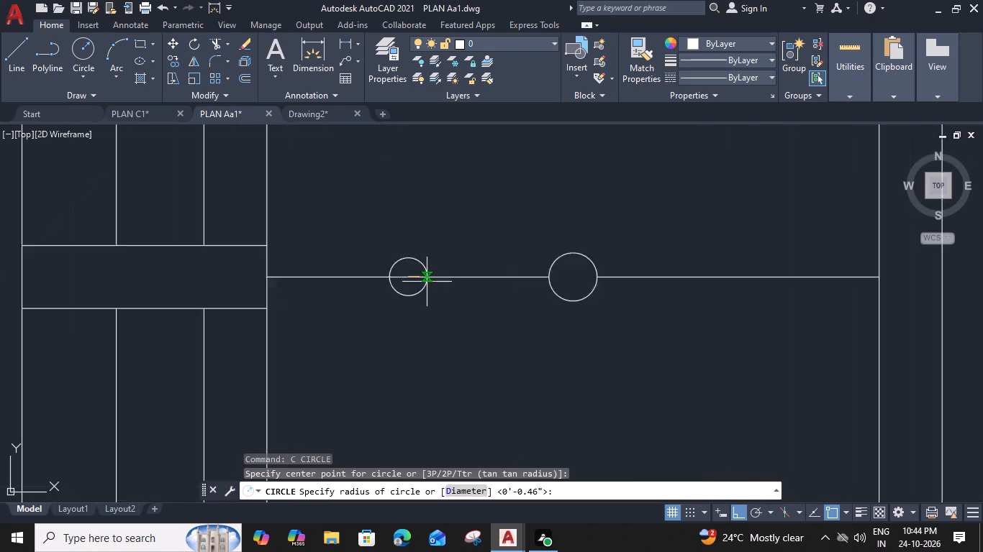
scroll(427, 282, "up", 1)
left_click(422, 279)
left_click(422, 279)
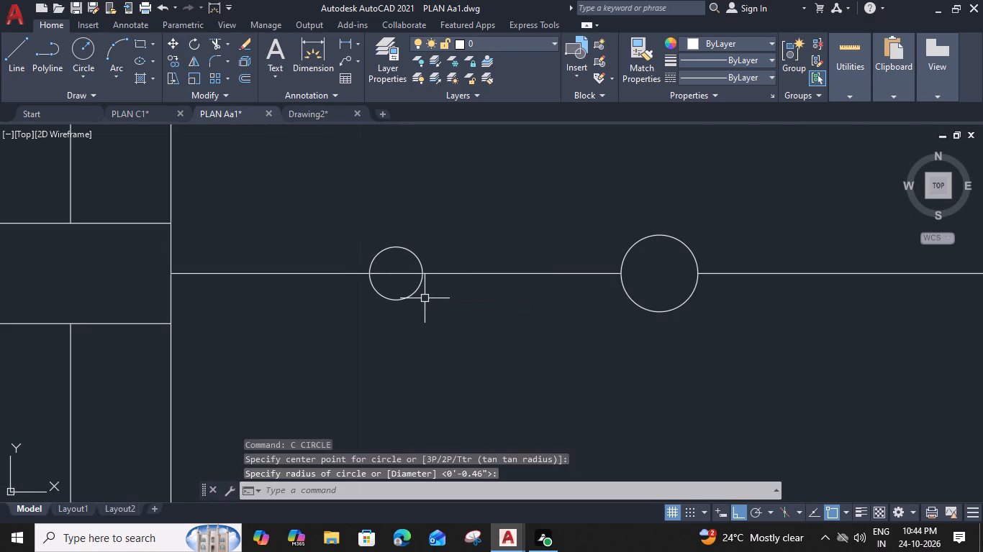
Offset the smaller circle outward by 0.2".
left_click(419, 292)
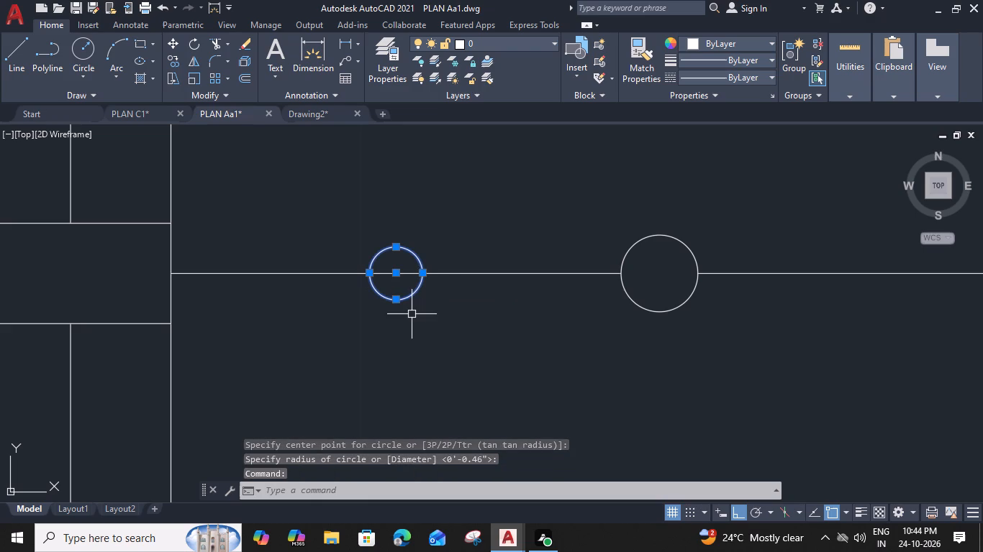
type("o 0.")
key("2")
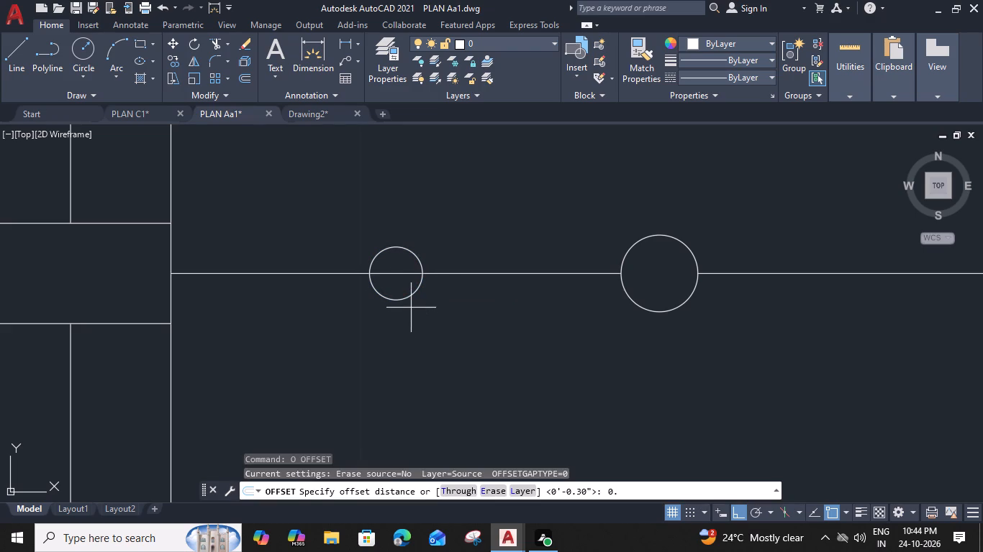
key("shift+quotedbl")
key("Return")
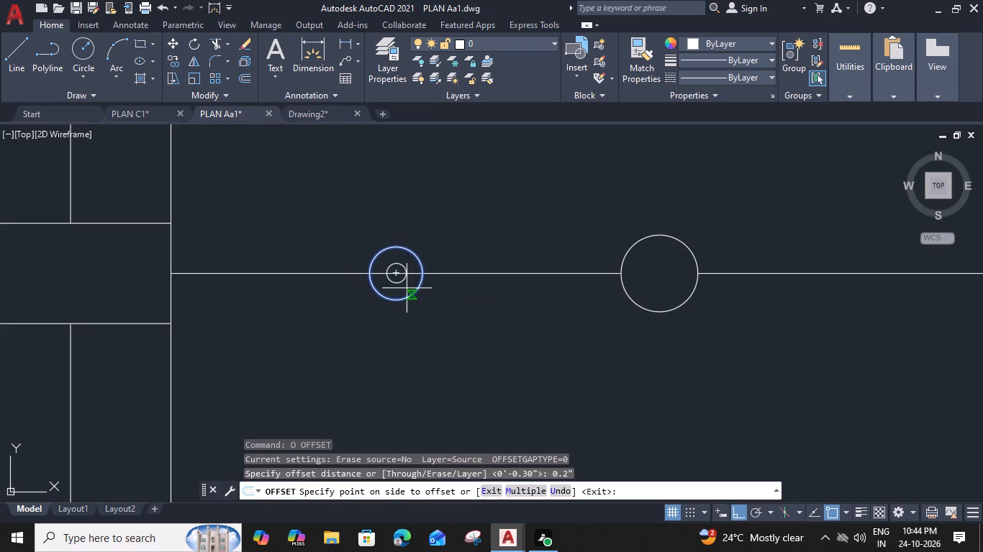
left_click(425, 313)
key("Escape")
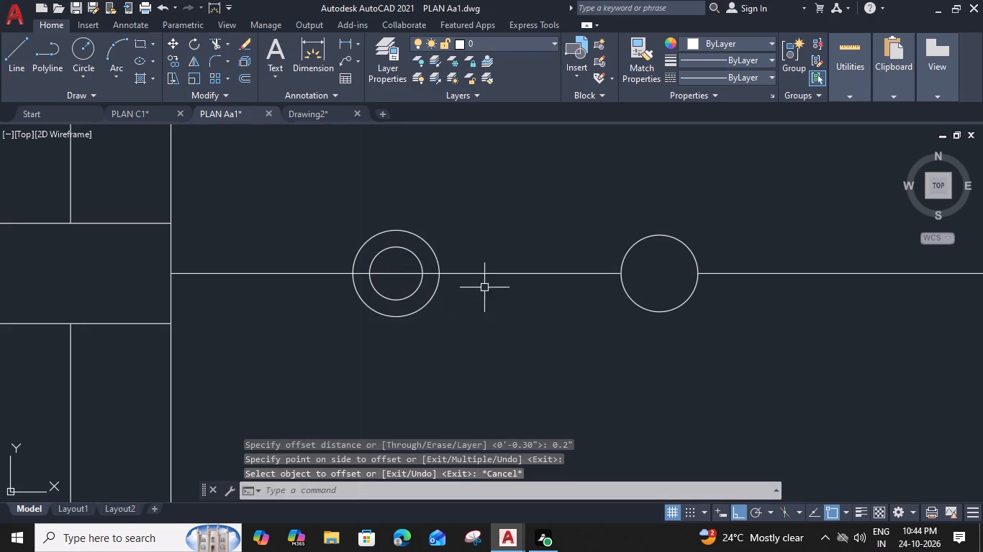
Delete both remaining segments of the horizontal line on either side of the central circle.
left_click(497, 272)
key("Delete")
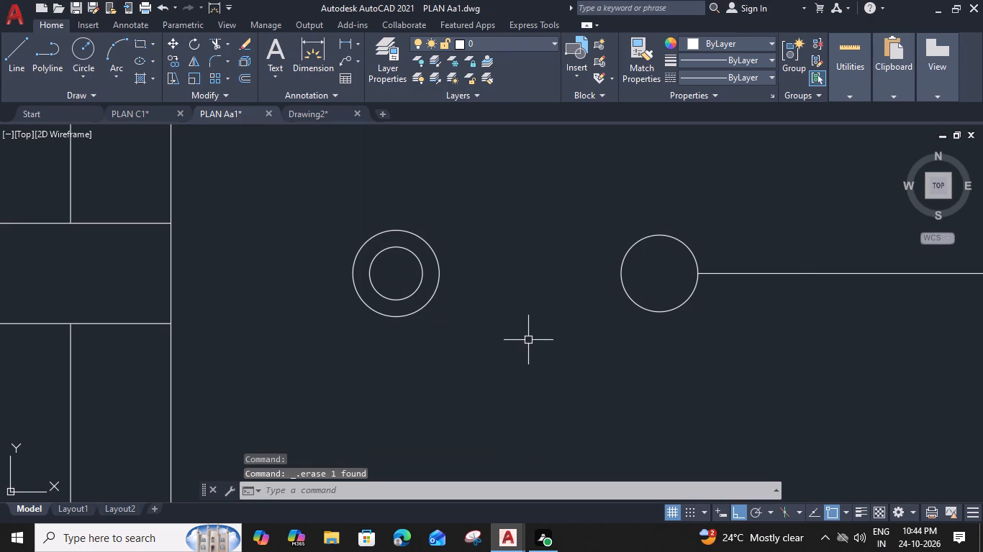
left_click(805, 276)
key("Delete")
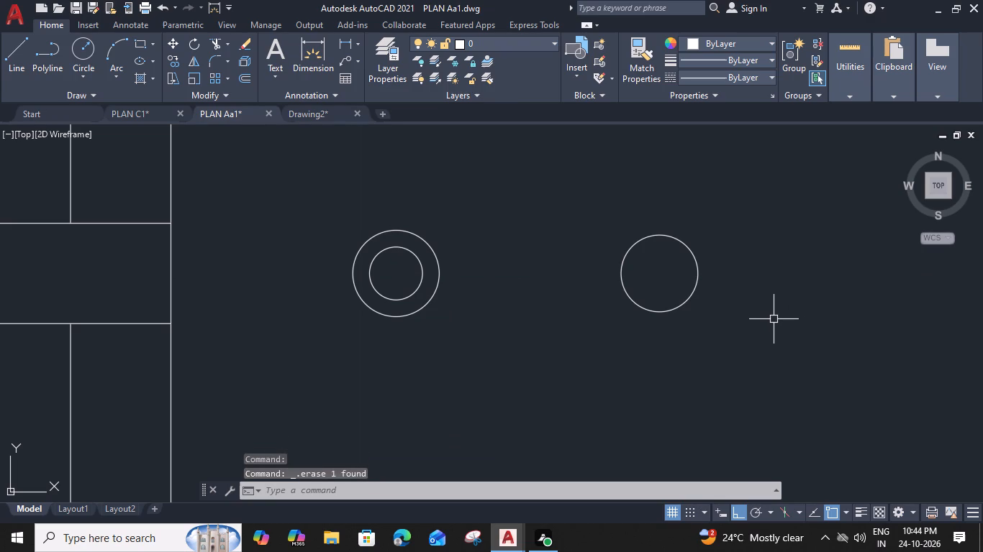
Offset the central circle outward by 0.2".
middle_click_drag(774, 320, 632, 329)
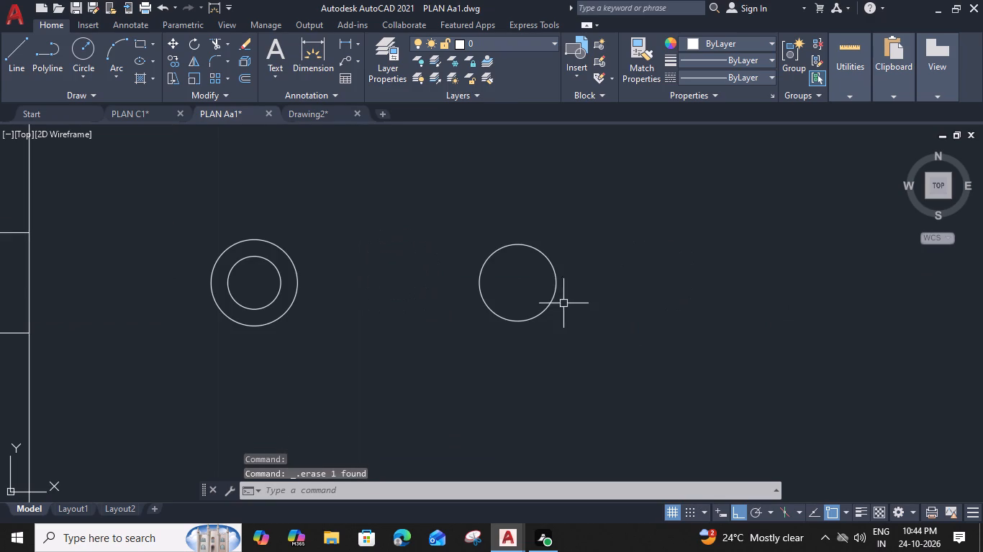
left_click(556, 295)
type("o 0")
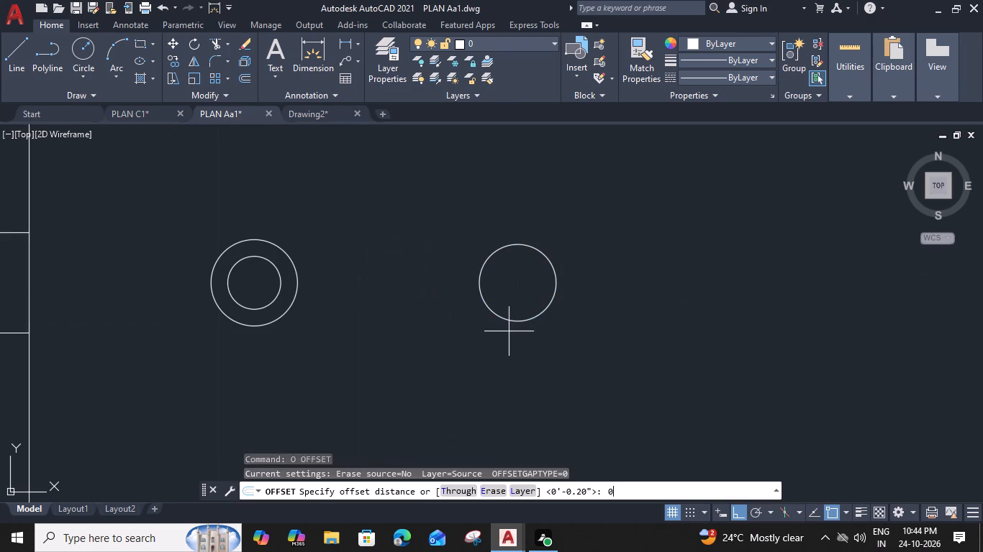
key("period")
type("2\"")
key("Return")
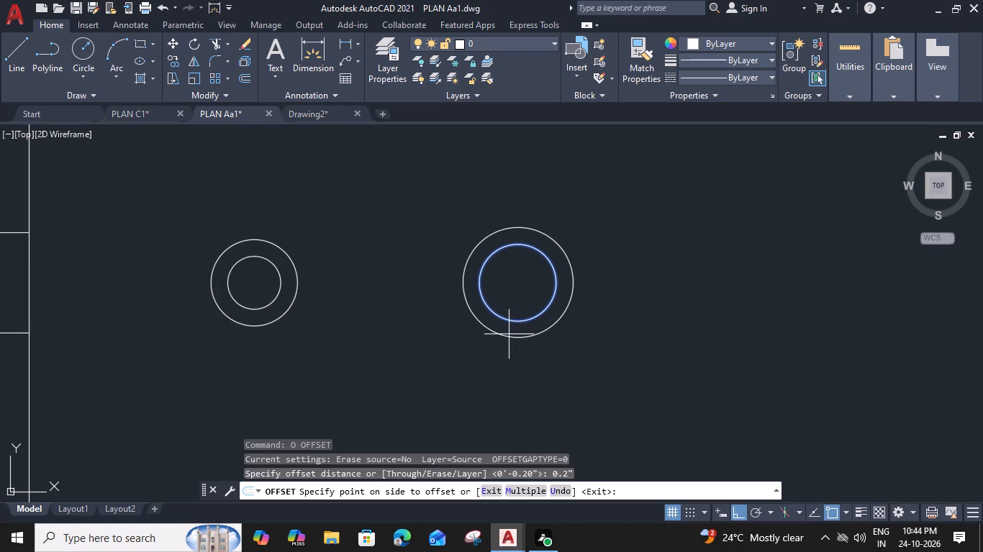
left_click(530, 367)
key("Escape")
Draw one vertical and one horizontal line across the drain's outer circle, passing through its centre.
key("l")
key("space")
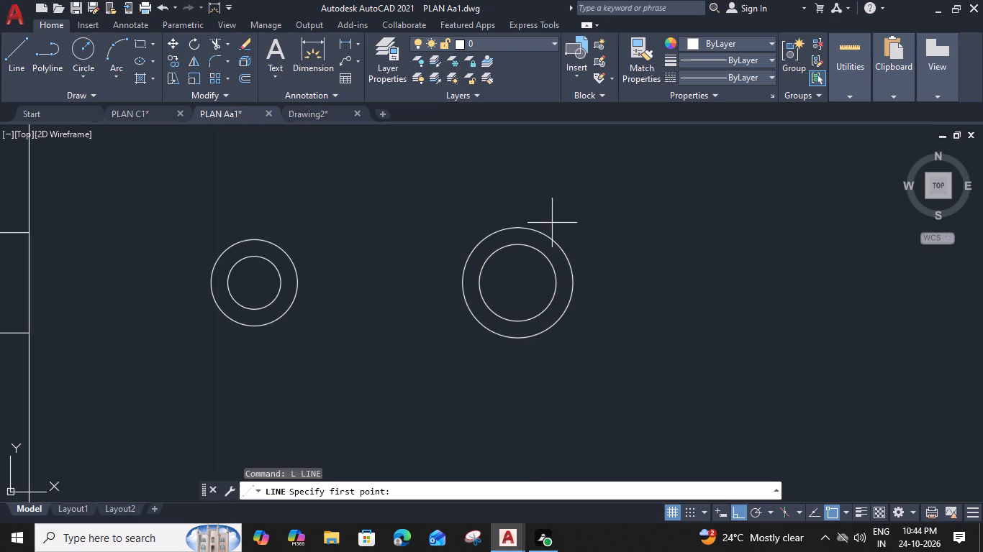
left_click(520, 229)
left_click(517, 341)
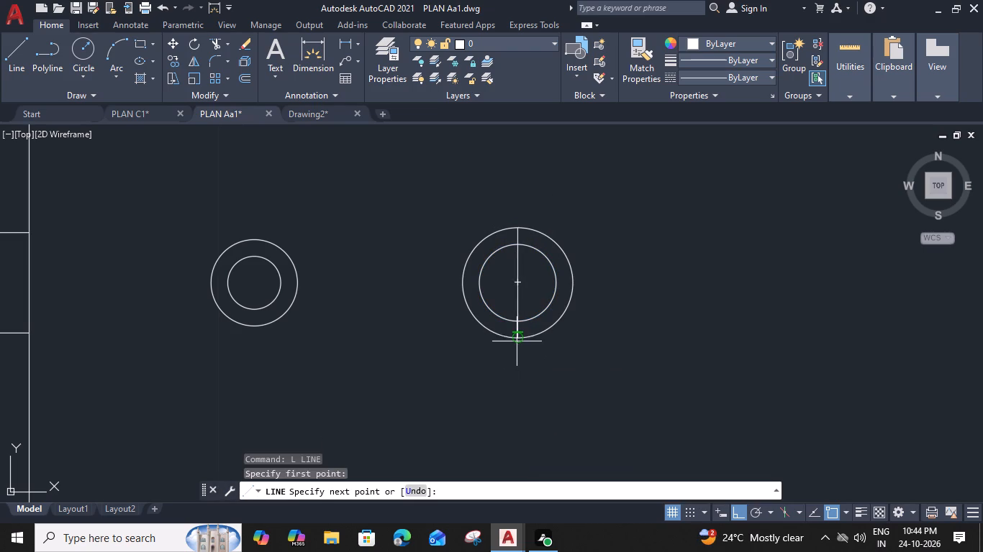
key("space")
key("space")
left_click(466, 283)
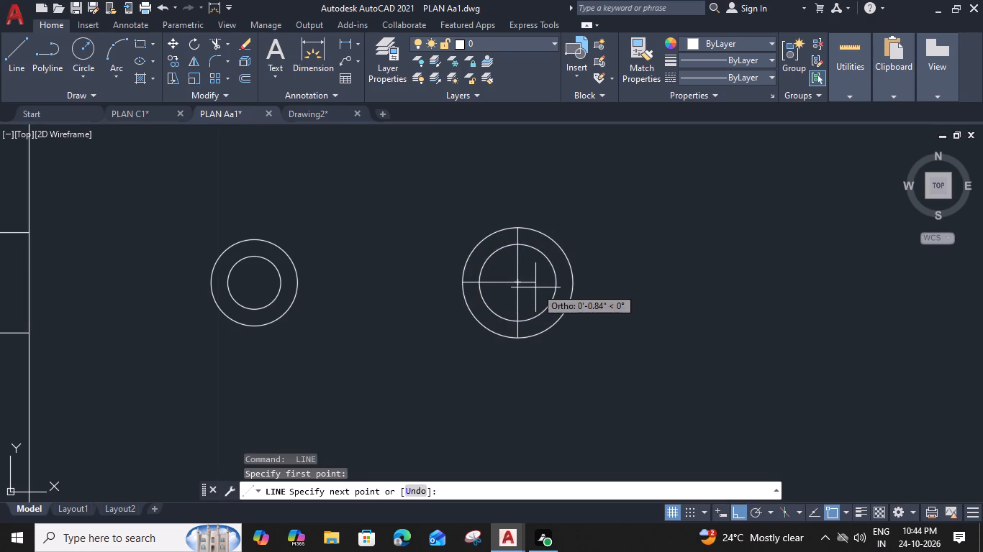
left_click(573, 283)
key("space")
Draw two crossing diagonal lines across the drain, ending on its outer circle.
key("space")
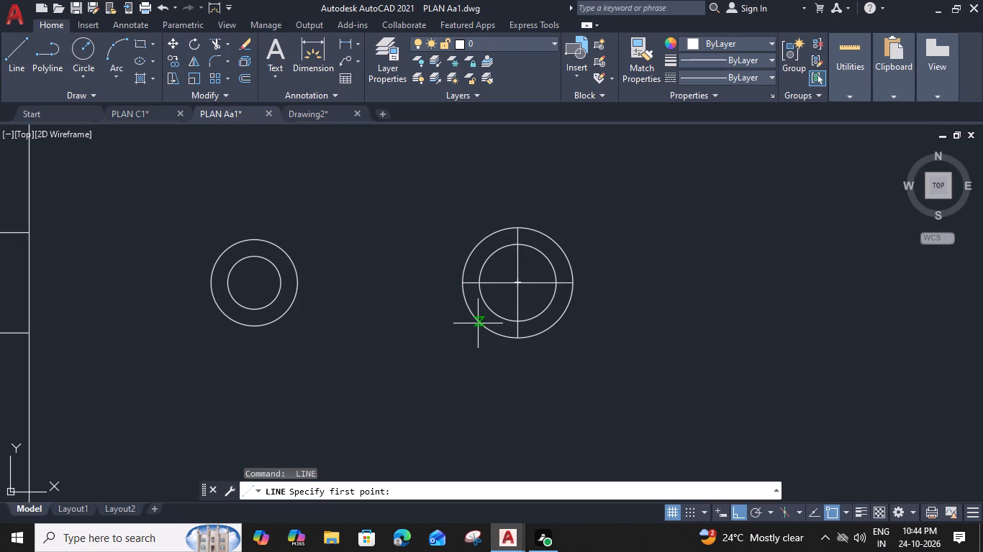
left_click(477, 323)
left_click(554, 247)
key("space")
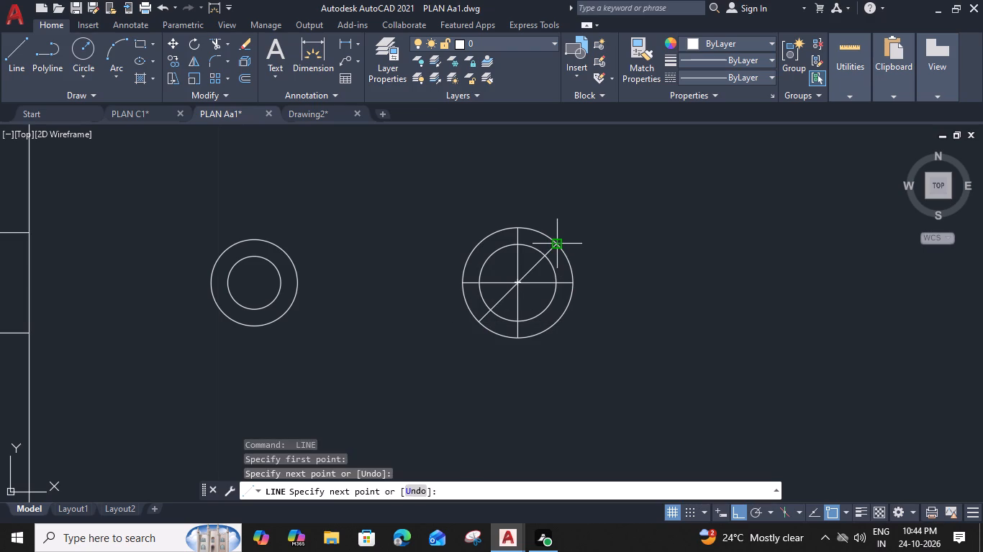
key("space")
left_click(556, 323)
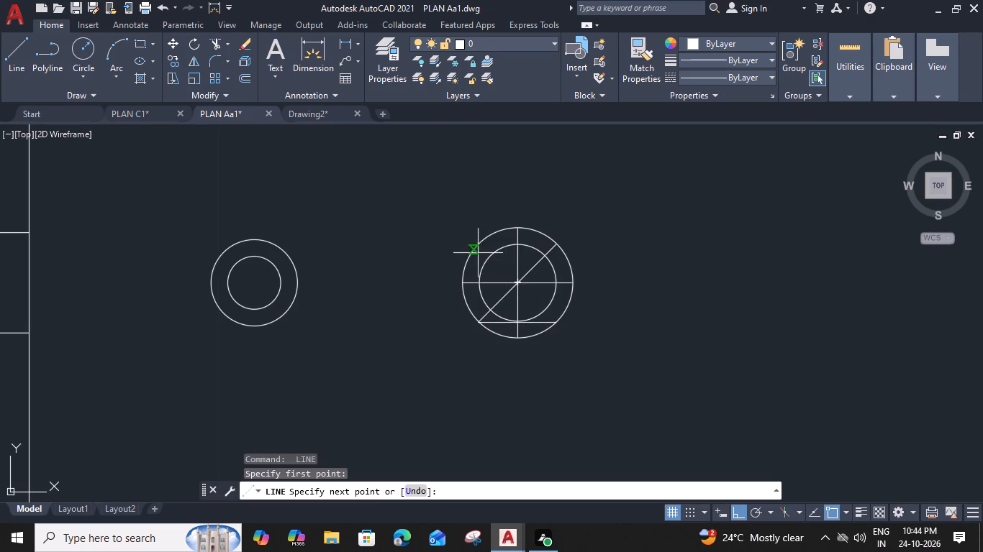
left_click(476, 252)
key("space")
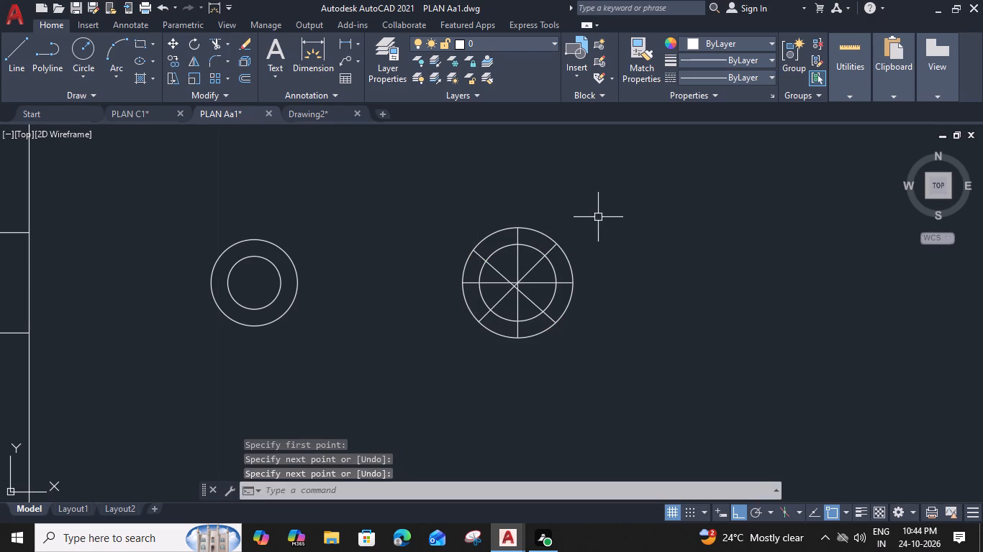
Stretch the northwest end of the second diagonal along the outer circle so the line passes through the drain's centre.
left_click(537, 303)
left_click(472, 249)
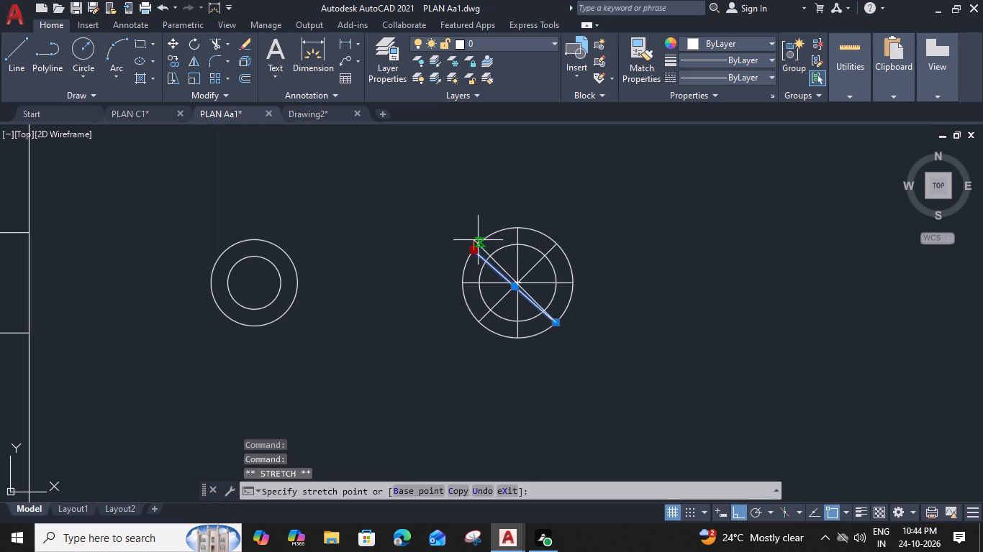
left_click(478, 240)
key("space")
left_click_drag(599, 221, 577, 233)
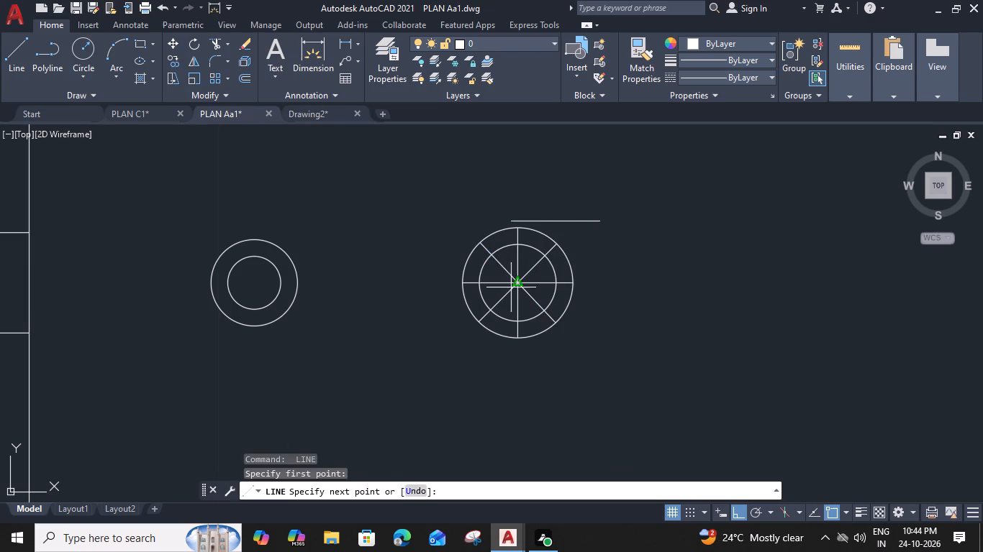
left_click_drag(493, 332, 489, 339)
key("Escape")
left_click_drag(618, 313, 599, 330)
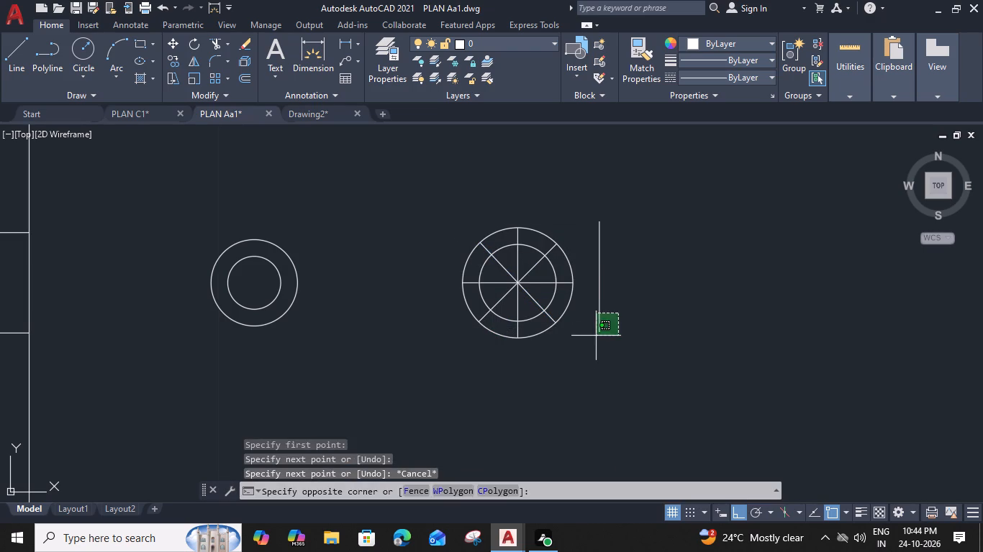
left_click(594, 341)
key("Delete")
Group the drain's two circles and four crossing lines.
left_click(609, 224)
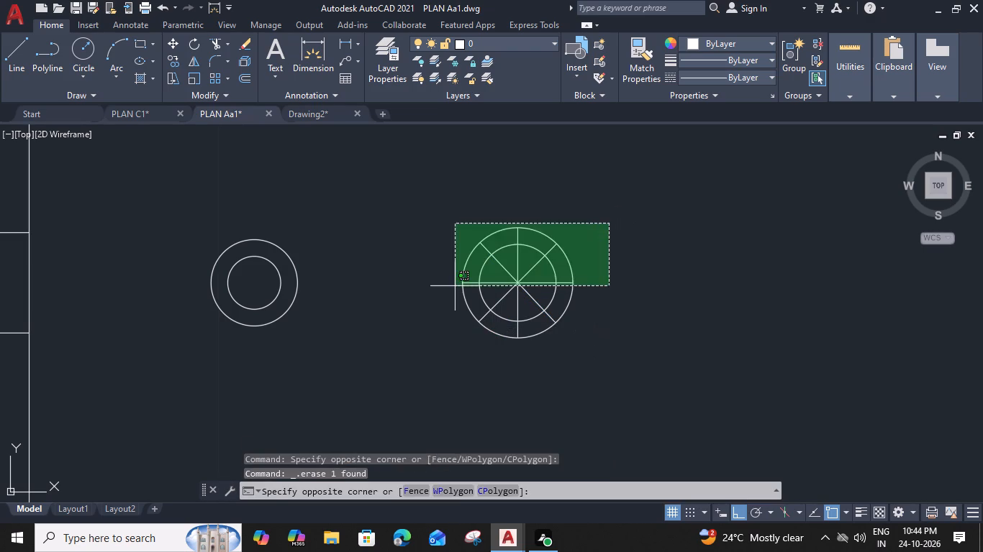
left_click(422, 387)
key("g")
key("space")
Extend both horizontal lines of the tap channel eastward to the drain's outer circle.
middle_click_drag(379, 356, 599, 341)
type("ex")
key("space")
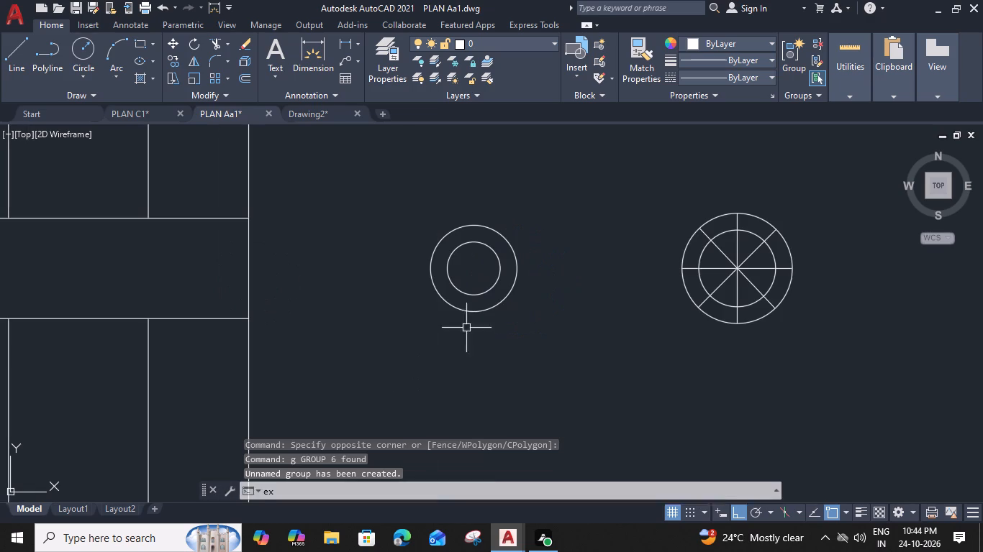
left_click(212, 320)
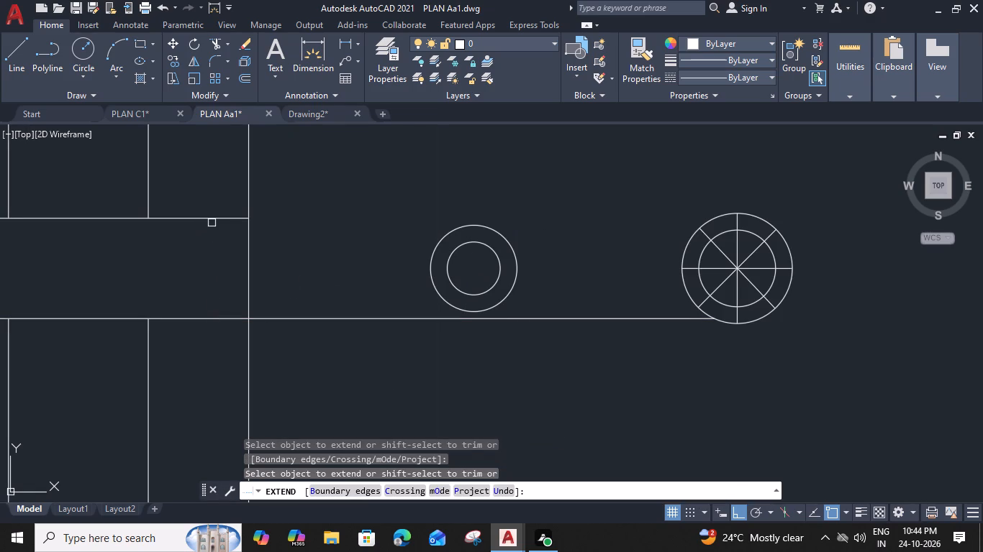
left_click(218, 218)
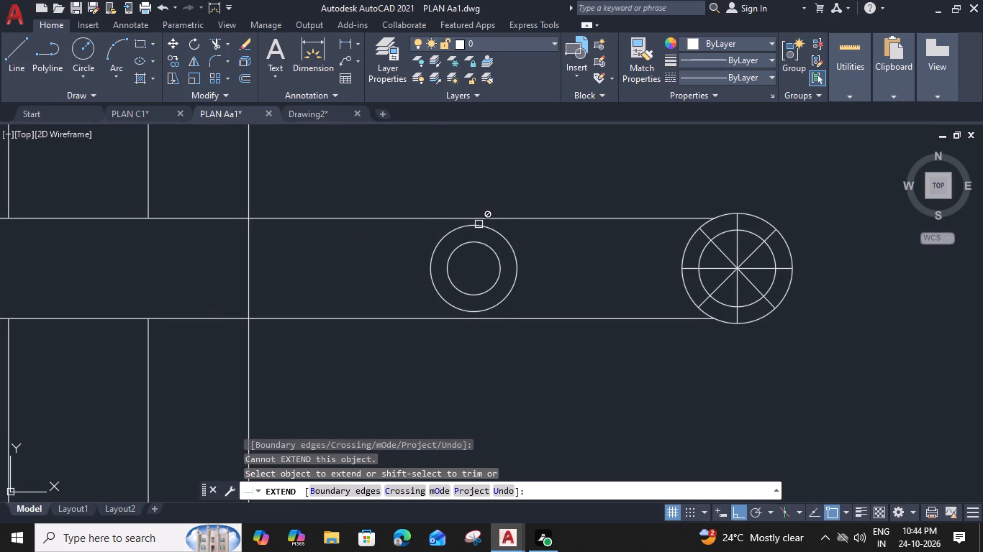
key("Escape")
Enlarge the outer circle at the tap's end so that it touches both channel lines.
left_click_drag(535, 246, 517, 258)
left_click(409, 303)
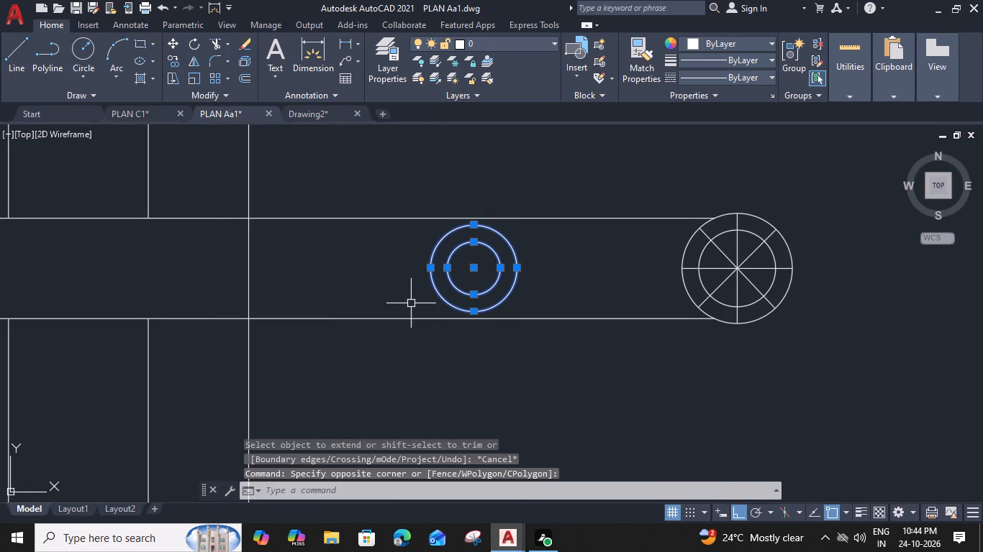
left_click(472, 315)
left_click(472, 321)
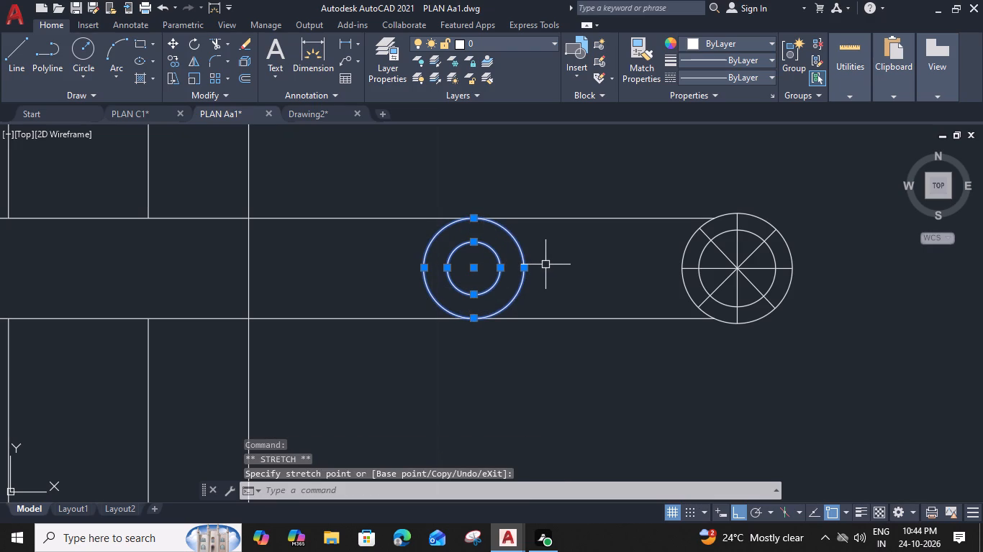
key("Escape")
Trim both channel lines between the tap's outer circle and the drain.
type("tr")
key("space")
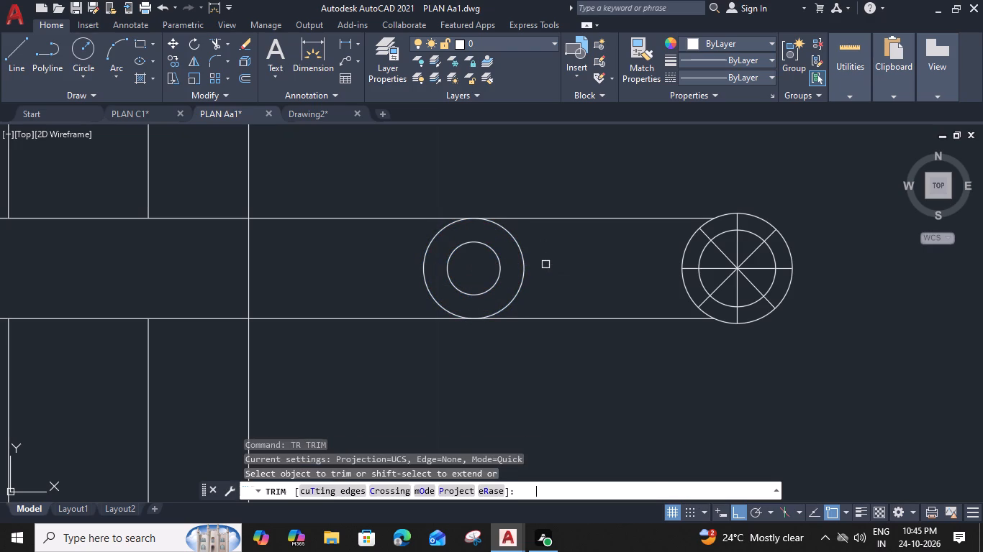
left_click(579, 212)
left_click(567, 355)
key("Escape")
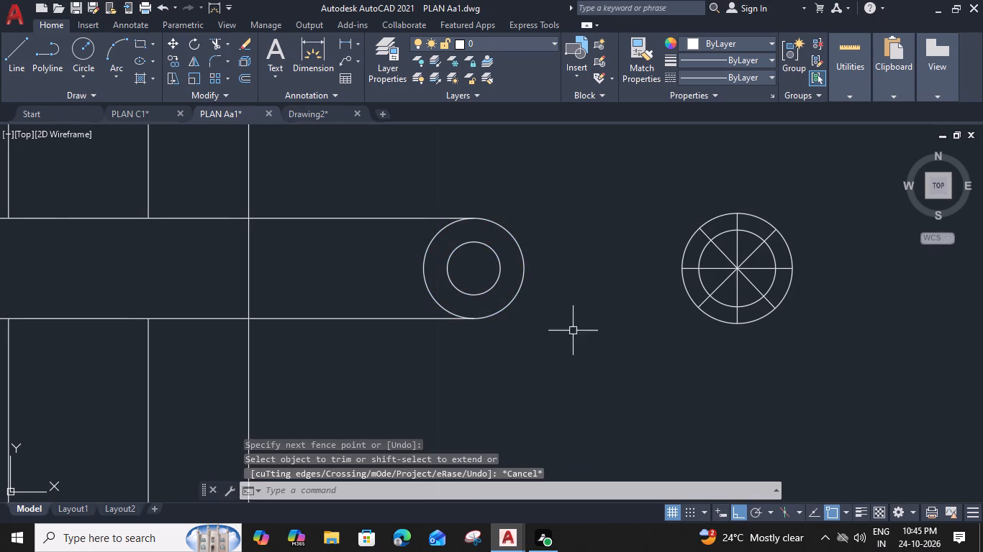
Trim the innermost basin outline's west edge between the two tap channel lines.
scroll(574, 331, "down", 3)
type("tr")
key("space")
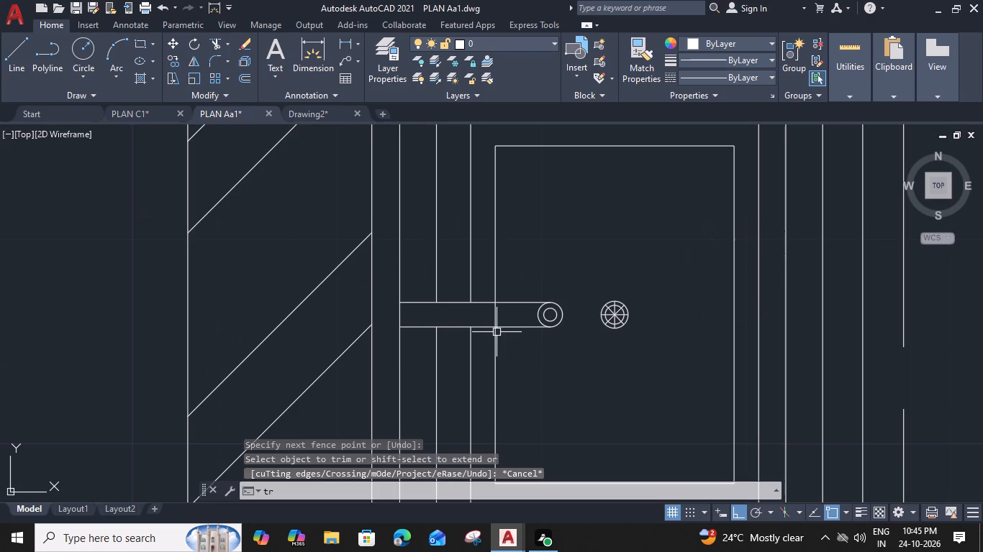
left_click(494, 318)
key("Escape")
Draw a vertical line from the midpoint of the basin's south edge down to the sink's inner outline.
scroll(494, 317, "down", 3)
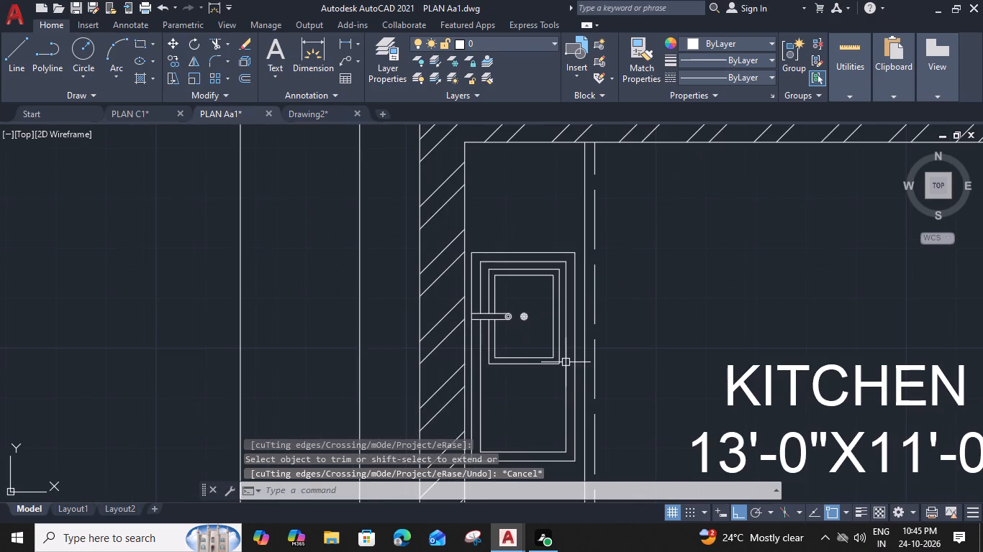
middle_click_drag(540, 383, 552, 331)
type("l")
key("space")
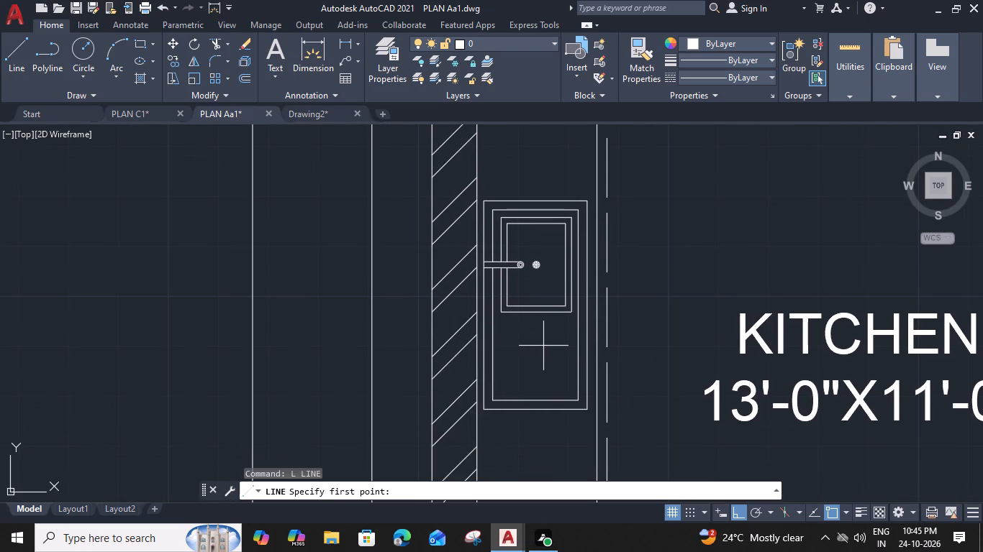
left_click(535, 315)
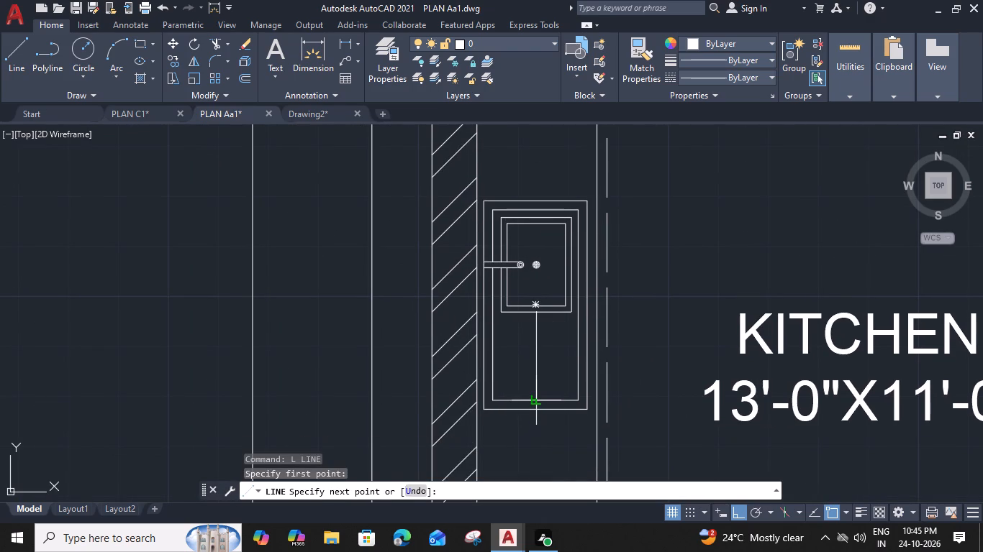
left_click(540, 402)
key("space")
Offset the vertical line below the basin at 1" spacing, making two copies on each side.
left_click(537, 368)
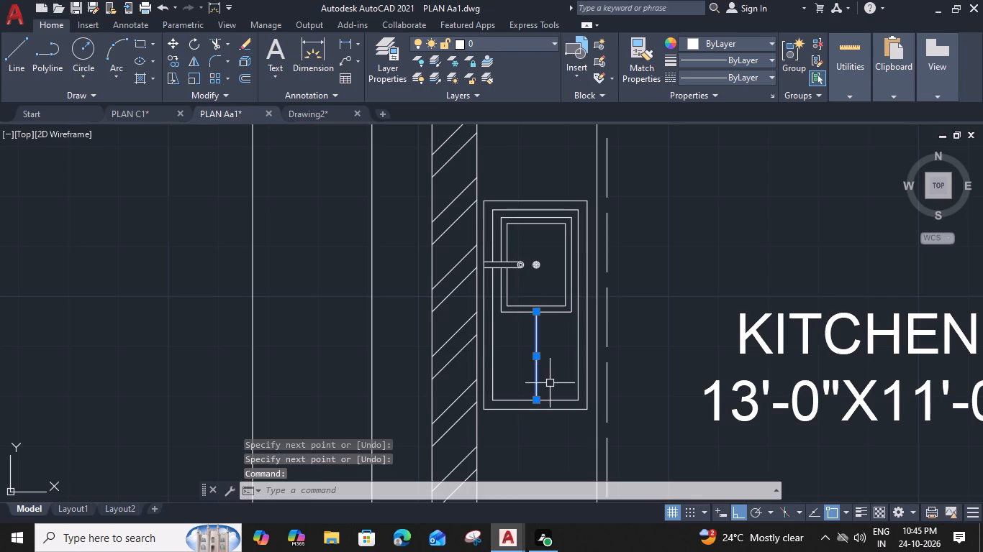
type("o 1")
key("shift+quotedbl")
key("Return")
left_click(570, 383)
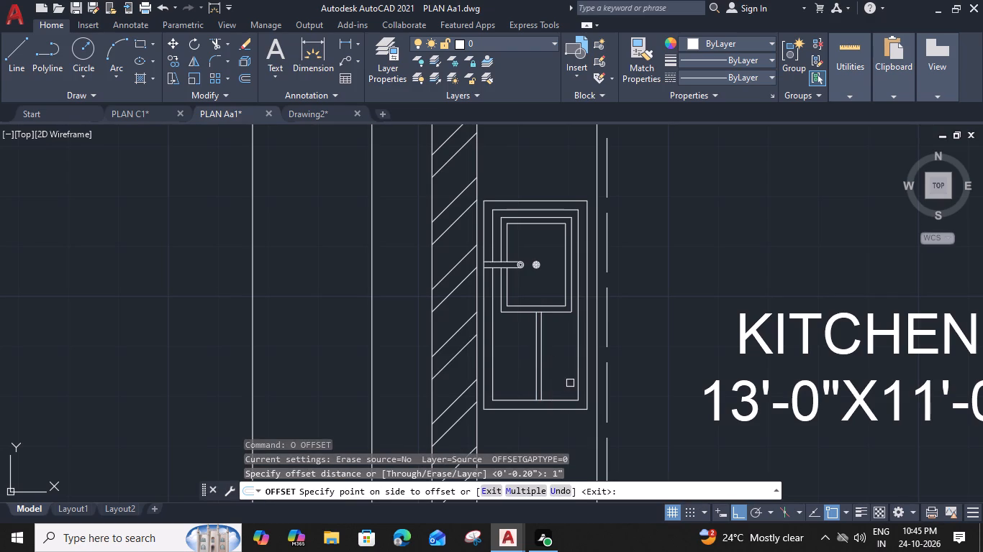
scroll(539, 363, "up", 2)
left_click(531, 365)
left_click(489, 369)
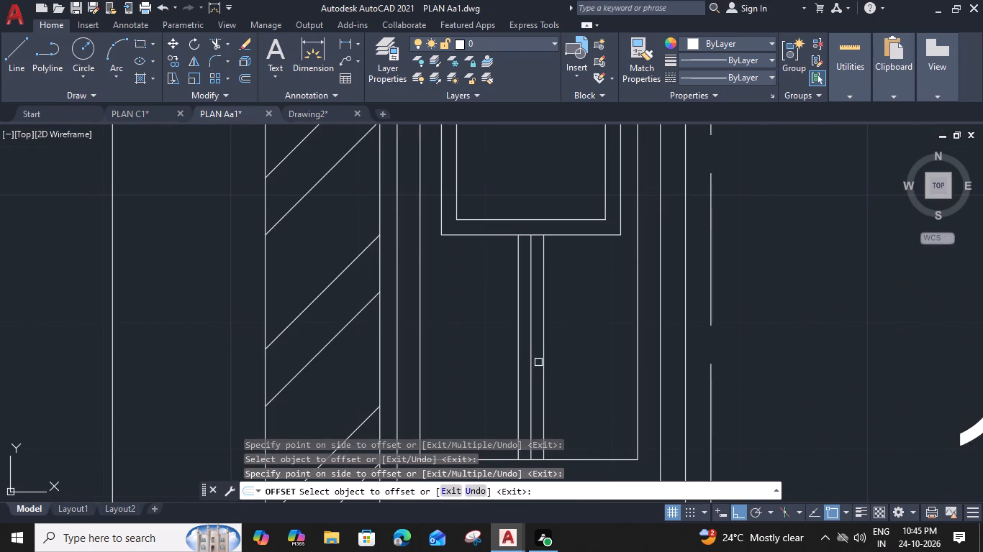
left_click(543, 362)
left_click(577, 366)
left_click(517, 366)
left_click(464, 376)
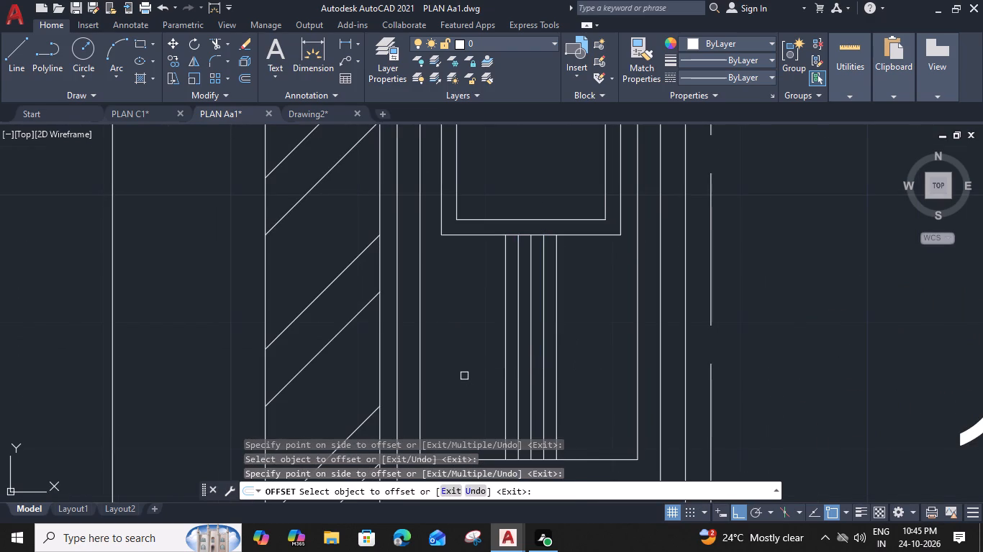
Add three more drainboard lines on the west side by offsetting the westernmost line outward in 1" increments.
left_click(507, 375)
left_click(481, 378)
left_click(492, 374)
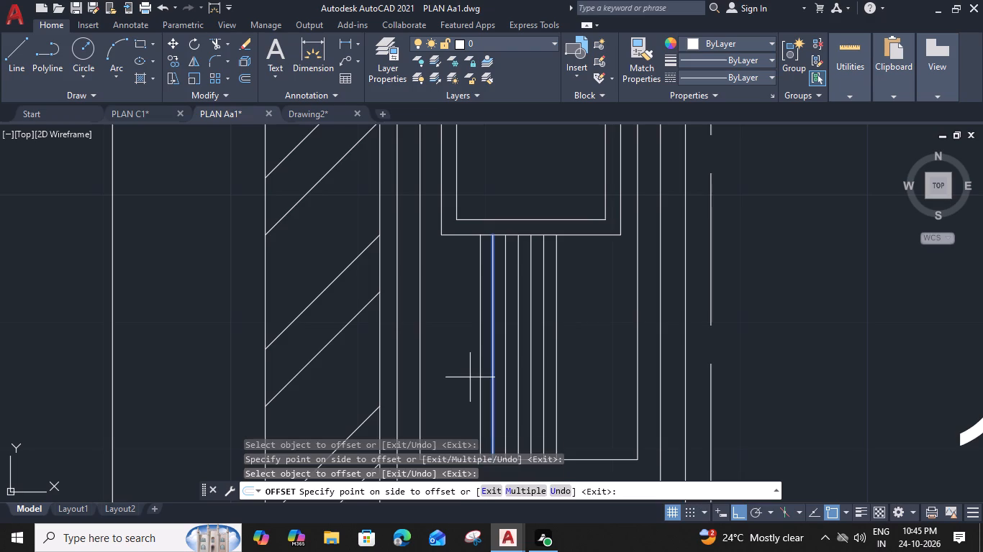
left_click(470, 377)
left_click(480, 375)
left_click(456, 377)
Continue the 1" offsets with four more drainboard lines on the east side and one more on the west.
left_click(553, 364)
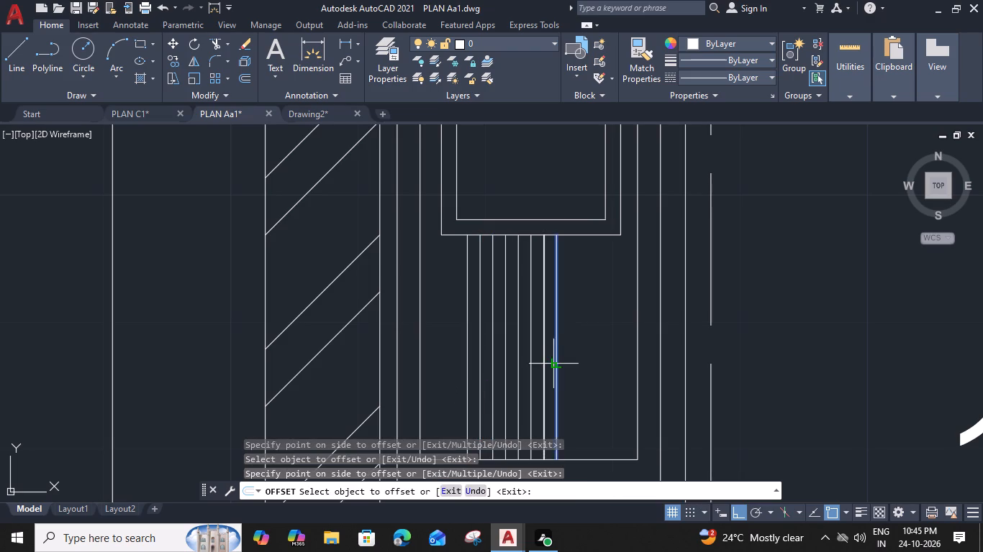
left_click(592, 367)
left_click(570, 364)
left_click(594, 371)
left_click(580, 369)
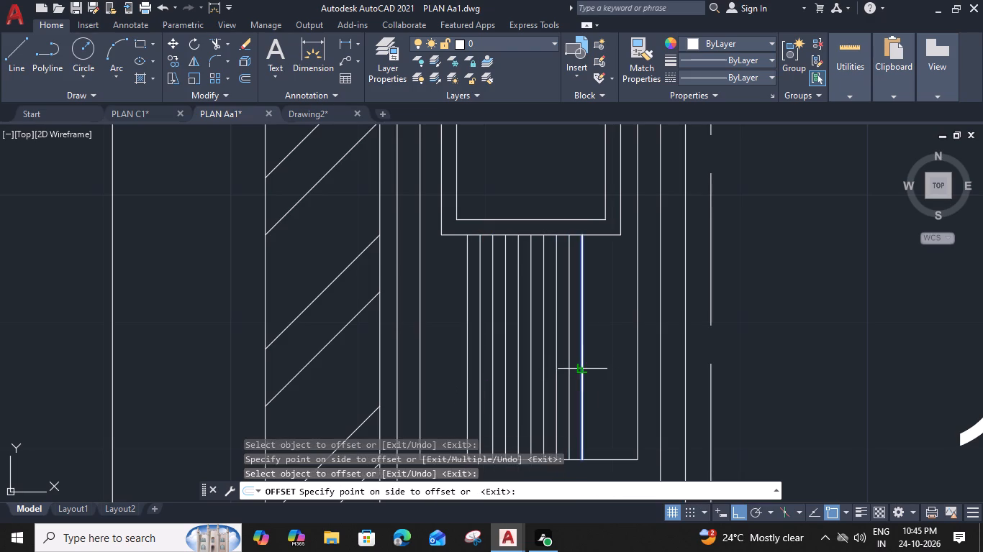
left_click(604, 374)
left_click(595, 369)
left_click(612, 372)
left_click(466, 367)
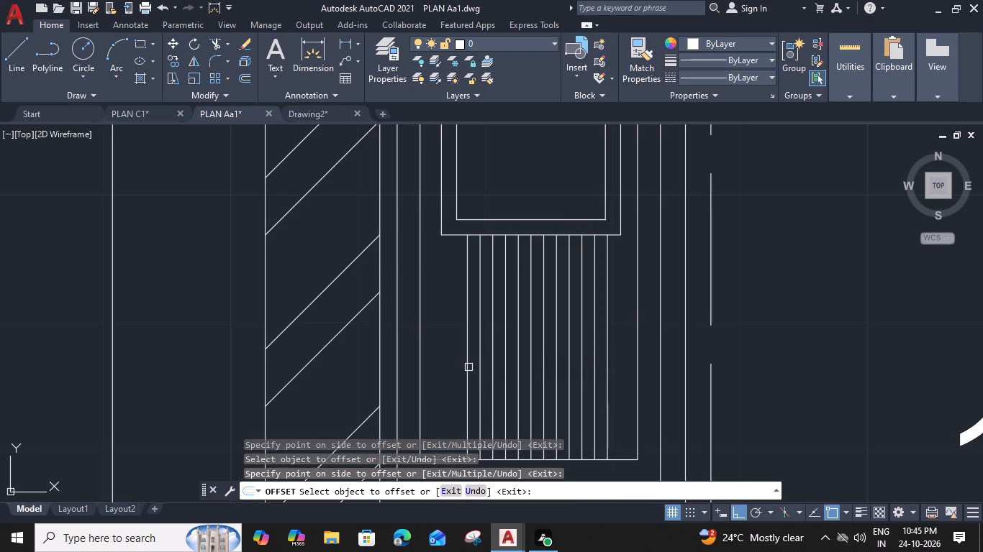
left_click(445, 369)
key("Escape")
Review the finished sink within the kitchen and the layout of the whole floor plan.
scroll(450, 360, "down", 2)
scroll(553, 362, "down", 1)
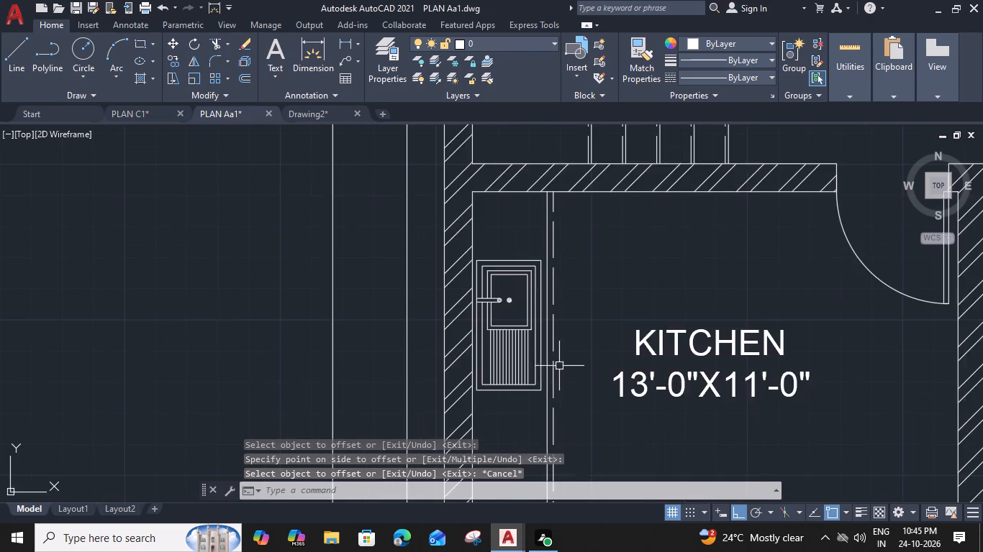
scroll(577, 388, "down", 1)
middle_click_drag(581, 386, 518, 308)
scroll(553, 321, "down", 2)
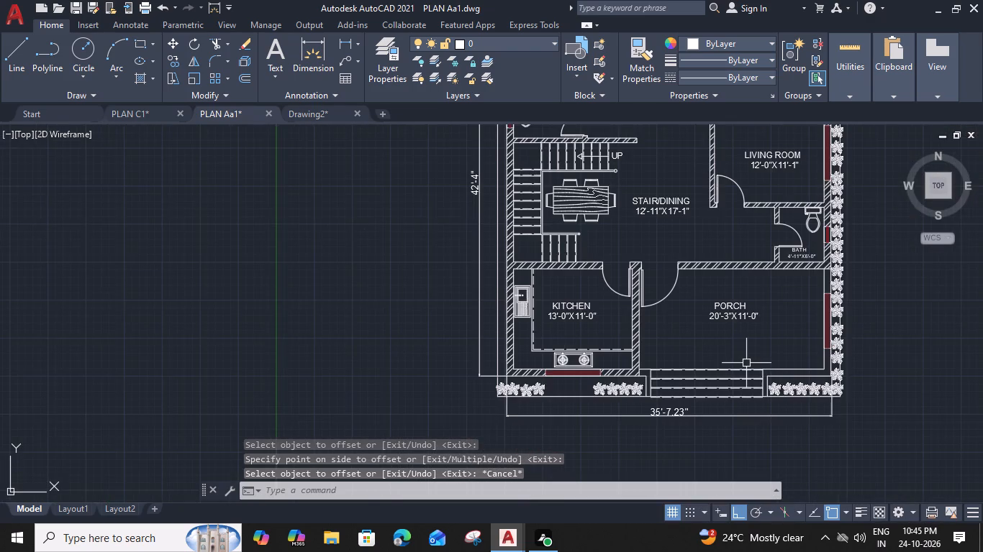
middle_click_drag(720, 349, 688, 303)
scroll(628, 343, "down", 1)
middle_click_drag(627, 326, 686, 303)
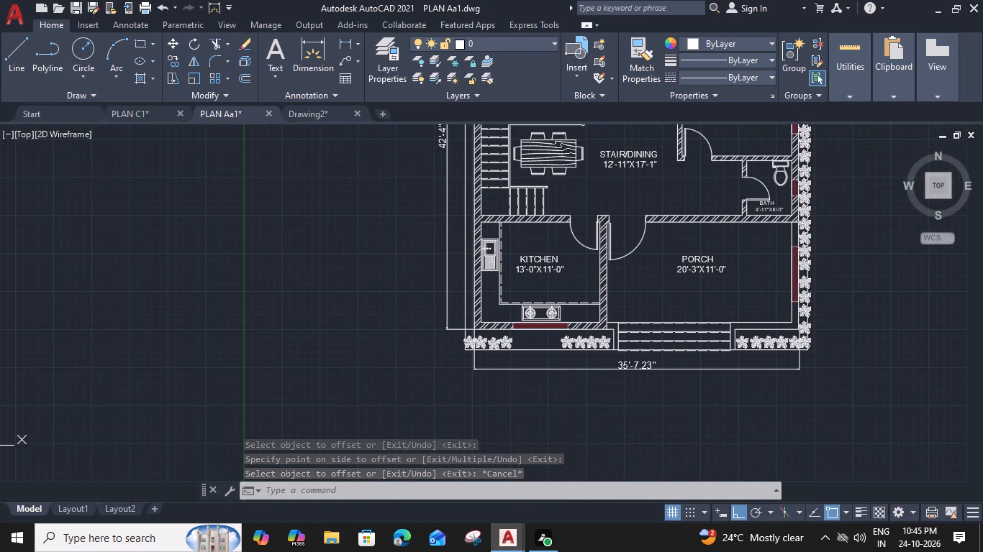
middle_click_drag(686, 303, 550, 423)
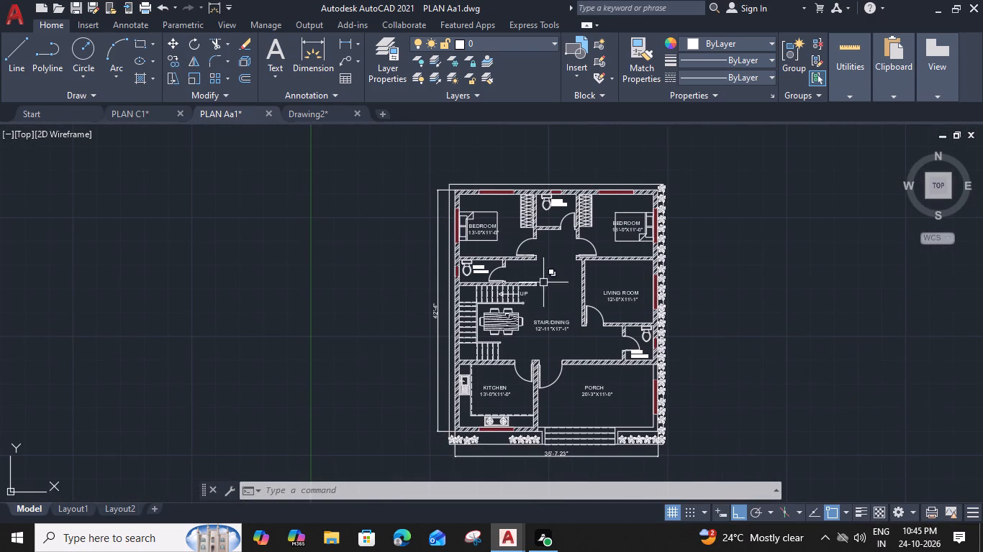
middle_click_drag(574, 371, 586, 326)
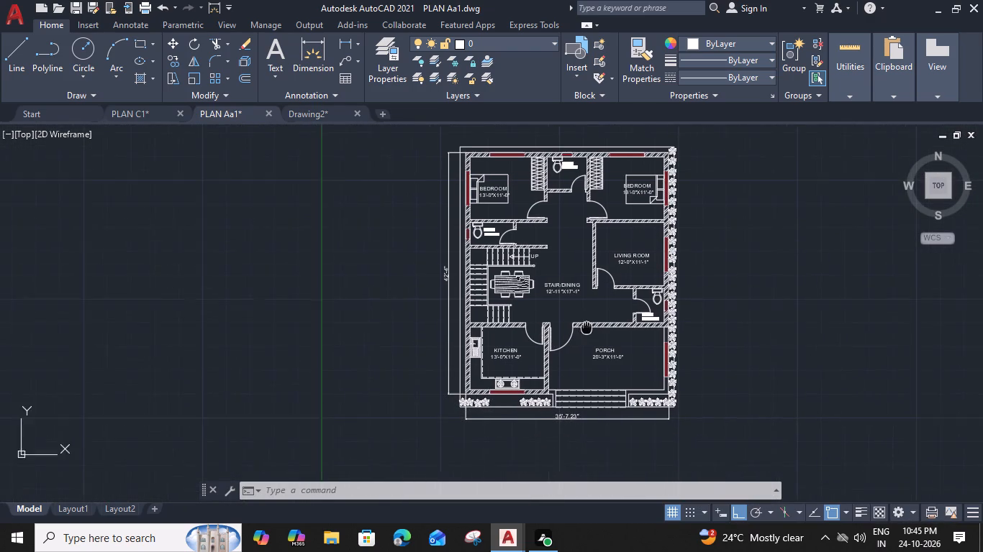
Copy the PORCH room label straight down to about 14' below, under the plan's overall width dimension.
middle_click_drag(586, 326, 591, 313)
scroll(509, 390, "up", 2)
left_click(754, 257)
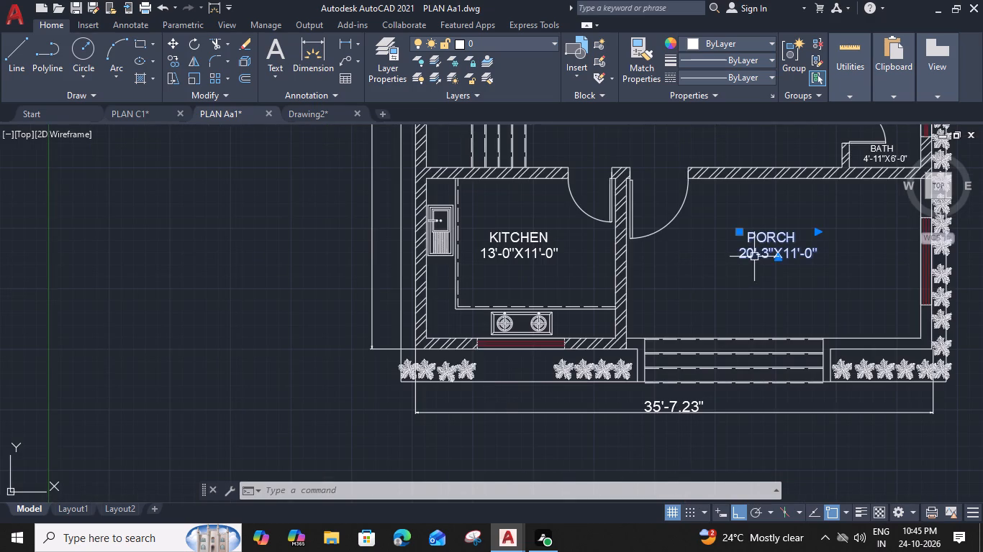
key("v")
key("BackSpace")
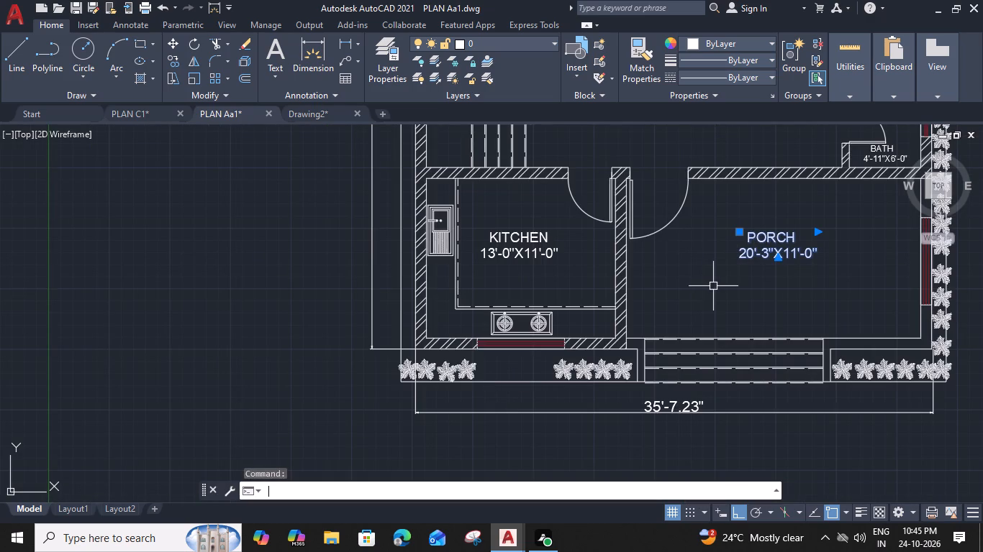
type("co")
key("space")
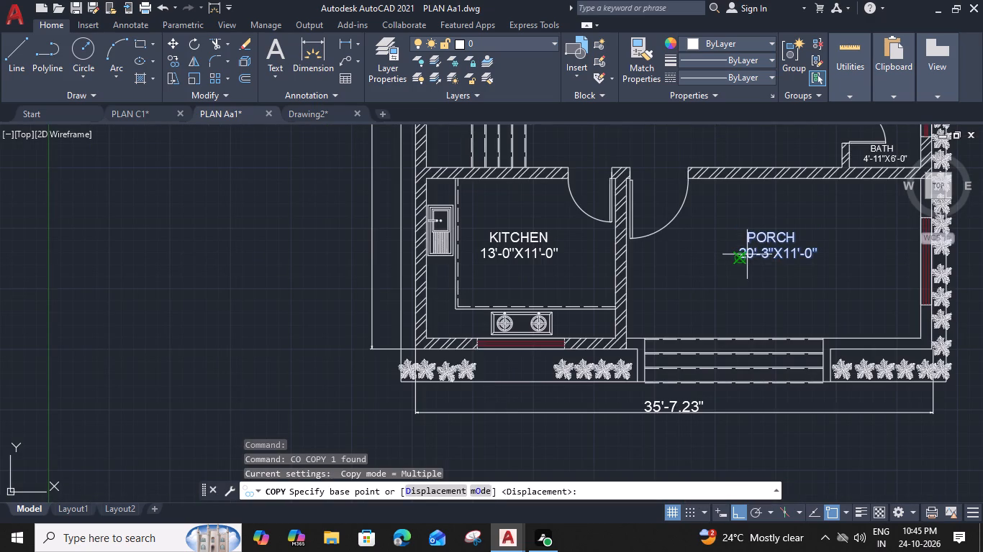
left_click(739, 258)
middle_click_drag(710, 379, 702, 297)
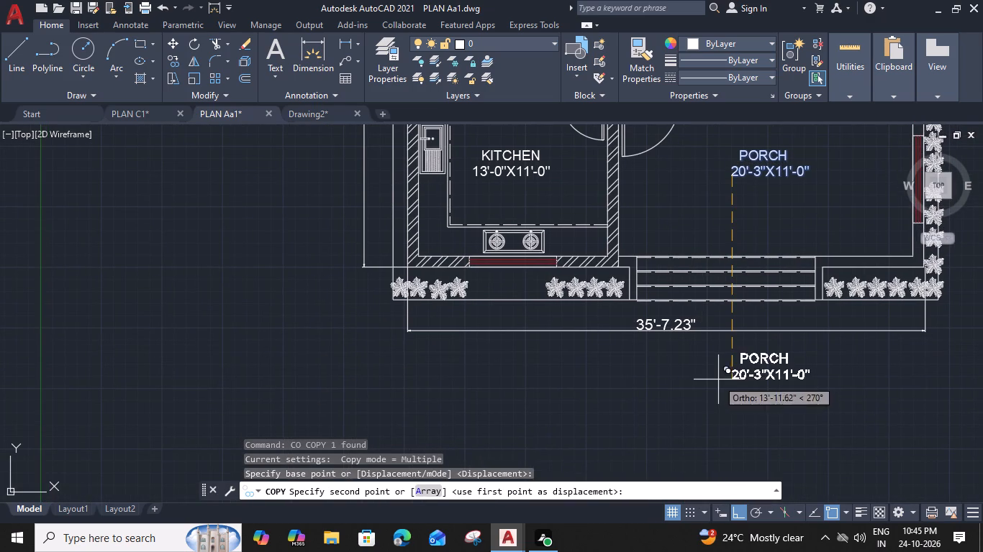
left_click(719, 379)
key("Escape")
Open the copied PORCH label for editing, enlarge all its text to 2' high and widen its text frame.
double_click(767, 359)
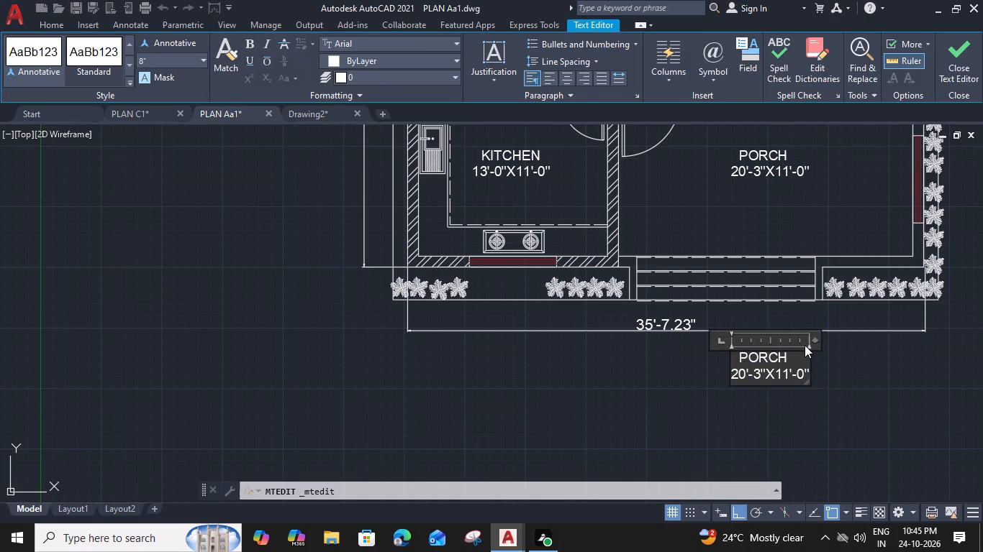
left_click_drag(812, 344, 901, 345)
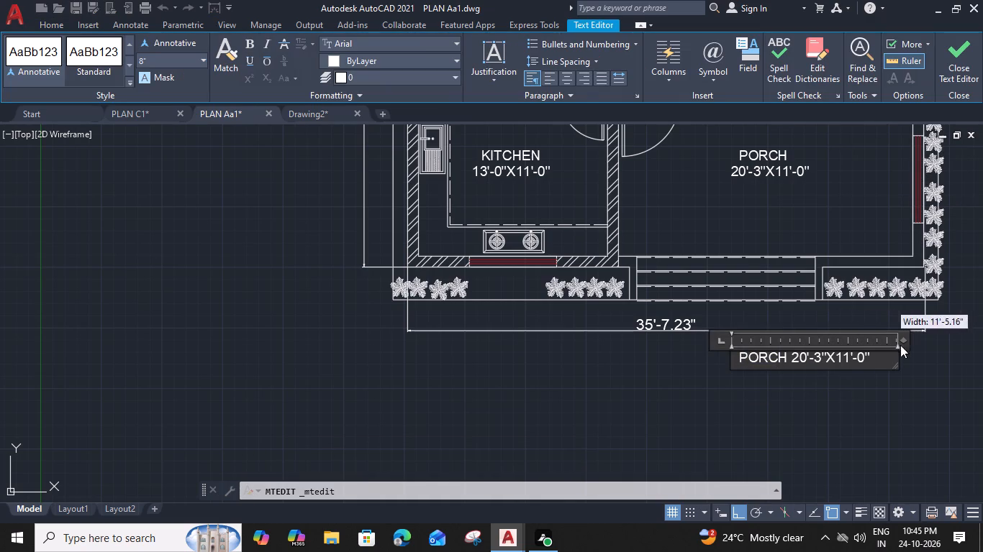
left_click_drag(878, 357, 692, 360)
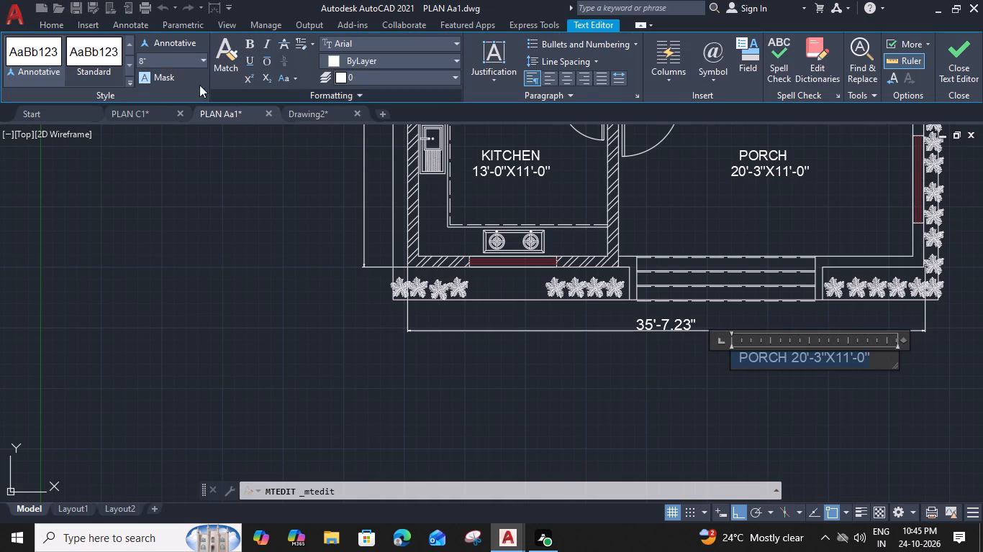
left_click(156, 57)
key("1")
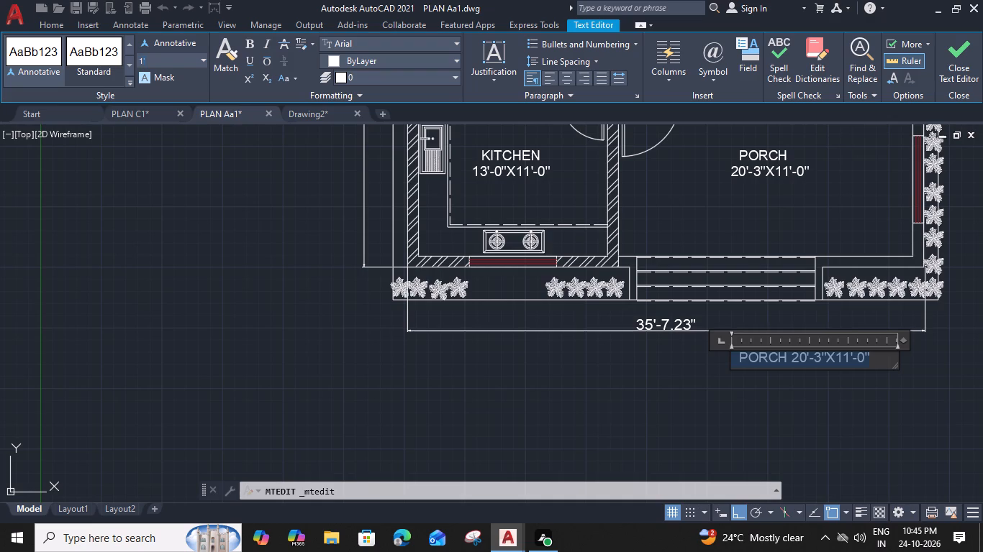
key("apostrophe")
key("space")
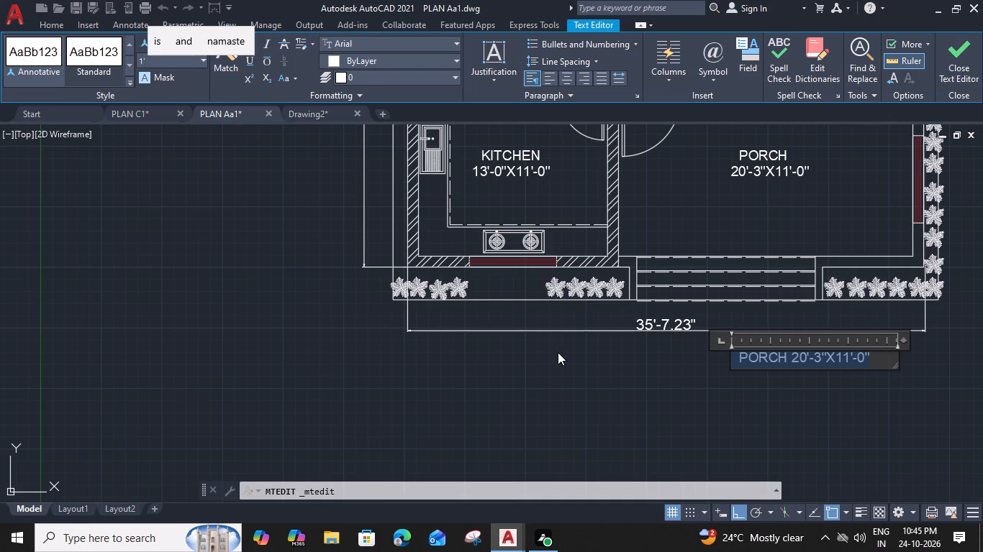
key("Return")
middle_click_drag(588, 413, 327, 339)
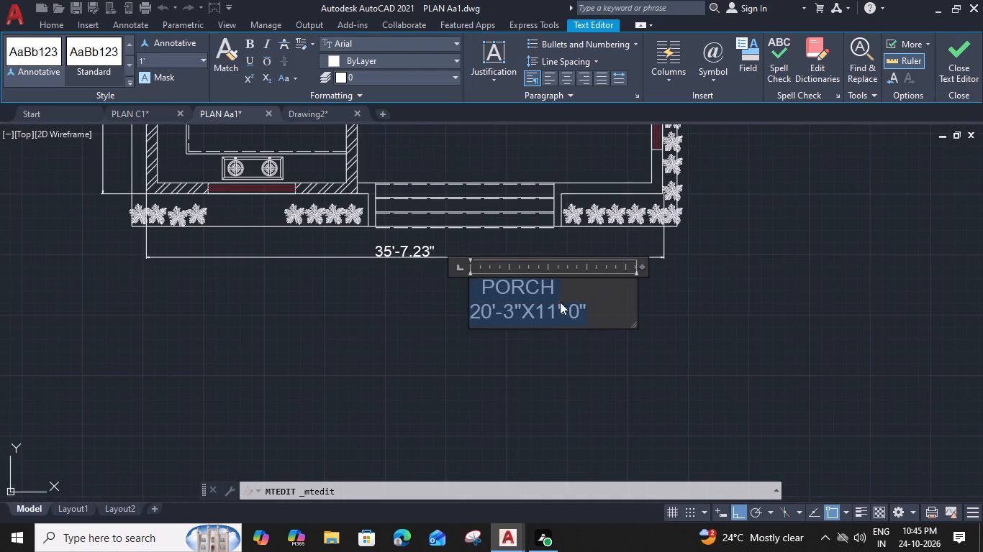
left_click_drag(153, 60, 139, 60)
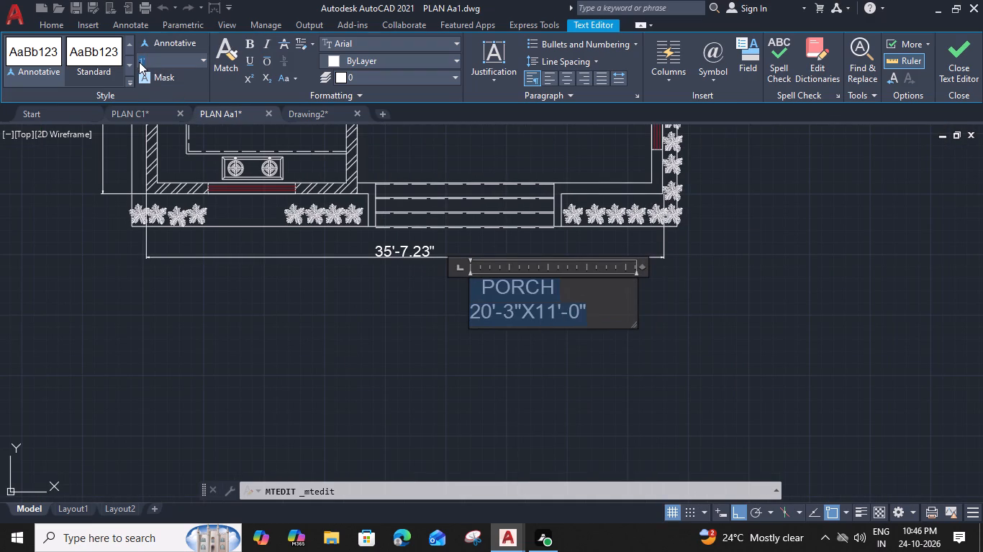
key("2")
key("apostrophe")
key("Return")
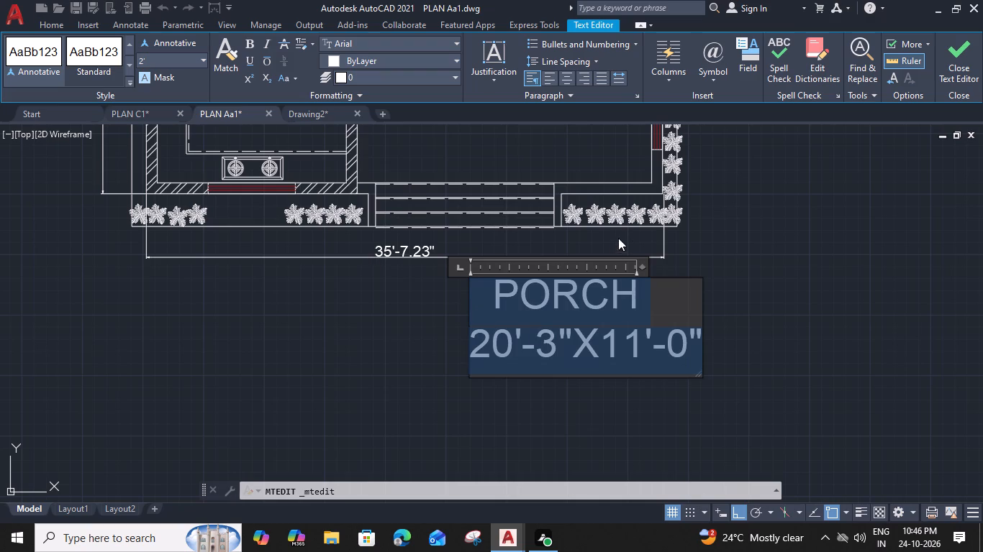
left_click_drag(645, 267, 835, 275)
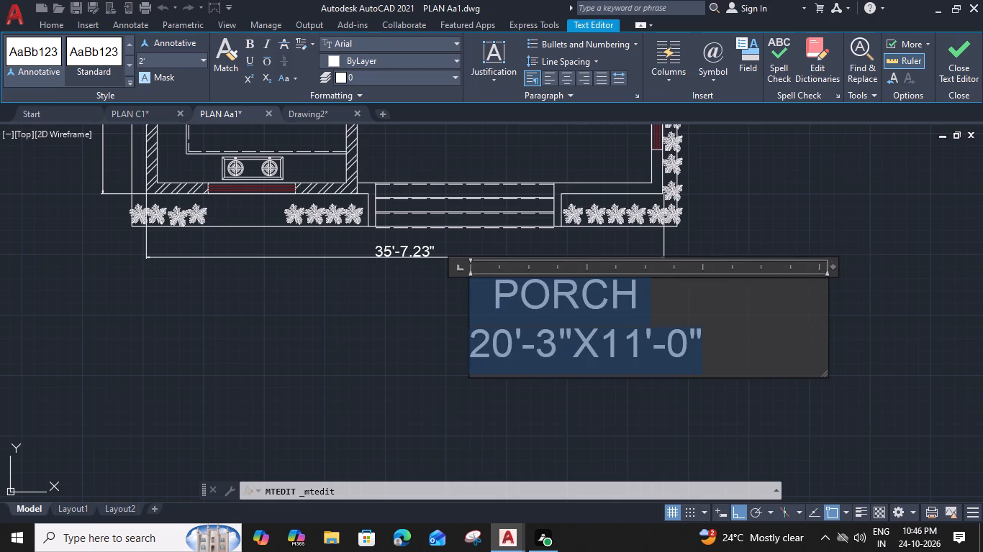
Replace the copied label's text with HOUSE PLAN in capital letters.
type("house plan")
key("space")
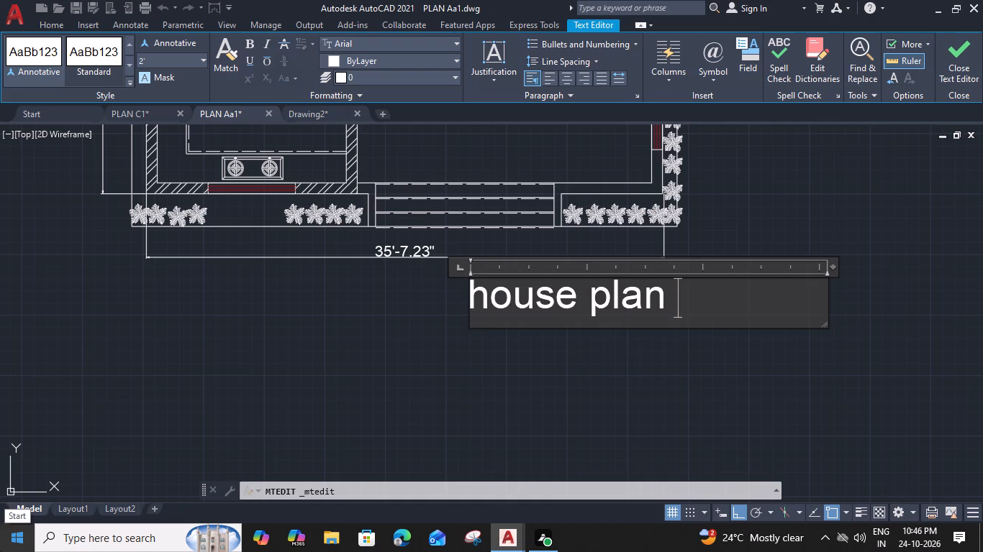
key("BackSpace")
key("BackSpace")
key("BackSpace")
key("BackSpace")
key("BackSpace")
key("BackSpace")
key("BackSpace")
key("BackSpace")
key("BackSpace")
key("BackSpace")
key("BackSpace")
key("BackSpace")
key("BackSpace")
key("BackSpace")
key("BackSpace")
key("BackSpace")
key("BackSpace")
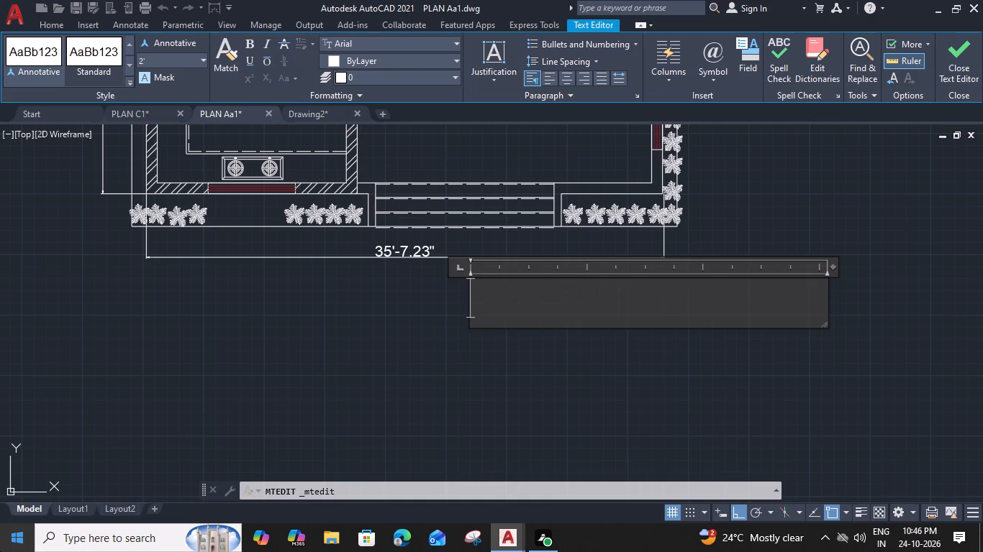
type("HOUSE PLAN")
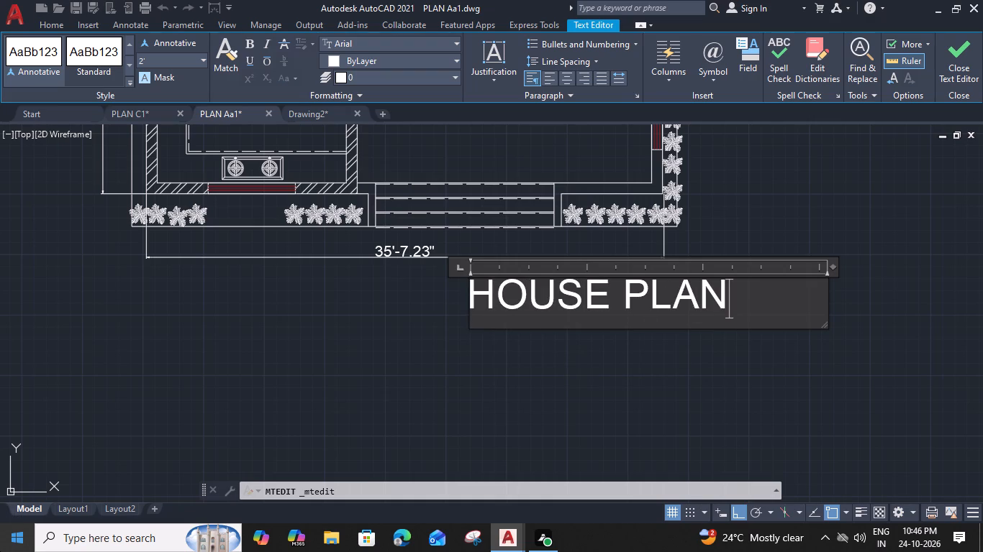
Add the overall plan size 35'-8"X42'-4" as a second line under HOUSE PLAN.
key("Return")
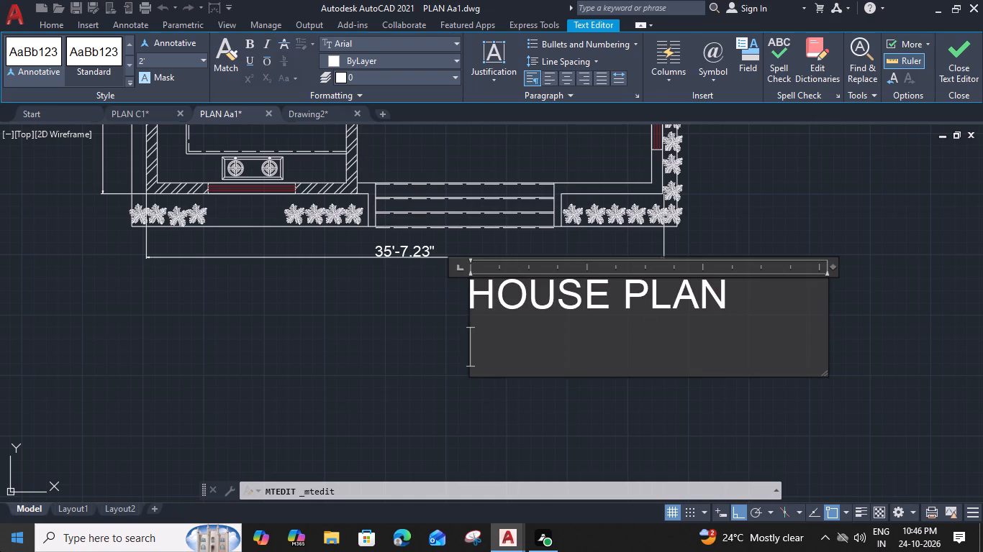
type("35")
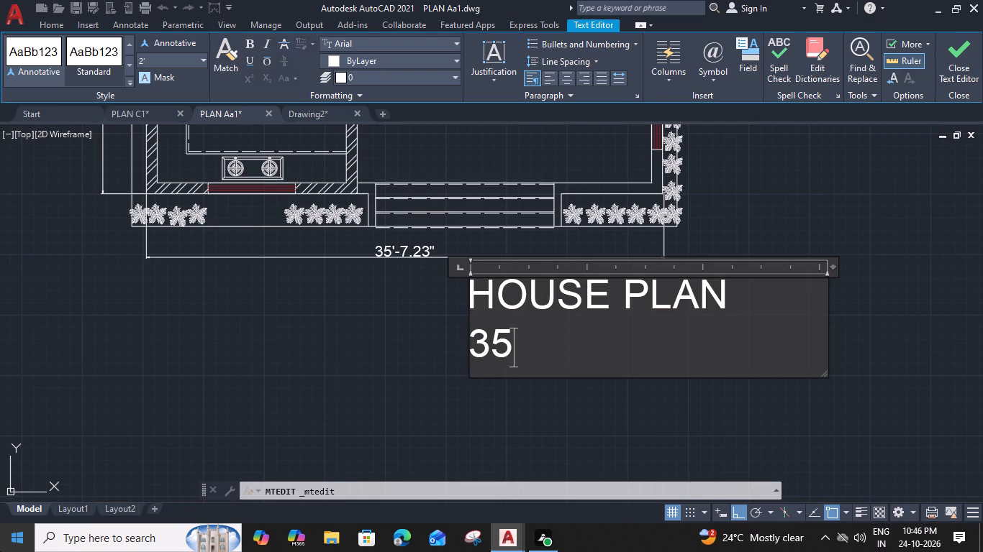
key("apostrophe")
key("minus")
key("7")
key("BackSpace")
type("8\"")
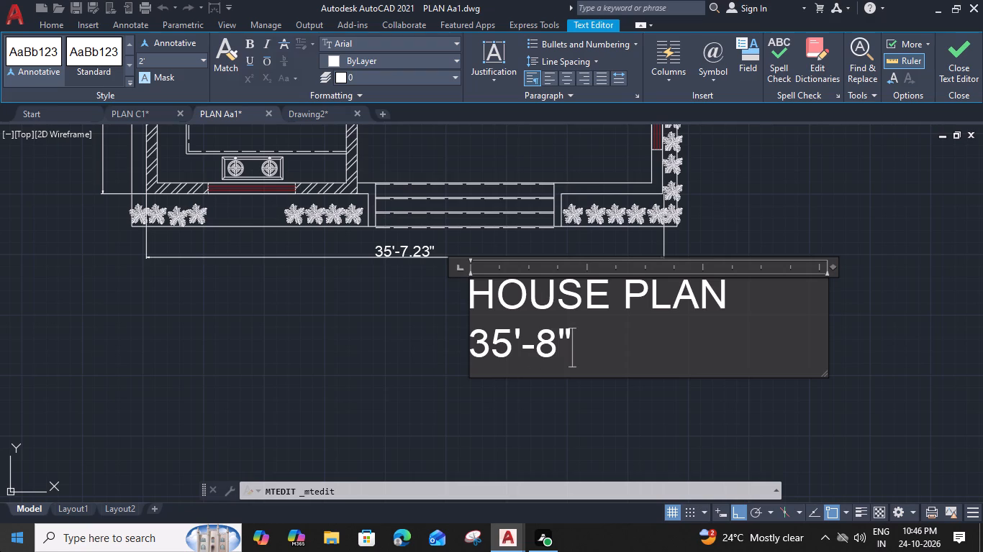
key("x")
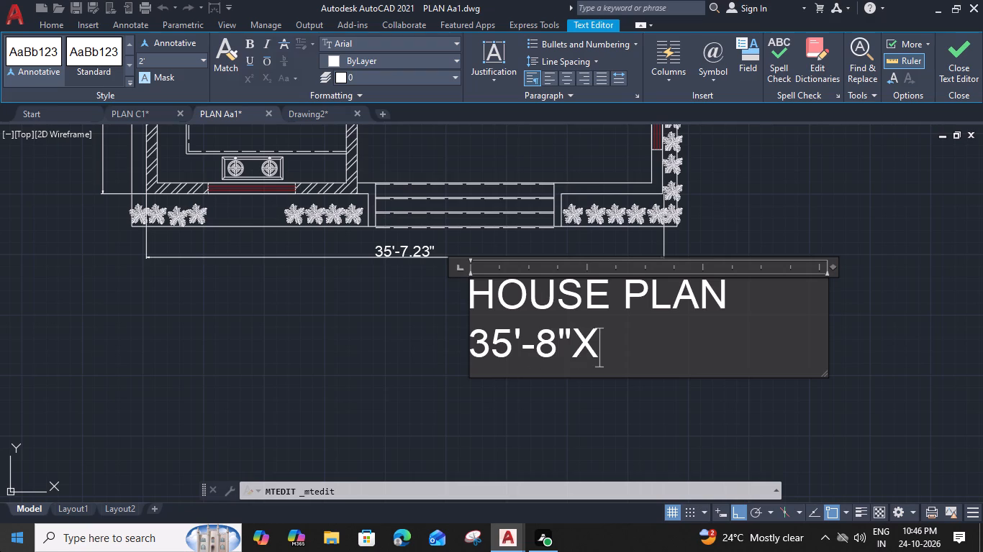
scroll(355, 285, "down", 1)
middle_click_drag(354, 296, 370, 426)
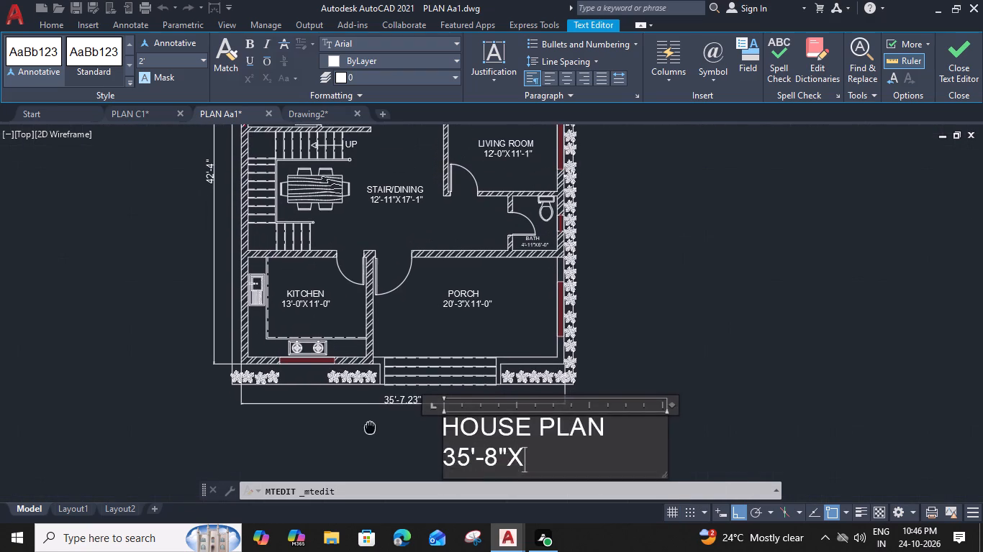
middle_click_drag(370, 426, 359, 379)
key("4")
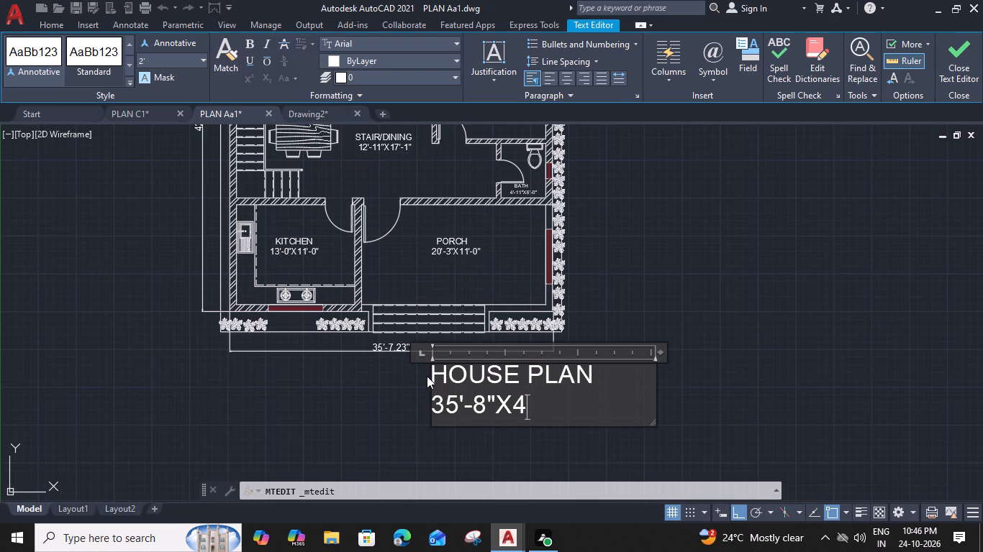
key("2")
key("apostrophe")
key("minus")
middle_click_drag(426, 372, 417, 382)
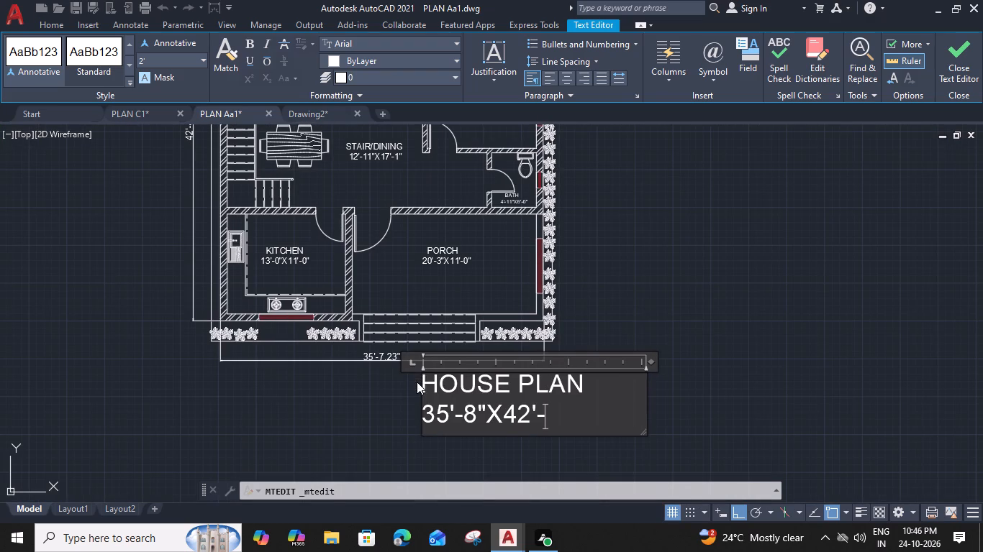
key("4")
key("shift+quotedbl")
Narrow the title's text frame to fit closely around the HOUSE PLAN line and finish editing.
left_click_drag(649, 362, 596, 364)
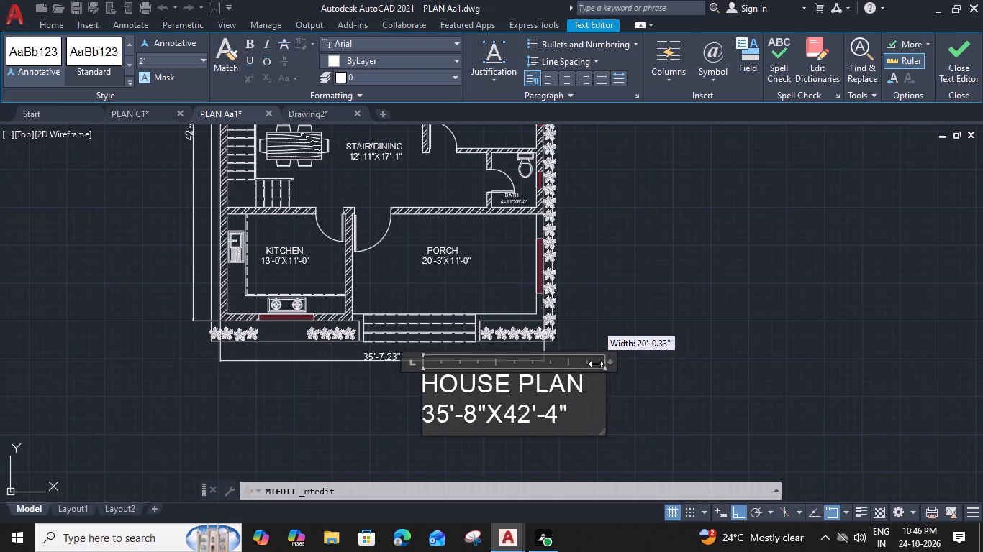
left_click_drag(596, 364, 591, 364)
left_click(628, 407)
Move the HOUSE PLAN title west so it sits beneath the plan's southwest corner, below the width dimension.
middle_click_drag(404, 410, 517, 376)
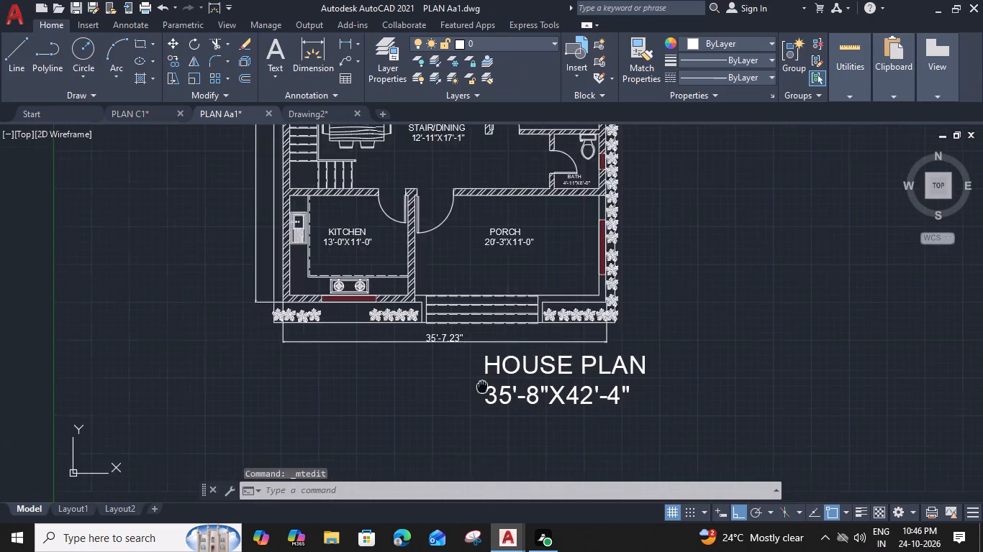
middle_click_drag(517, 376, 603, 360)
left_click(622, 340)
type("M")
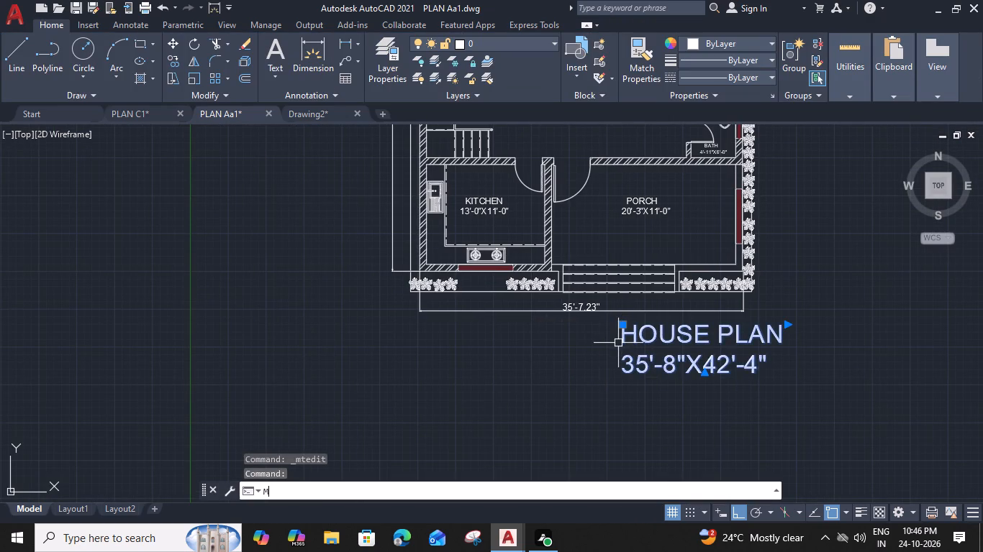
key("space")
left_click(622, 324)
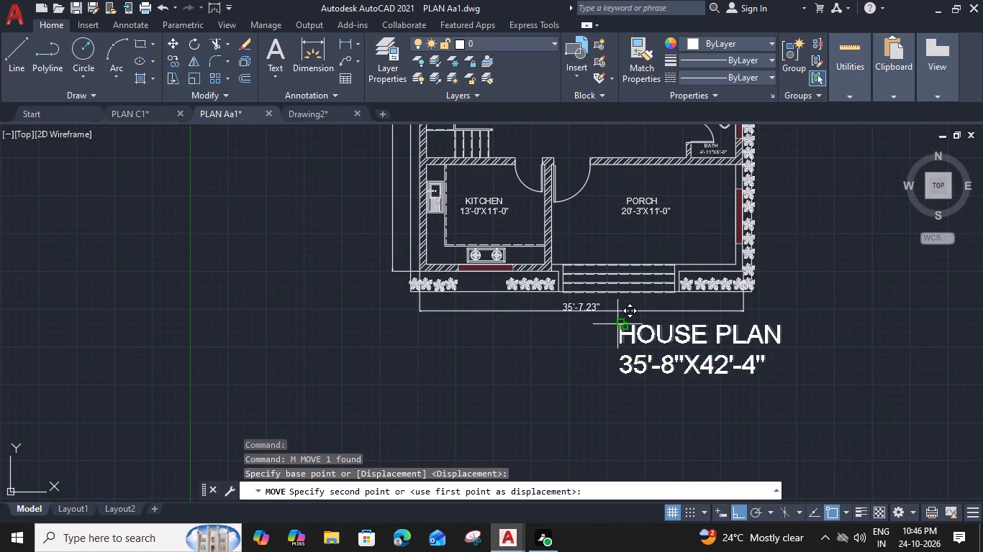
left_click(408, 339)
Save the PLAN Aa1 drawing.
scroll(544, 341, "down", 1)
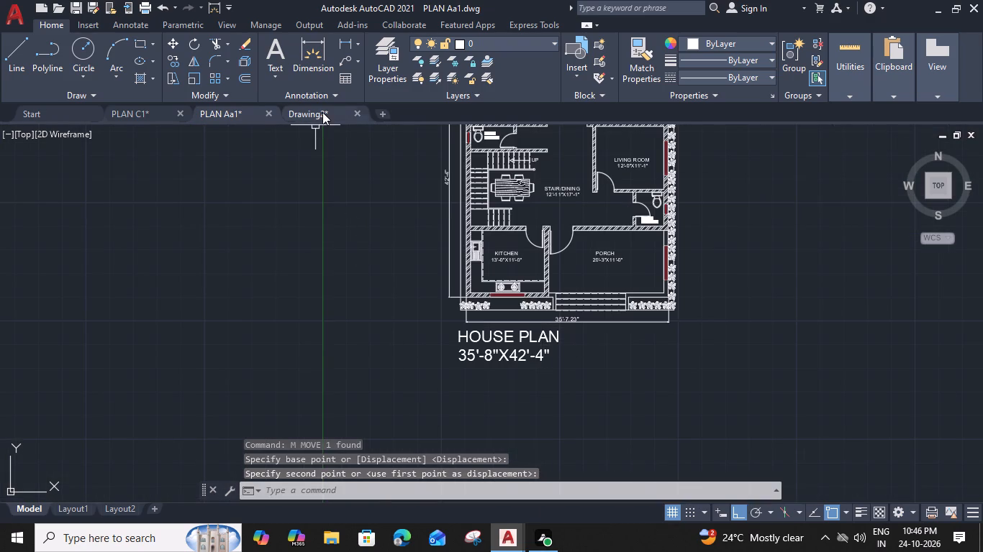
key("ctrl+s")
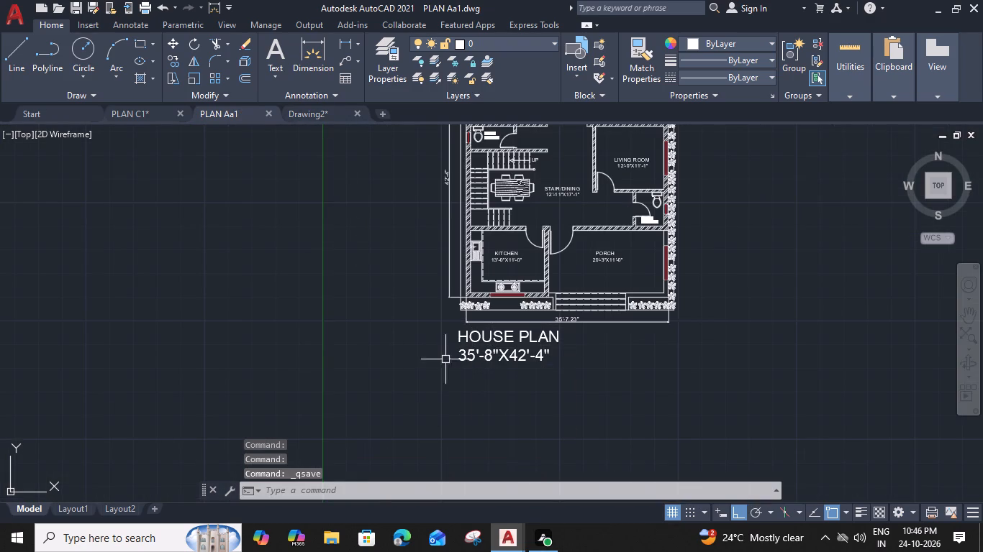
key("ctrl+s")
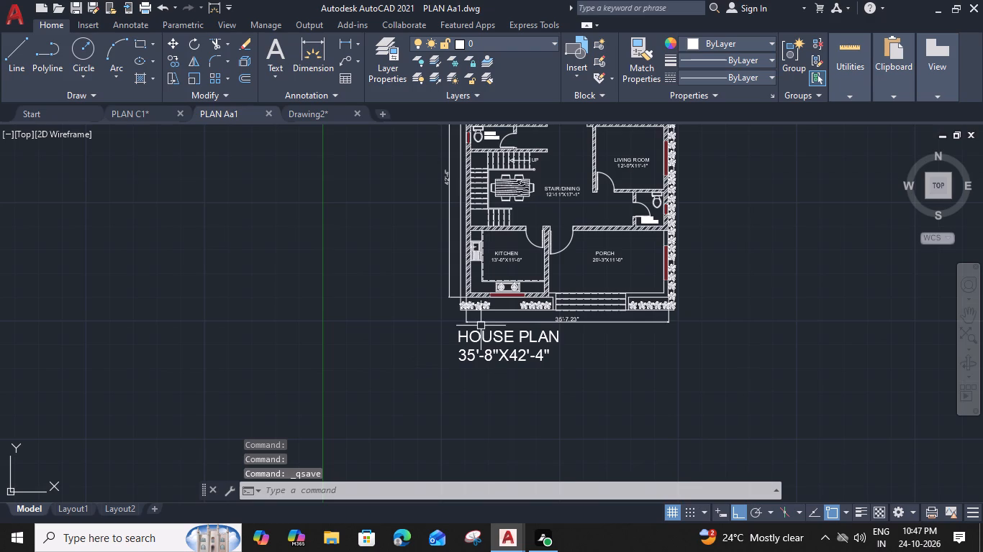
Start a plot of the model using the AutoCAD PDF (High Quality Print).pc3 plotter, centered on the paper.
key("p")
key("l")
key("o")
key("y")
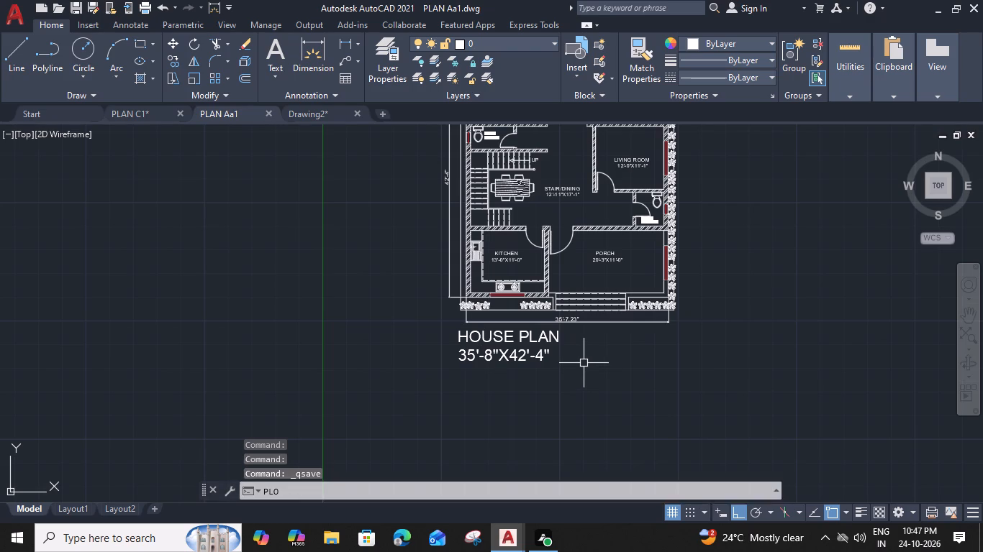
key("BackSpace")
type("T")
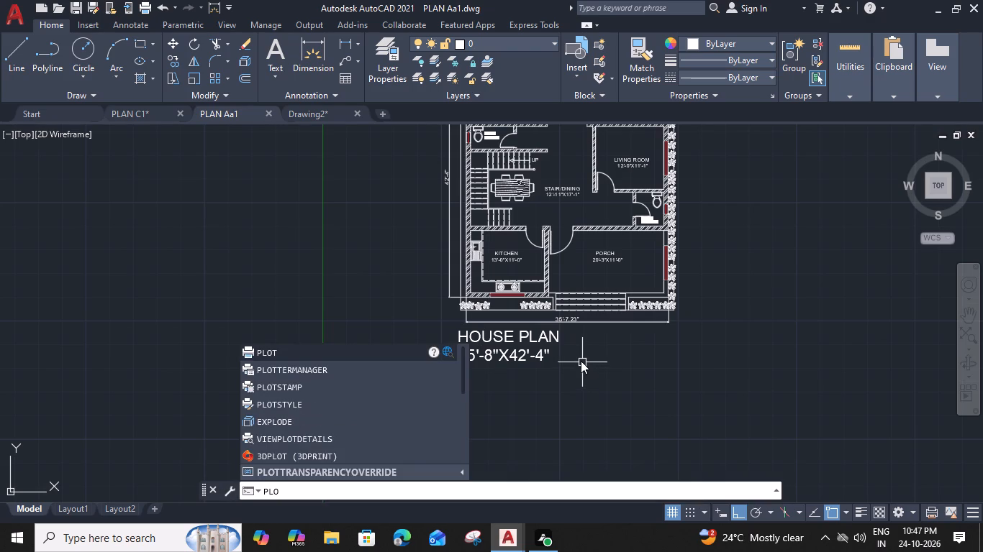
key("space")
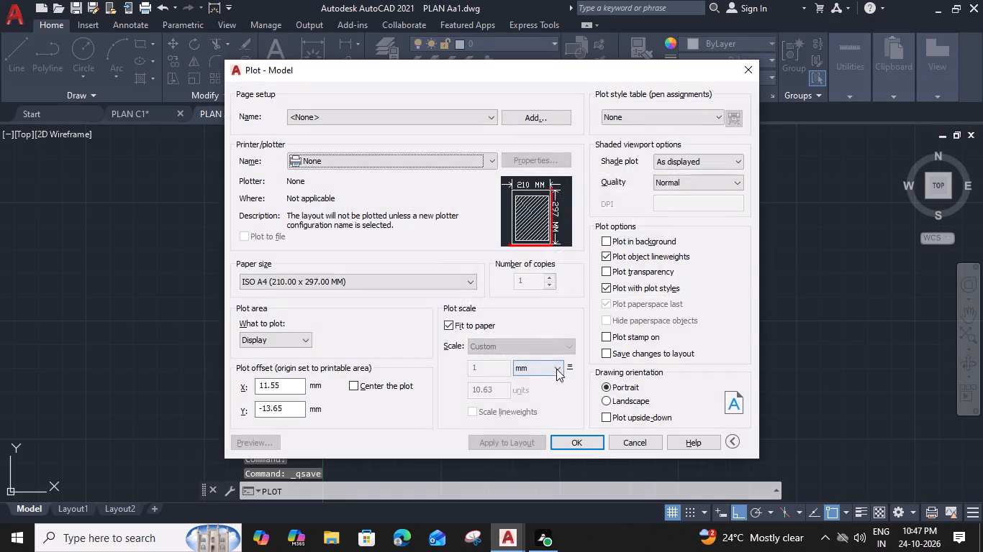
left_click(489, 161)
left_click(435, 290)
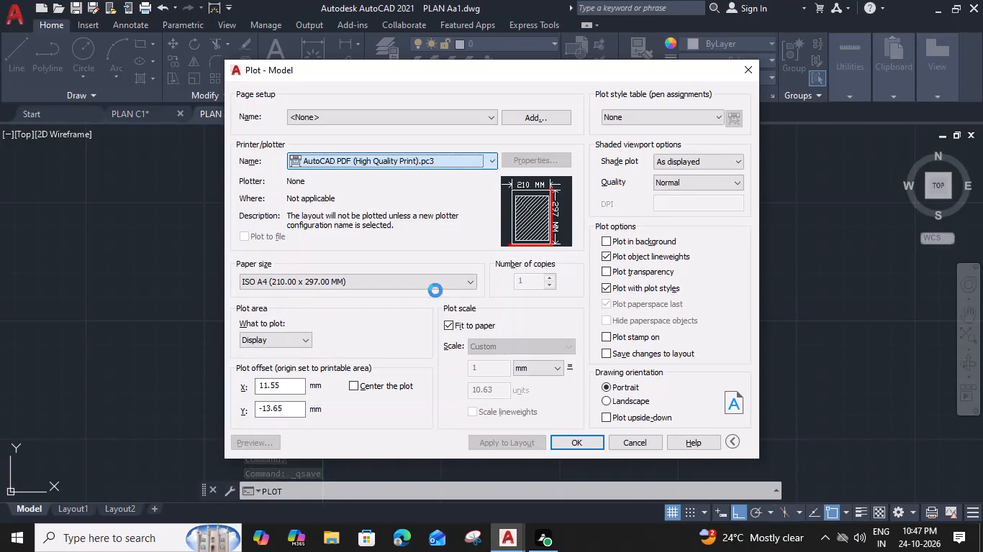
left_click(353, 386)
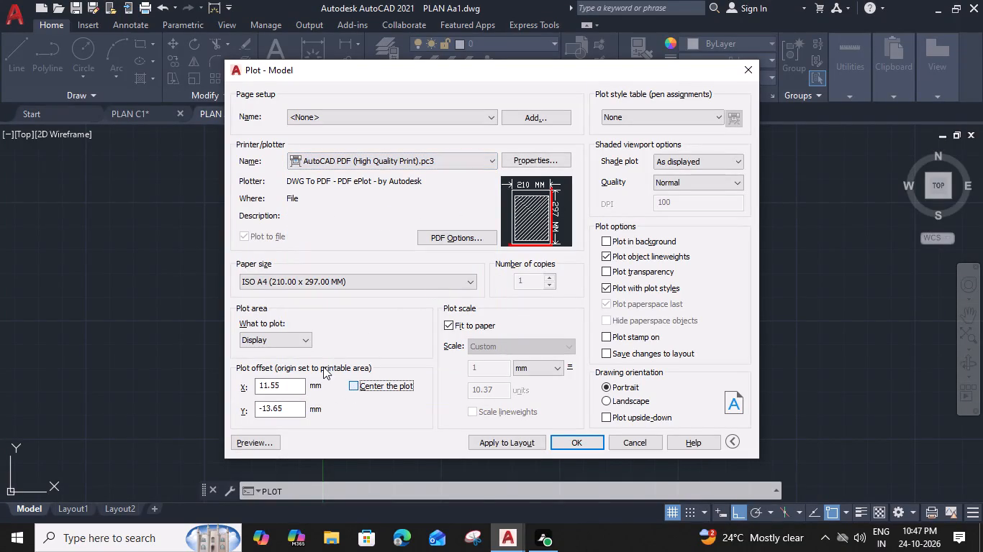
Set the plot area to a window enclosing the whole floor plan, its dimensions and the HOUSE PLAN title.
left_click(305, 335)
left_click(298, 379)
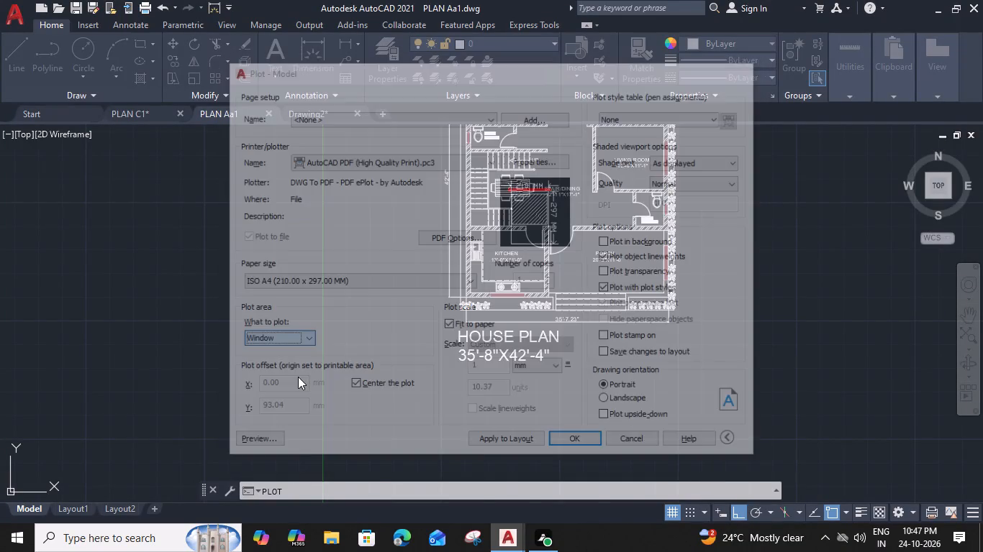
middle_click_drag(438, 310, 425, 359)
scroll(425, 356, "down", 1)
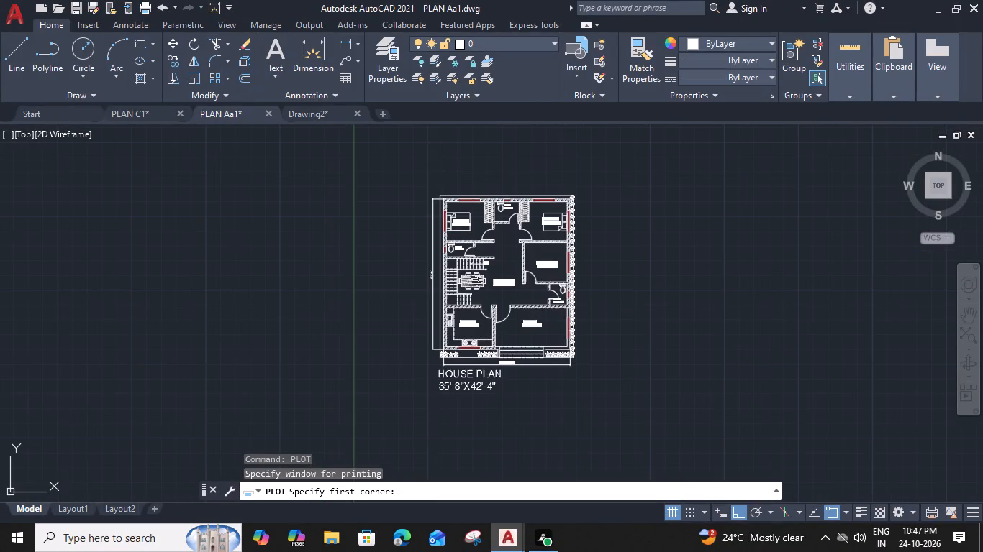
left_click(417, 181)
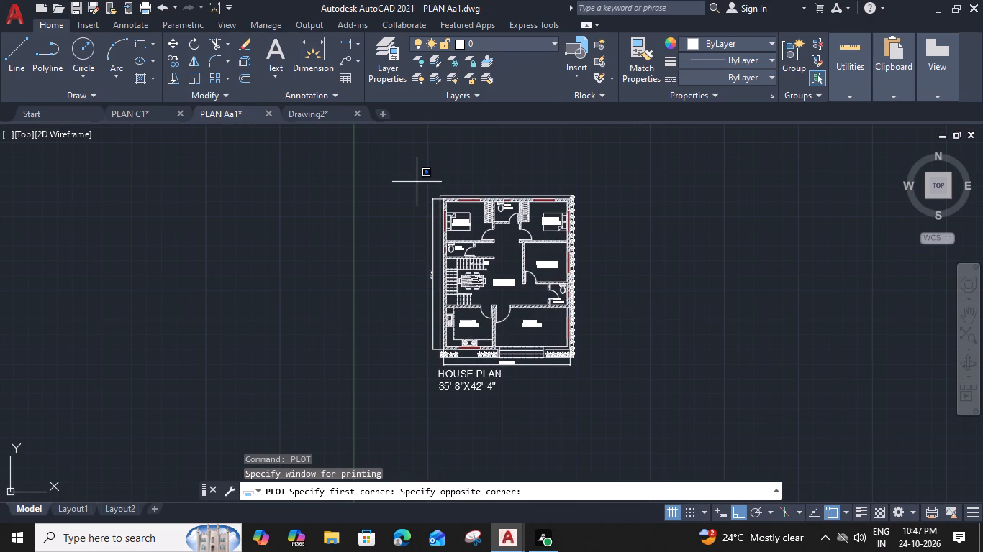
left_click(590, 397)
Plot to PLAN Aa1-Model.pdf in the Documents folder and close the browser window that opens.
left_click(586, 444)
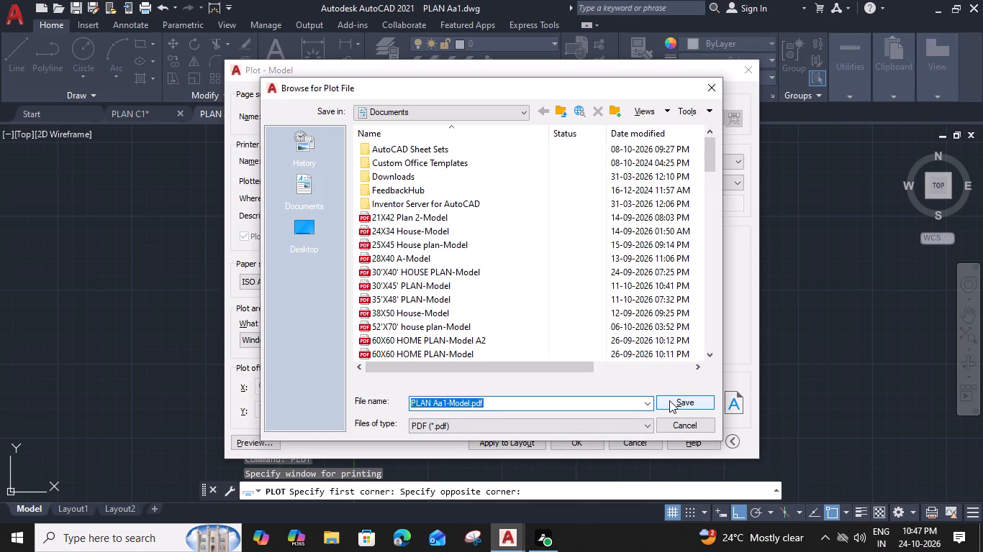
left_click(669, 400)
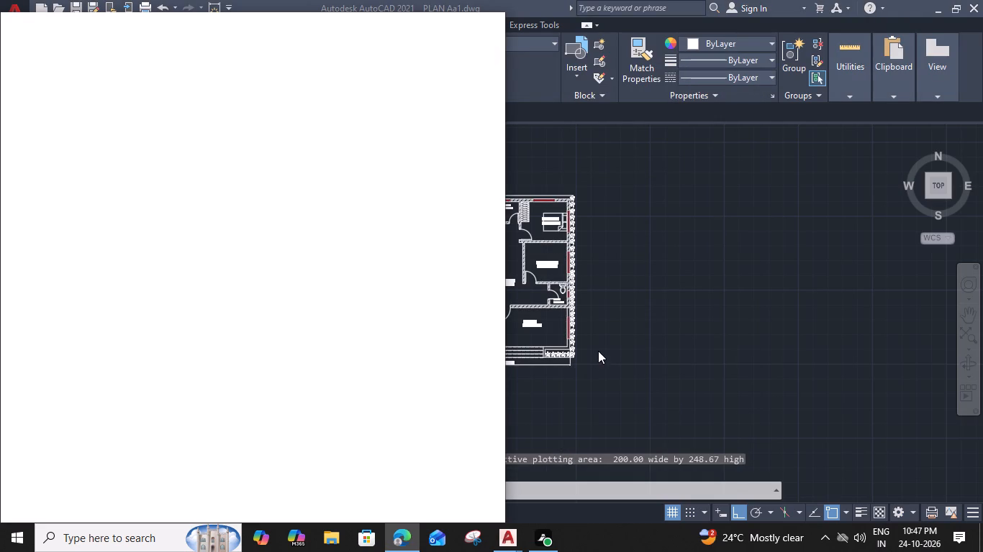
left_click(499, 29)
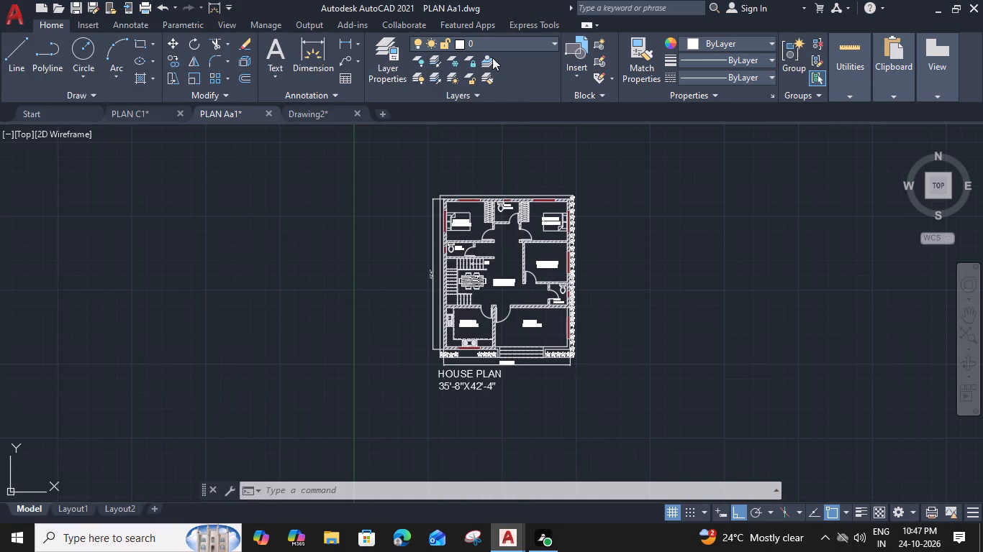
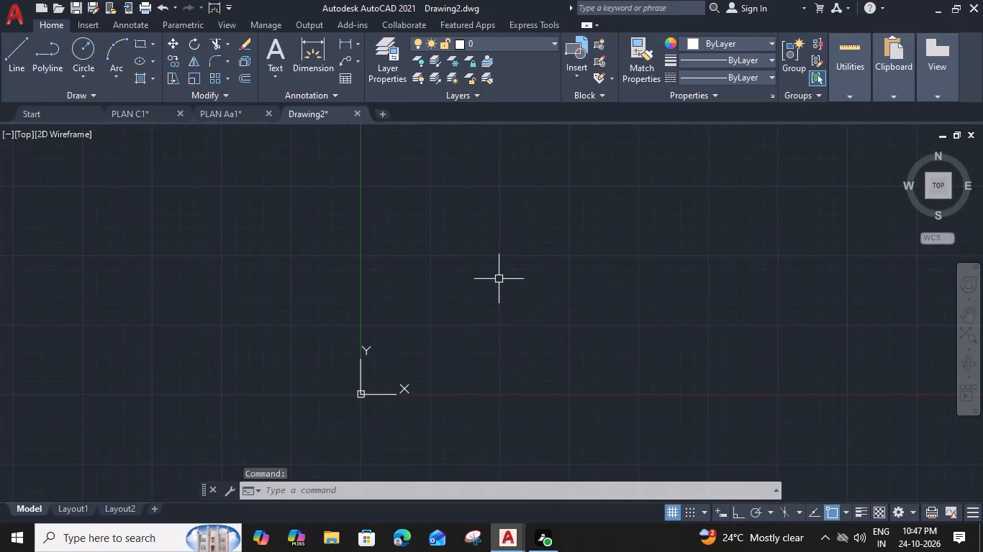
Set the Drawing2 units to Engineering length type with inches as the insertion scale.
key("n")
key("space")
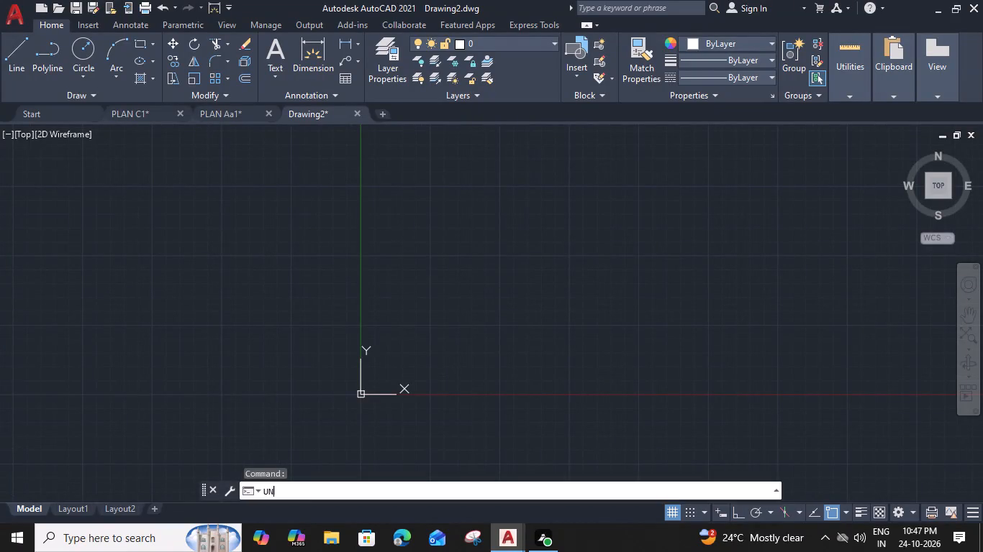
left_click(452, 172)
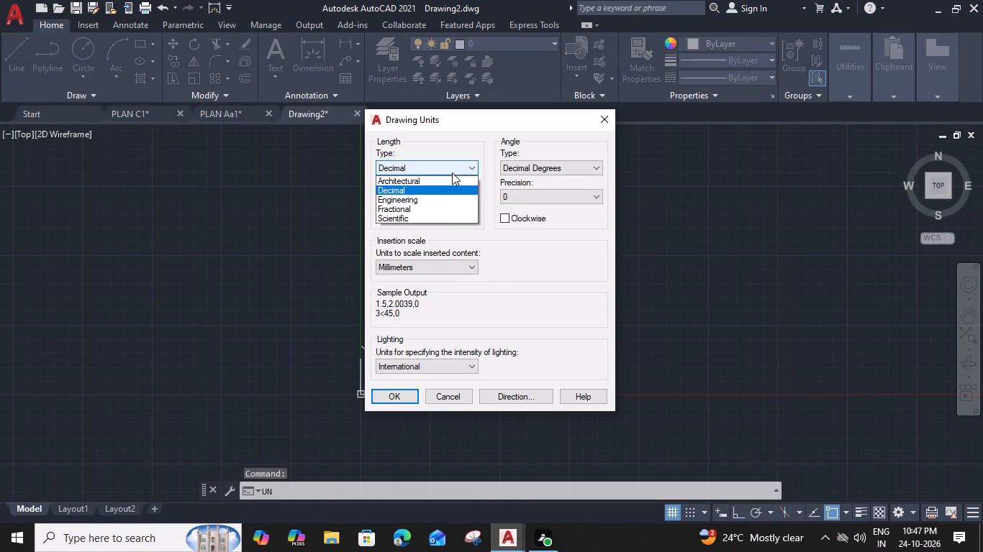
left_click(449, 200)
left_click(439, 267)
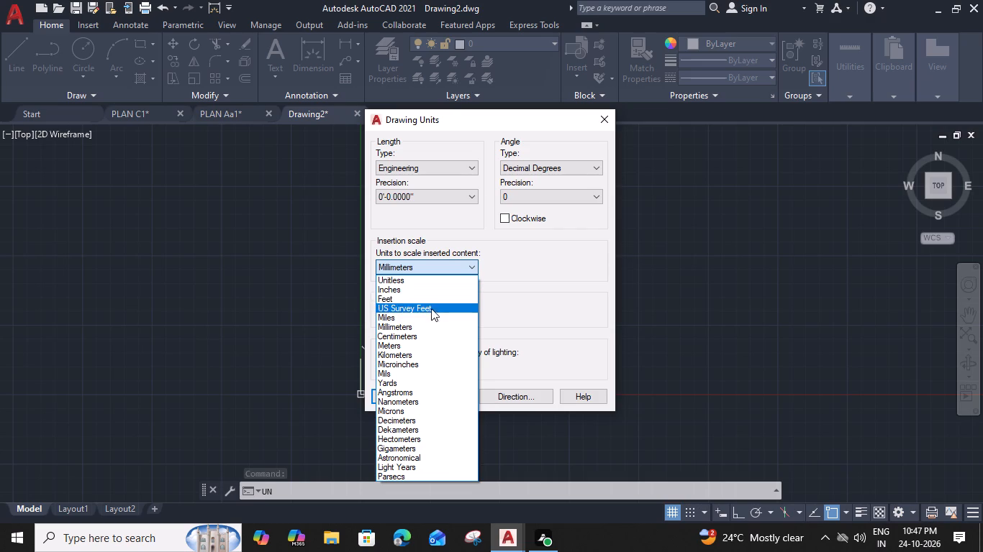
left_click(432, 293)
left_click(399, 395)
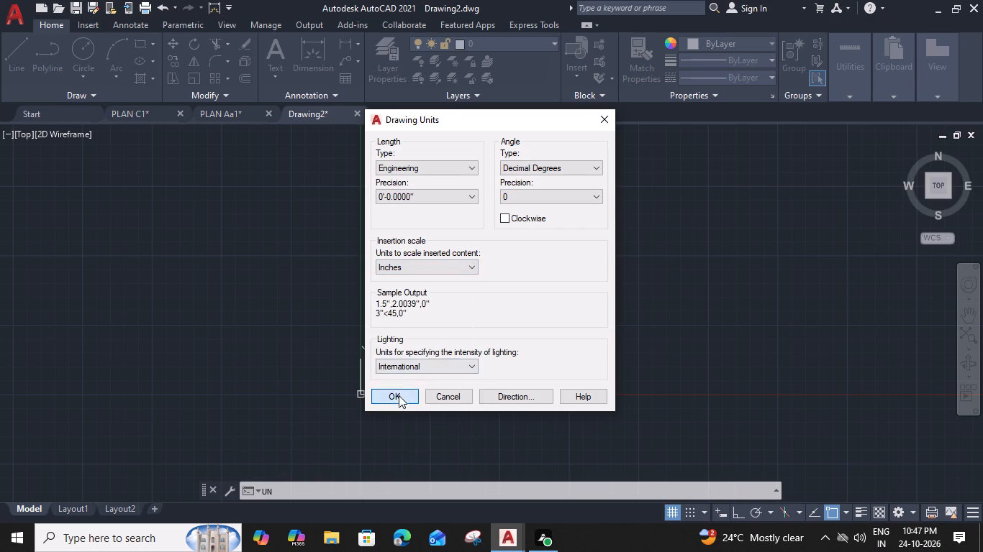
Modify the ISO-25 dimension style to Engineering primary units with a 9" text height and set it current.
type("D")
key("space")
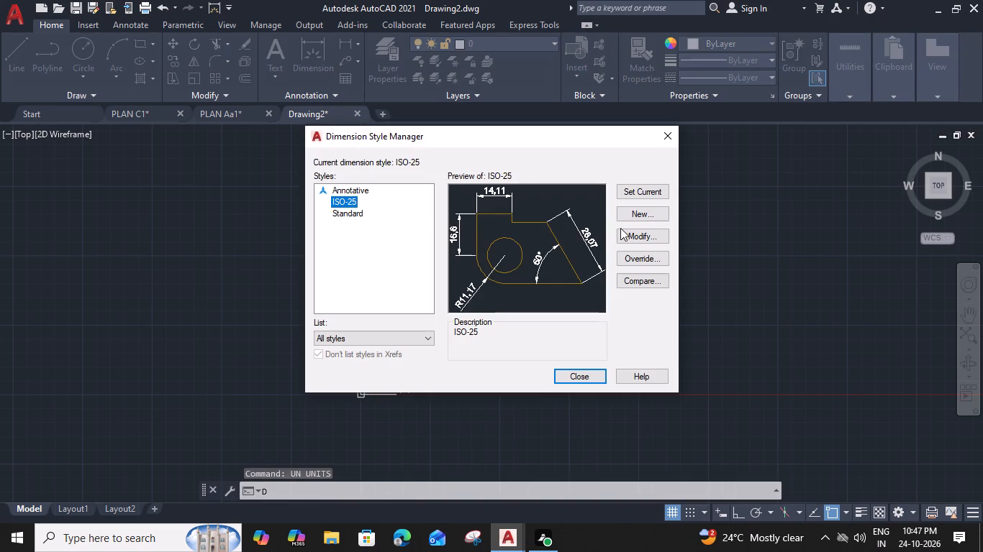
left_click(623, 233)
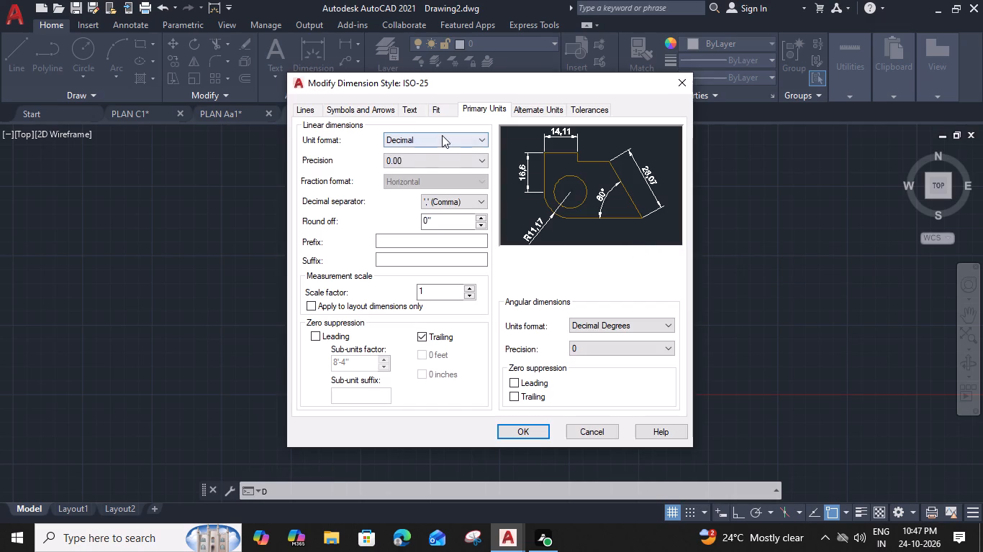
left_click(442, 135)
left_click(444, 168)
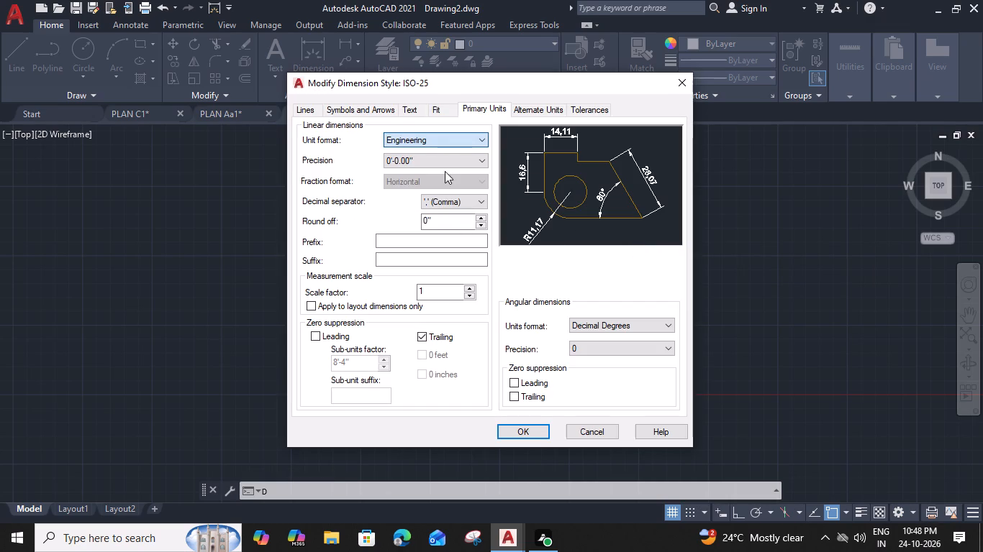
left_click(407, 109)
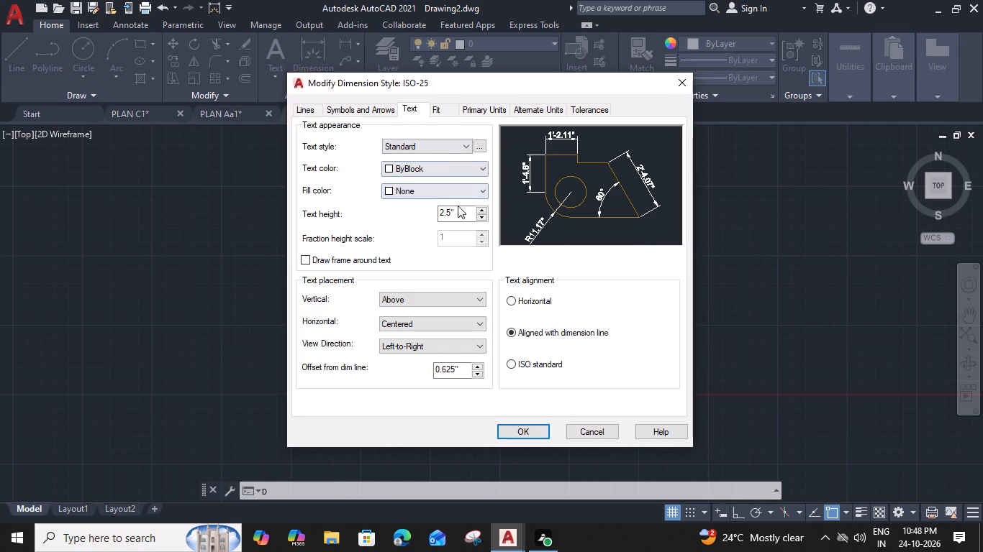
left_click_drag(454, 211, 429, 213)
type("9\"")
key("Return")
left_click(514, 430)
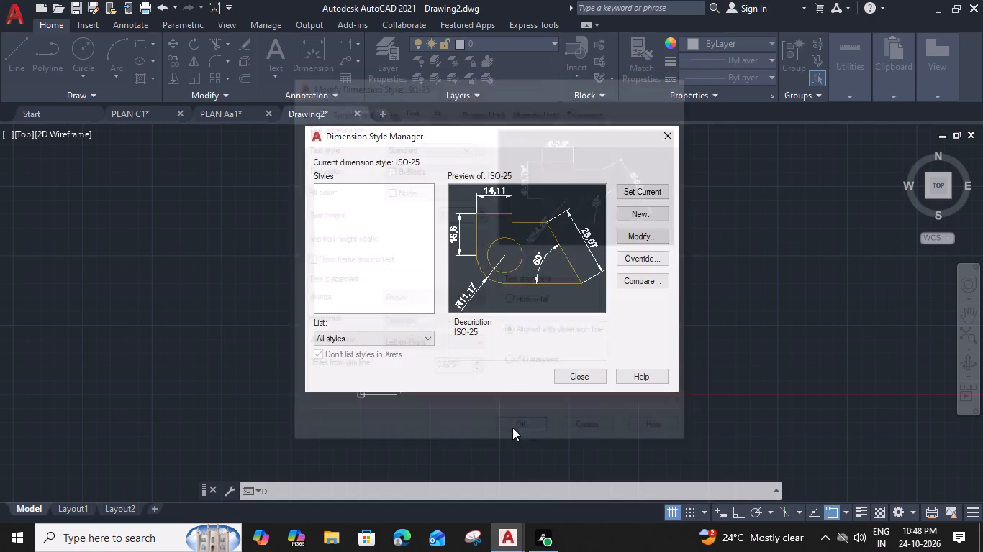
left_click(640, 192)
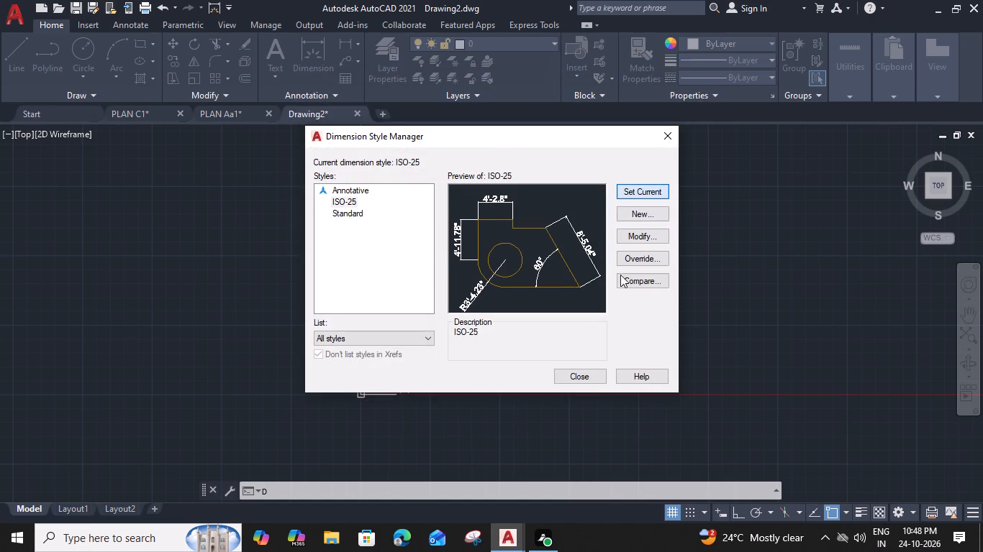
left_click(592, 380)
Turn on Ortho and draw a long vertical line downward, a short distance to the positive-X side of the Y axis.
middle_click_drag(472, 299, 494, 305)
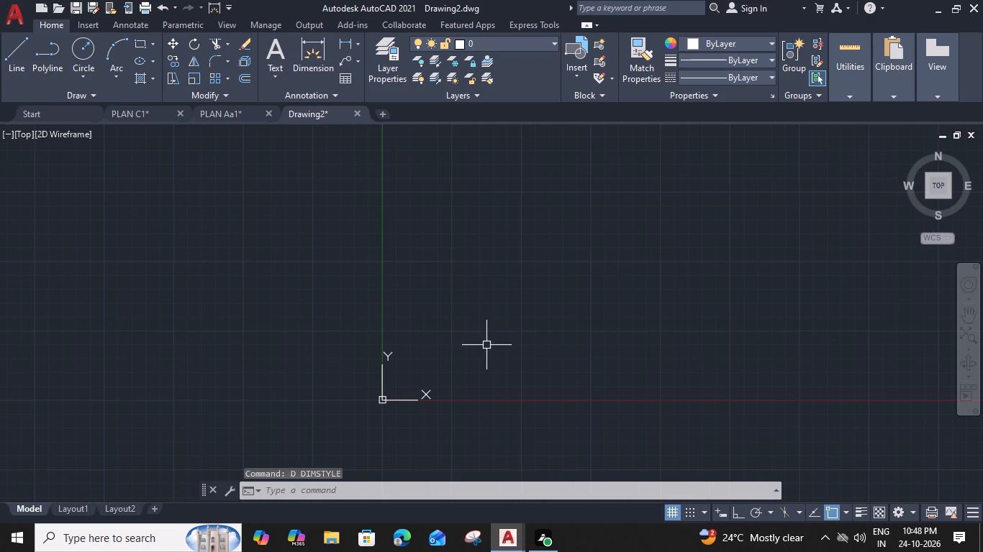
left_click(733, 512)
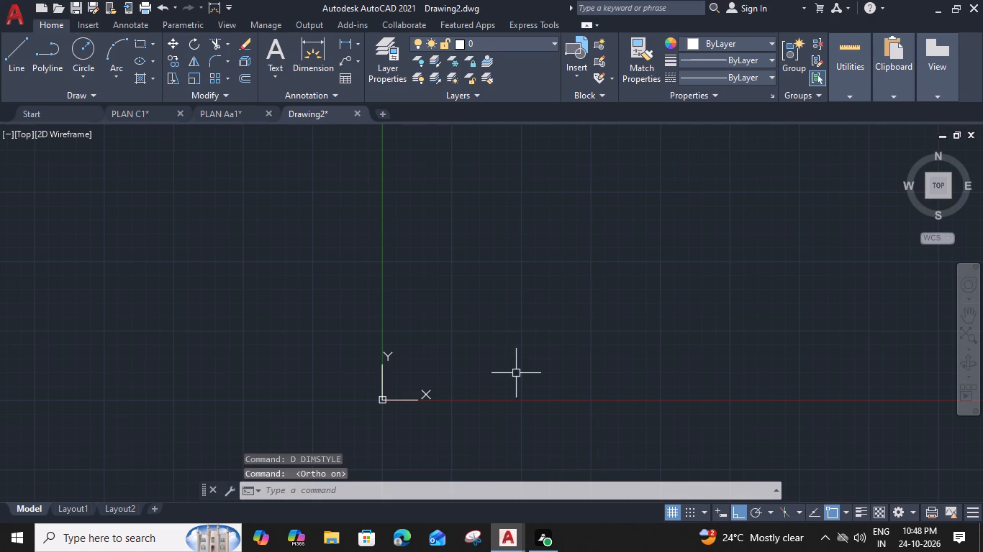
middle_click_drag(505, 321, 538, 320)
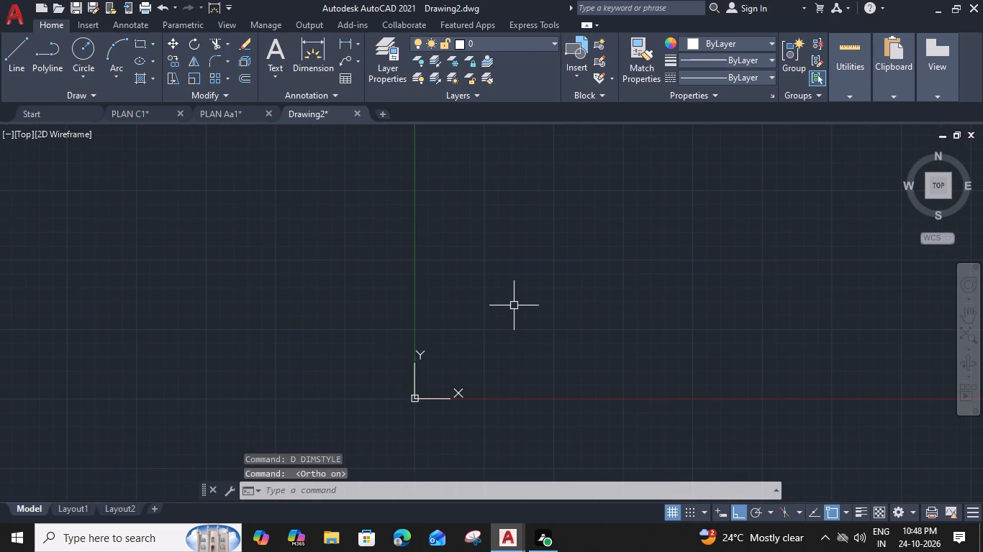
type("L")
key("space")
left_click(450, 160)
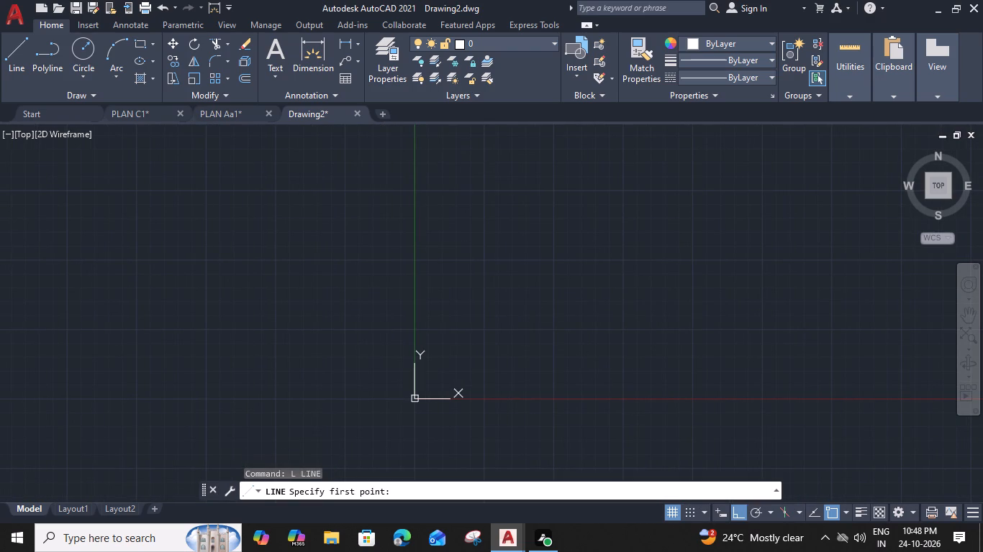
left_click(448, 360)
key("grave")
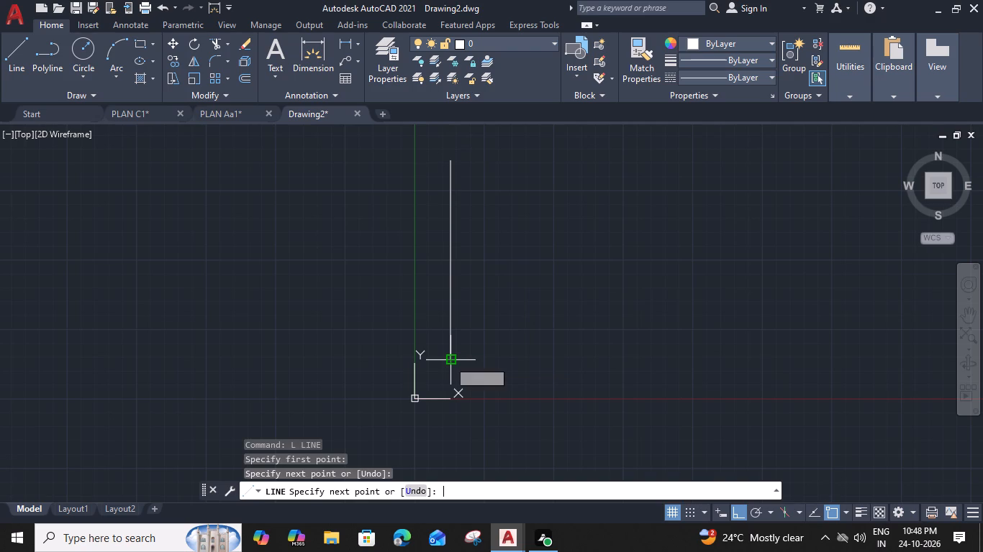
key("Escape")
key("Escape")
key("Escape")
Draw a horizontal line about 258'-7" long from the vertical line's upper endpoint toward positive X.
type("L")
key("space")
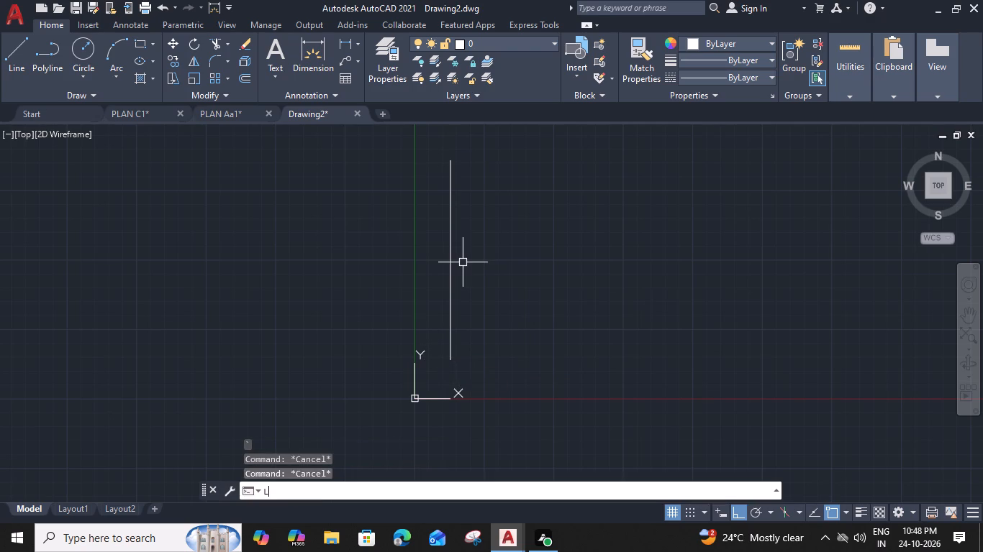
left_click(453, 160)
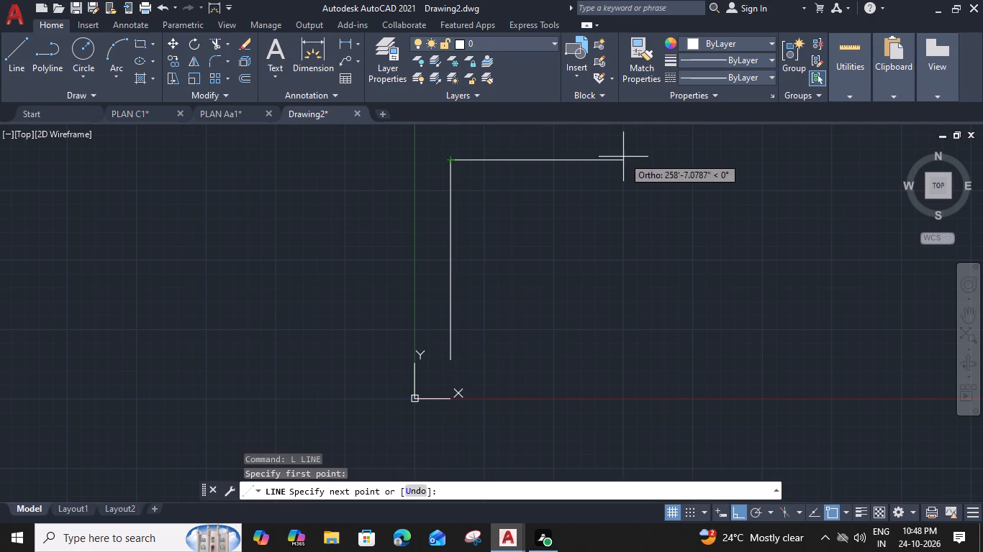
left_click(622, 159)
key("space")
middle_click_drag(475, 244, 463, 267)
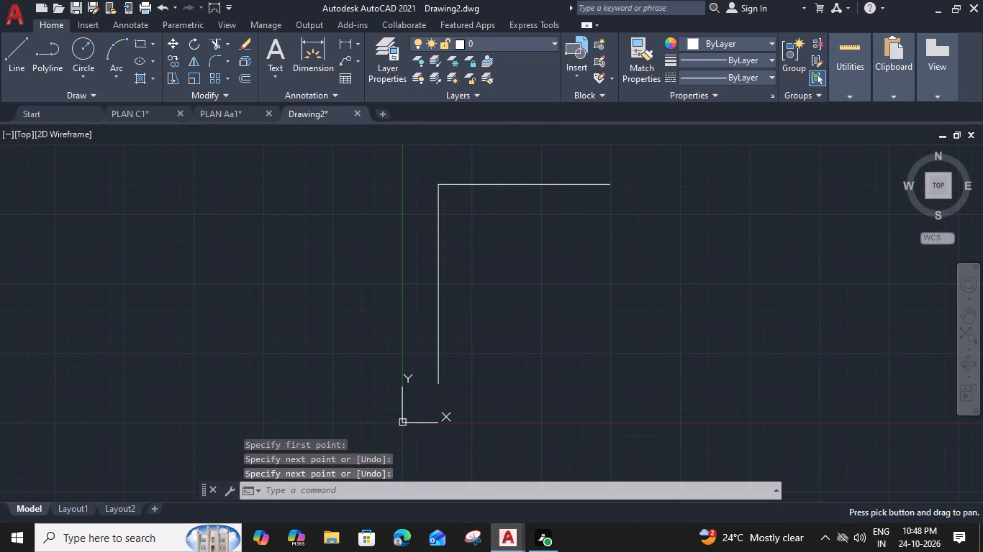
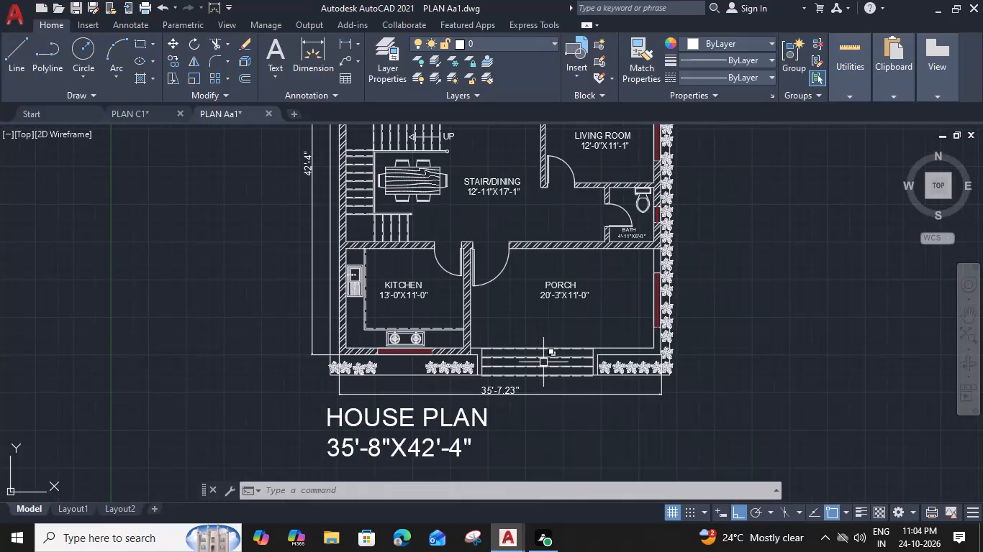
Copy the PORCH room label straight down to just below the entrance steps.
left_click(553, 293)
type("CO")
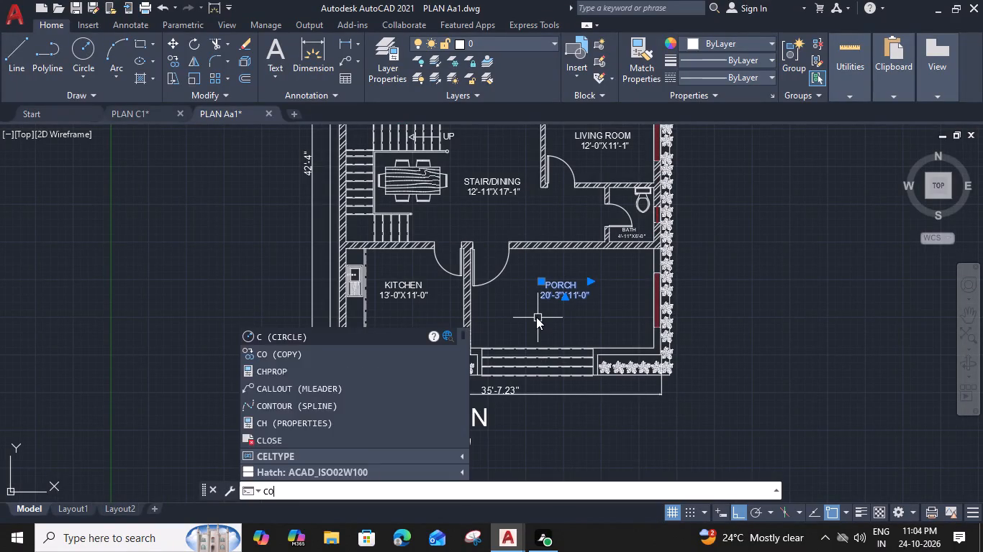
key("space")
left_click(535, 304)
scroll(533, 393, "up", 2)
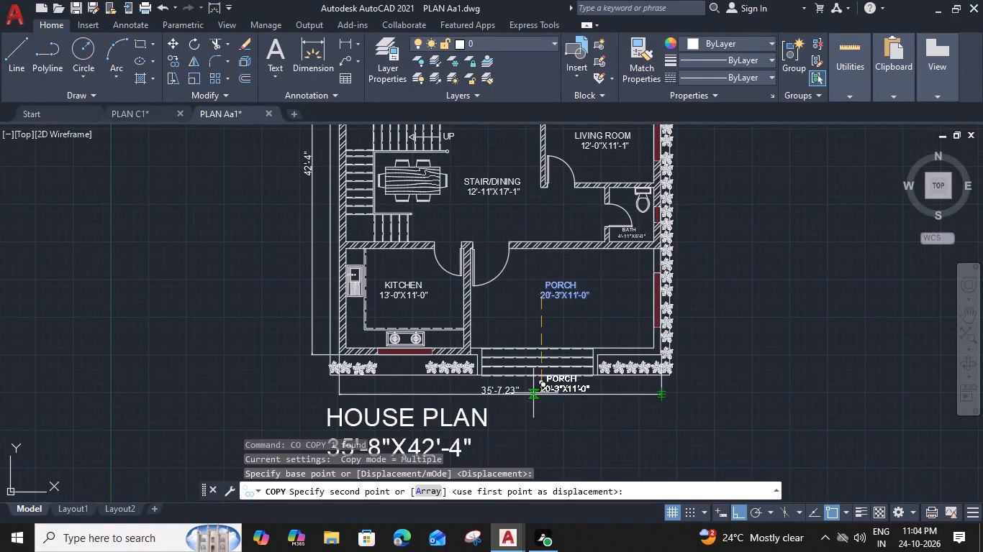
left_click(538, 394)
key("Escape")
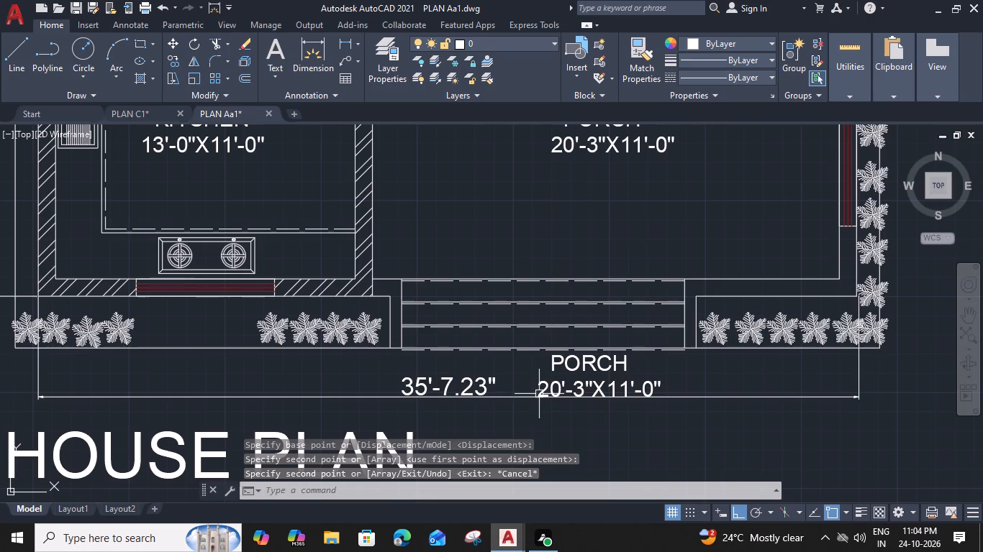
Replace the copied label's text below the entrance steps with ENTRY and narrow its text frame to fit.
double_click(553, 389)
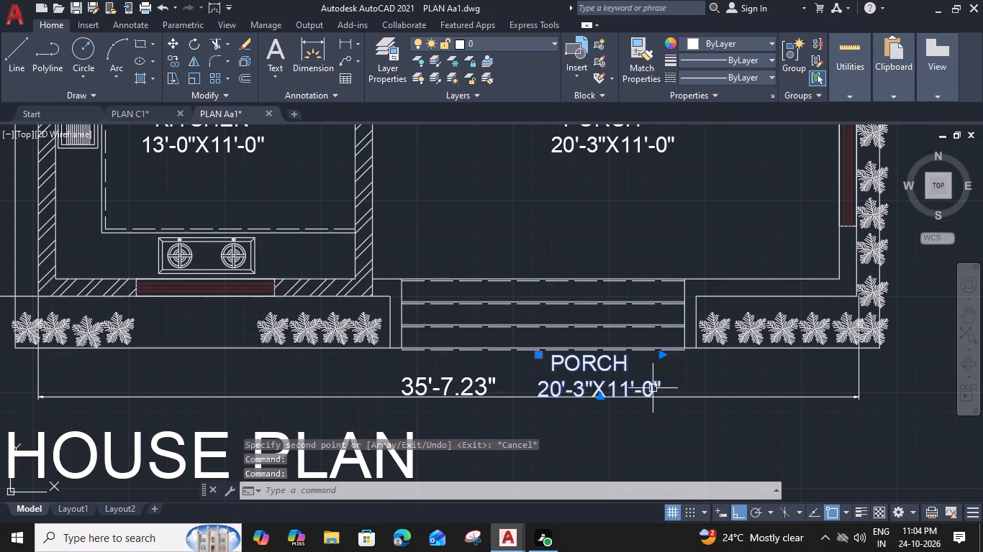
double_click(652, 387)
scroll(652, 387, "up", 2)
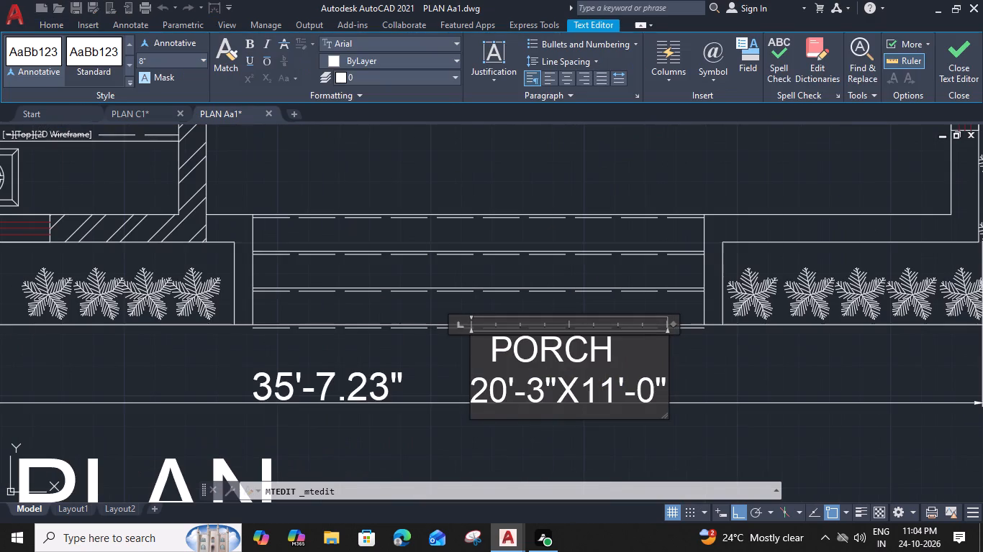
left_click(660, 390)
left_click(666, 390)
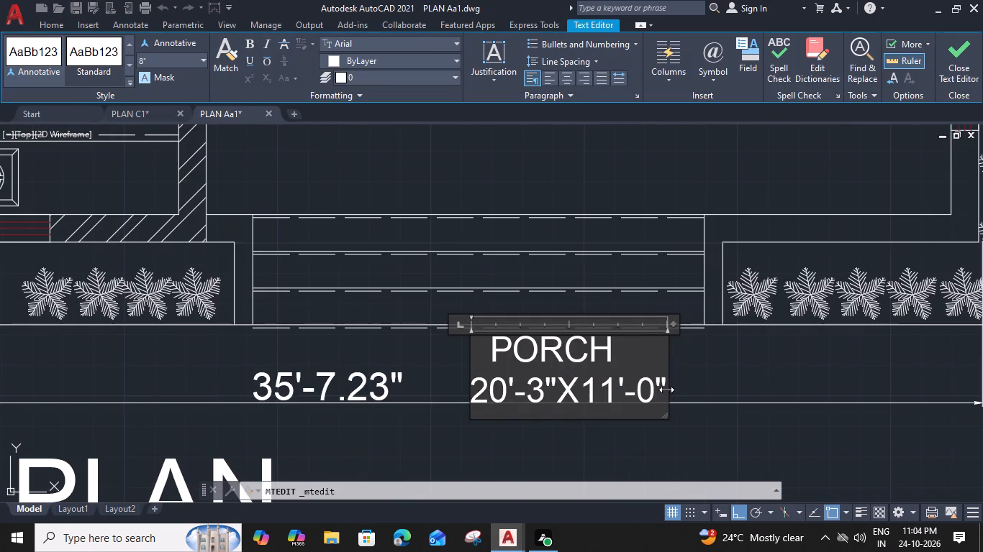
left_click(667, 389)
left_click_drag(666, 389, 437, 369)
type("ENTRY")
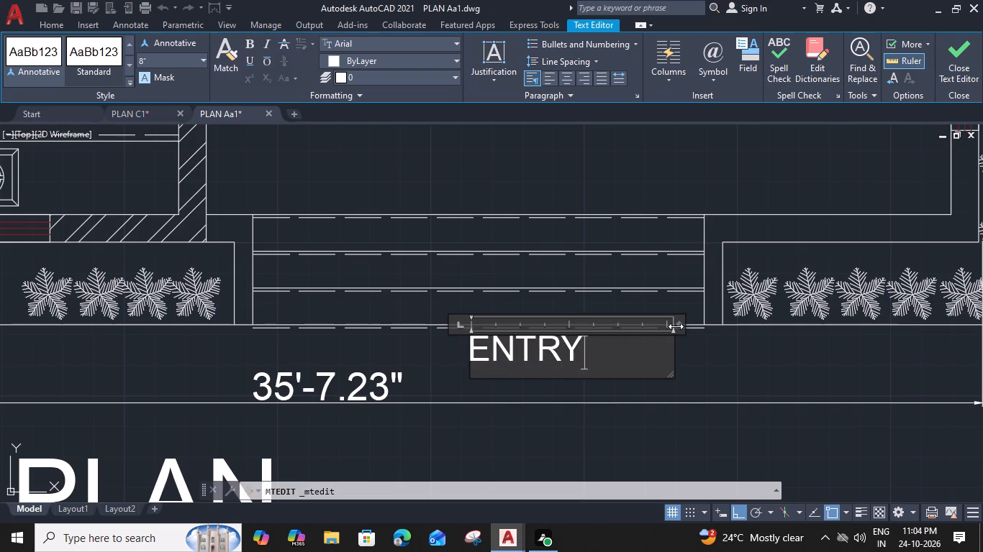
left_click_drag(676, 326, 590, 324)
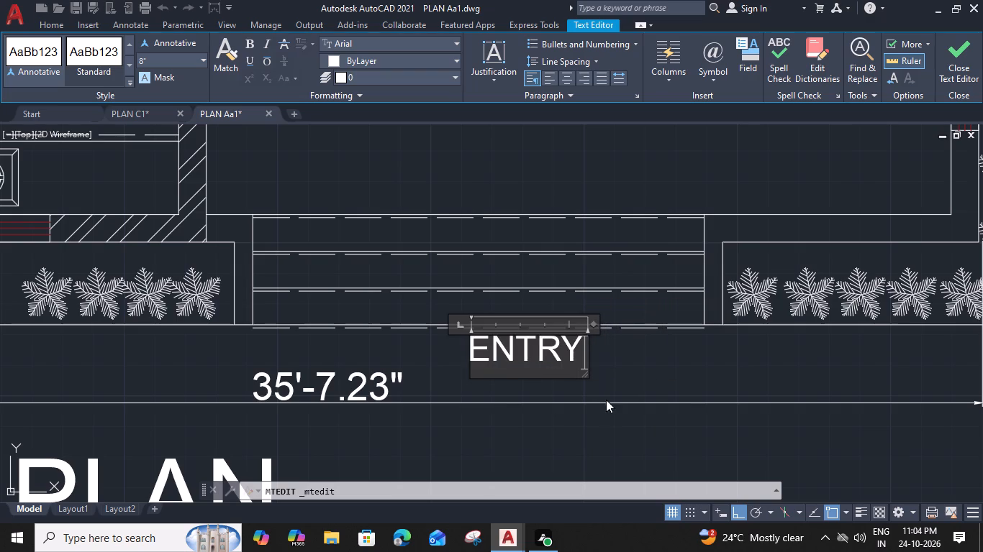
left_click(606, 382)
Insert the Sofa - Roundback 7 ft. block from the DesignCenter Home - Space Planner blocks into the porch area.
scroll(461, 364, "down", 3)
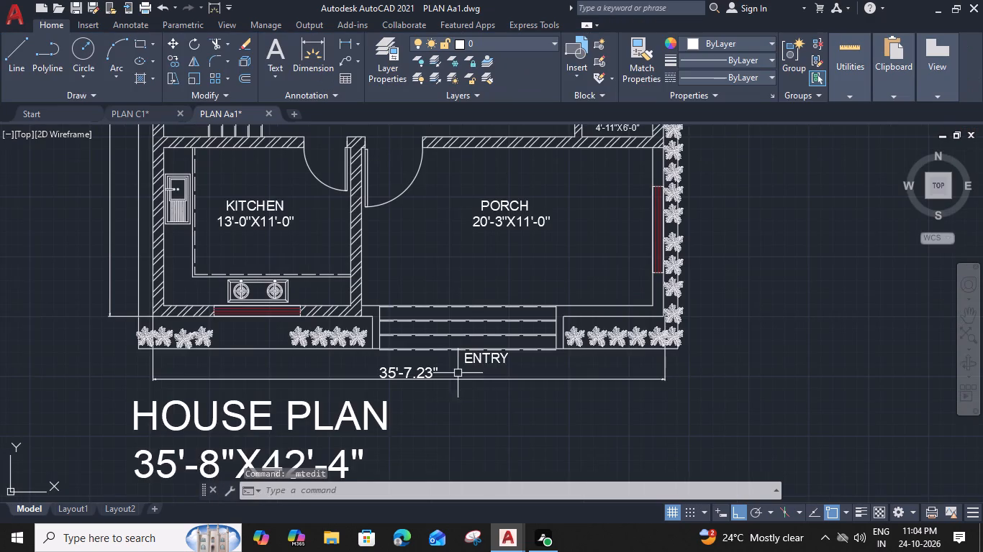
middle_click_drag(458, 378, 502, 405)
middle_click_drag(432, 304, 466, 346)
middle_click_drag(440, 287, 434, 313)
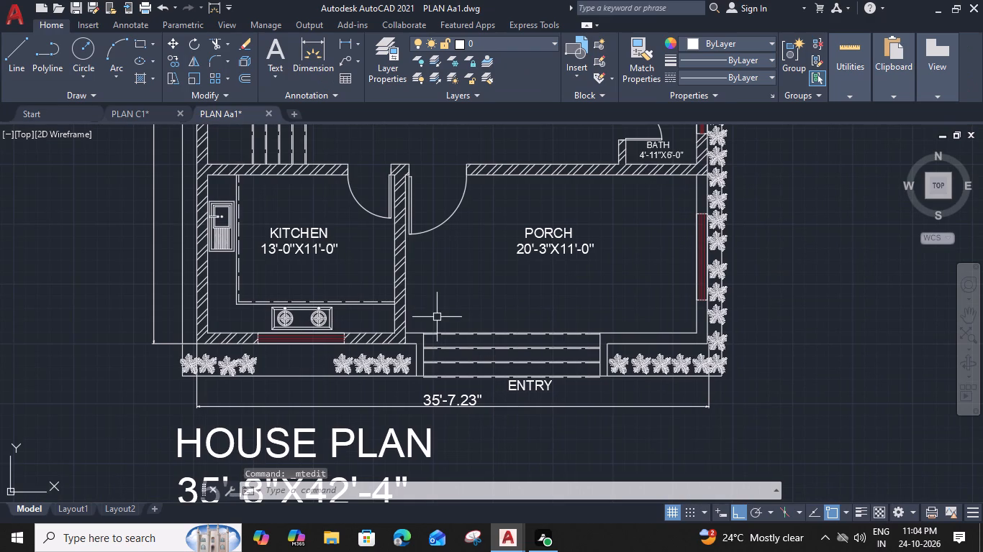
middle_click_drag(434, 313, 415, 389)
middle_click_drag(381, 294, 384, 351)
middle_click_drag(417, 263, 402, 316)
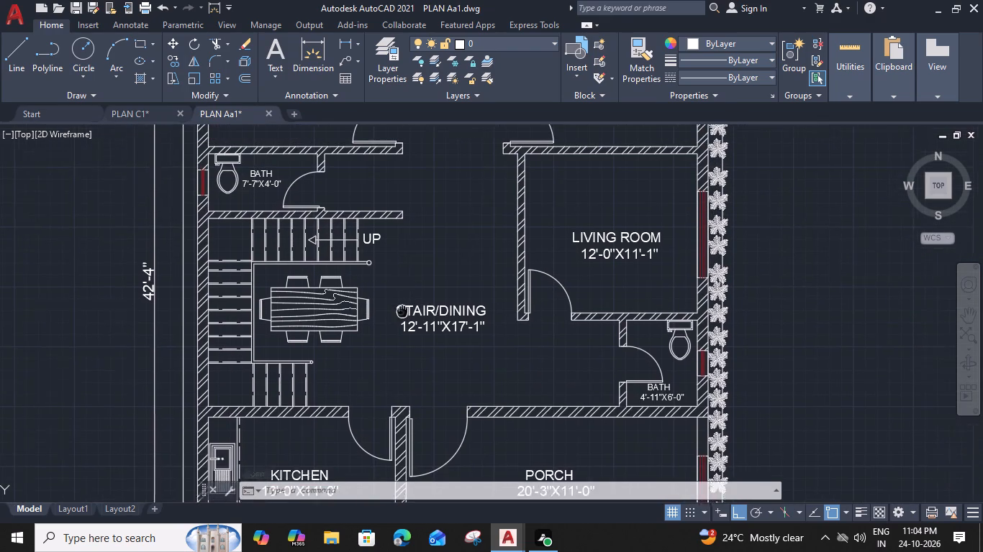
middle_click_drag(402, 316, 389, 333)
key("ctrl+2")
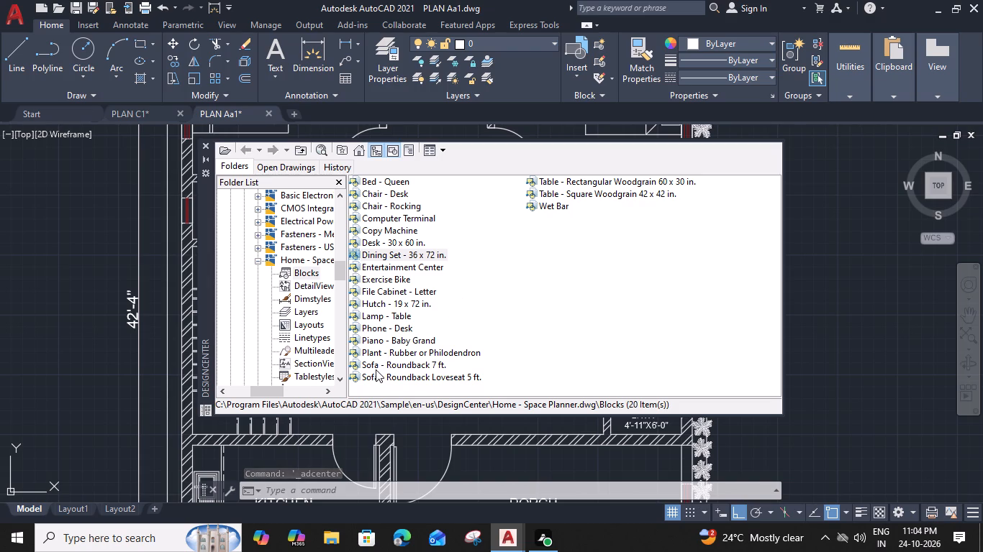
left_click_drag(368, 362, 468, 437)
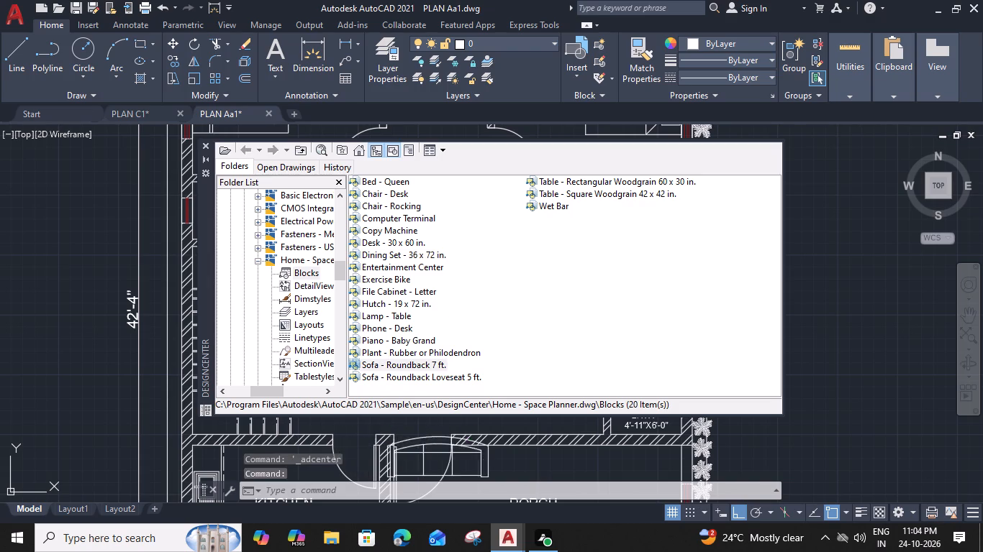
left_click_drag(468, 437, 517, 454)
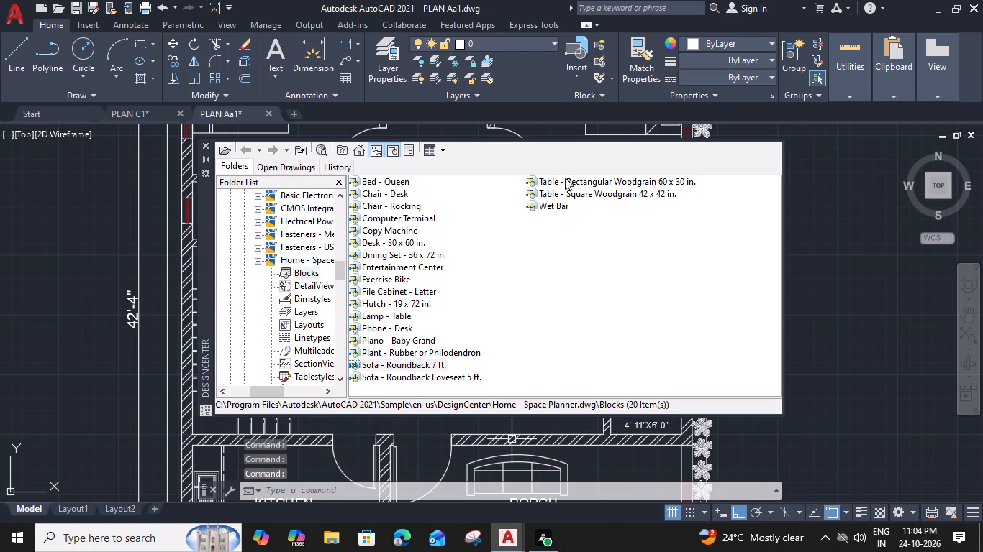
Insert the Table - Rectangular Woodgrain 60 x 30 in. block outside the plan's east side and close DesignCenter.
left_click_drag(567, 184, 801, 321)
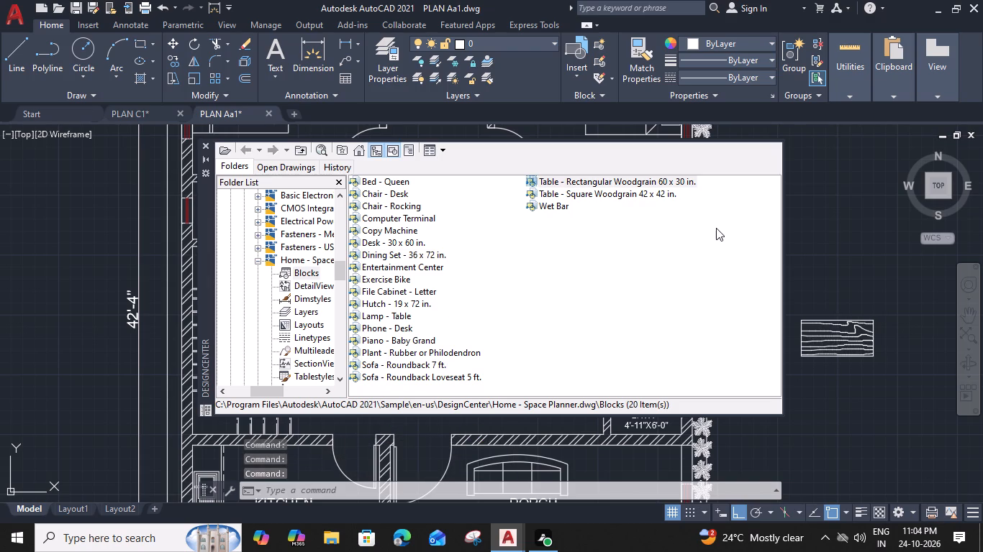
left_click(205, 145)
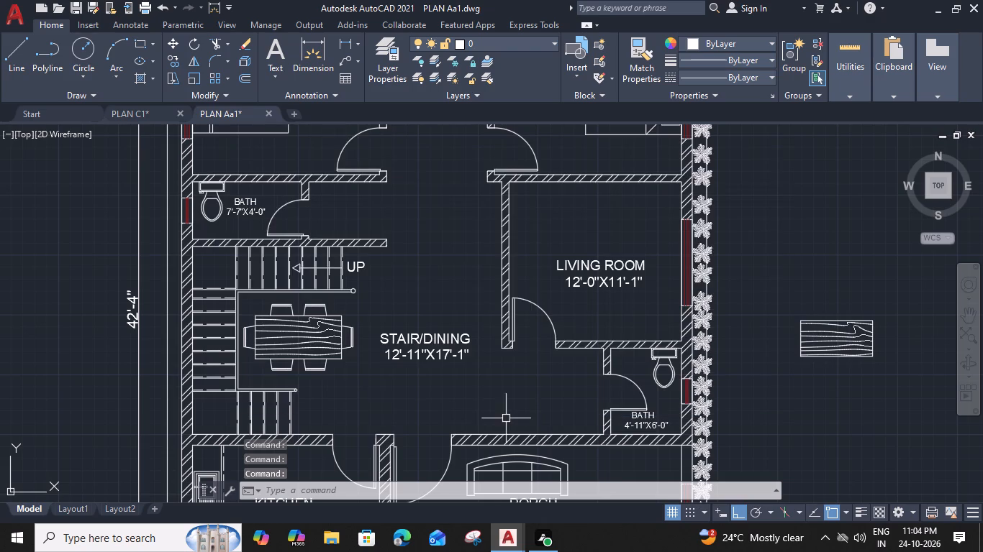
Move the sofa north out of the porch and then east into the living room, above the room label.
middle_click_drag(507, 406, 489, 349)
left_click(503, 403)
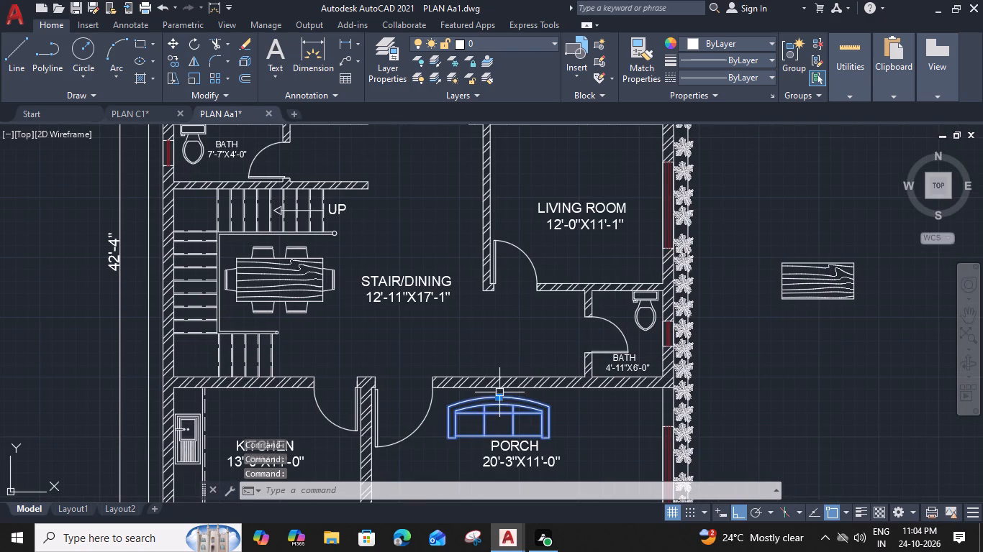
type("M")
key("space")
left_click(498, 398)
middle_click_drag(499, 305, 499, 306)
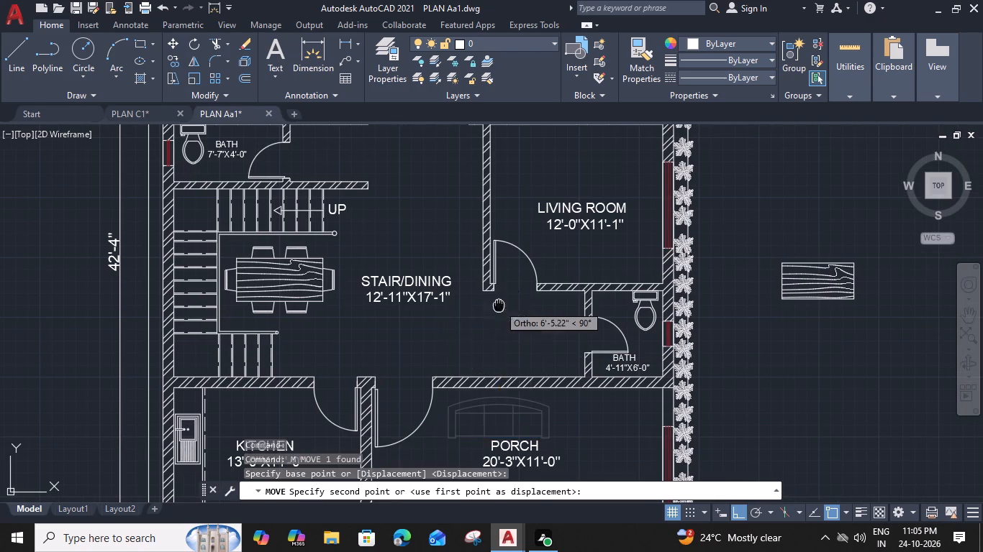
middle_click_drag(499, 306, 469, 361)
left_click(502, 204)
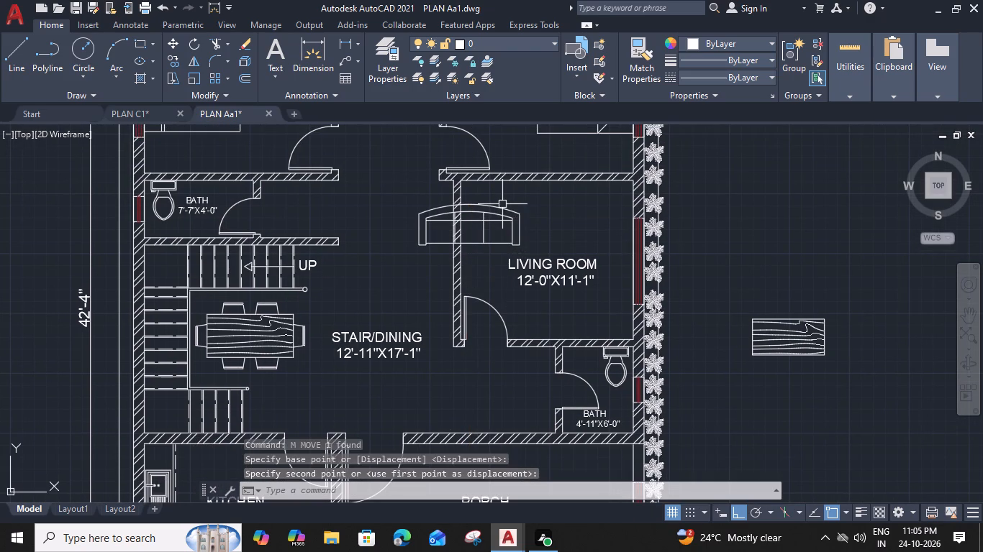
left_click(516, 218)
type("M")
key("space")
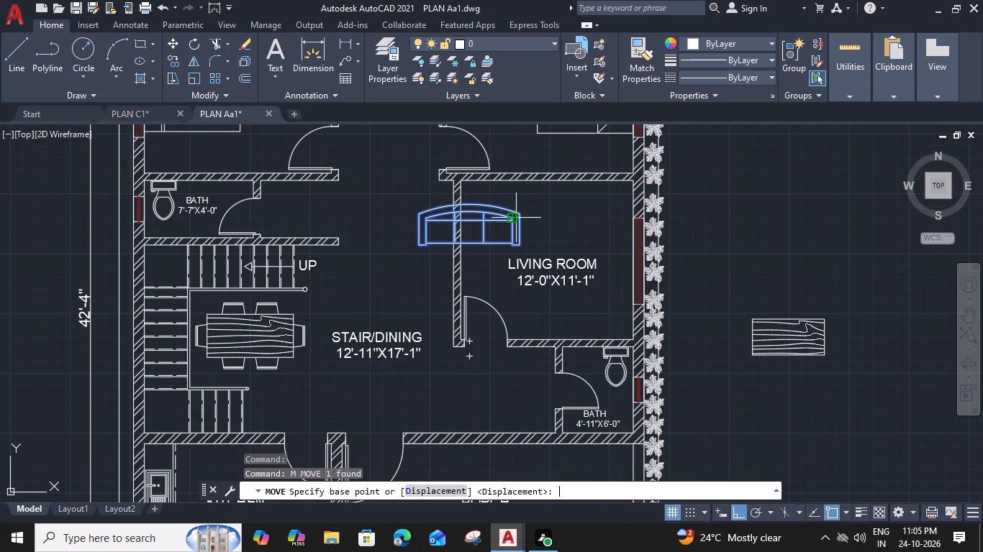
left_click(520, 218)
left_click(600, 217)
left_click(594, 263)
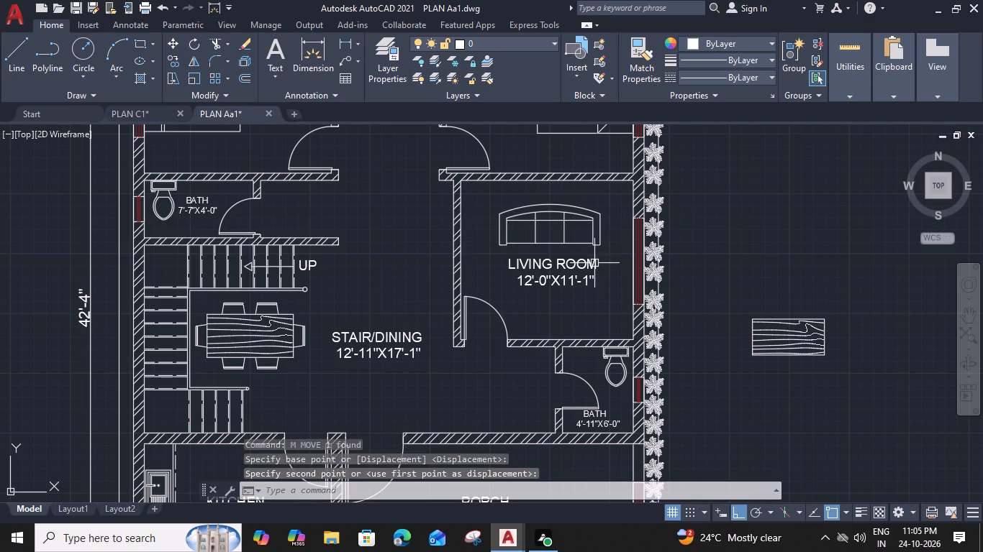
Move the sofa straight up, closer to the living room's north wall.
double_click(551, 203)
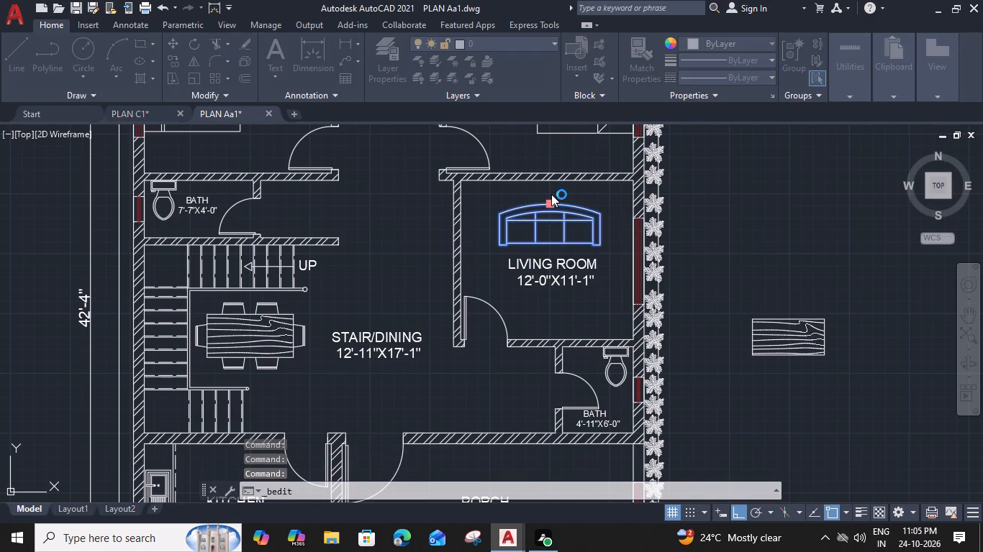
left_click(612, 155)
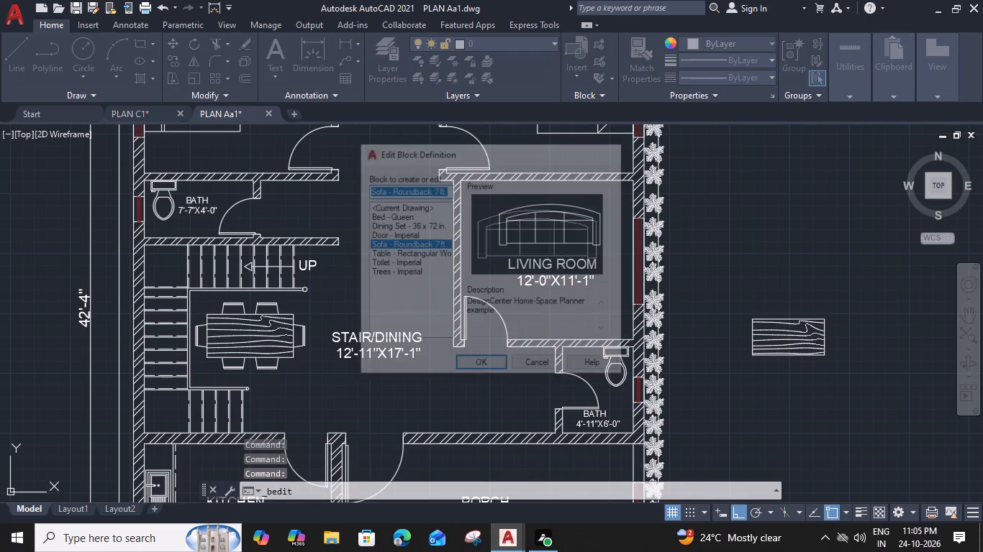
scroll(548, 192, "up", 2)
left_click(553, 226)
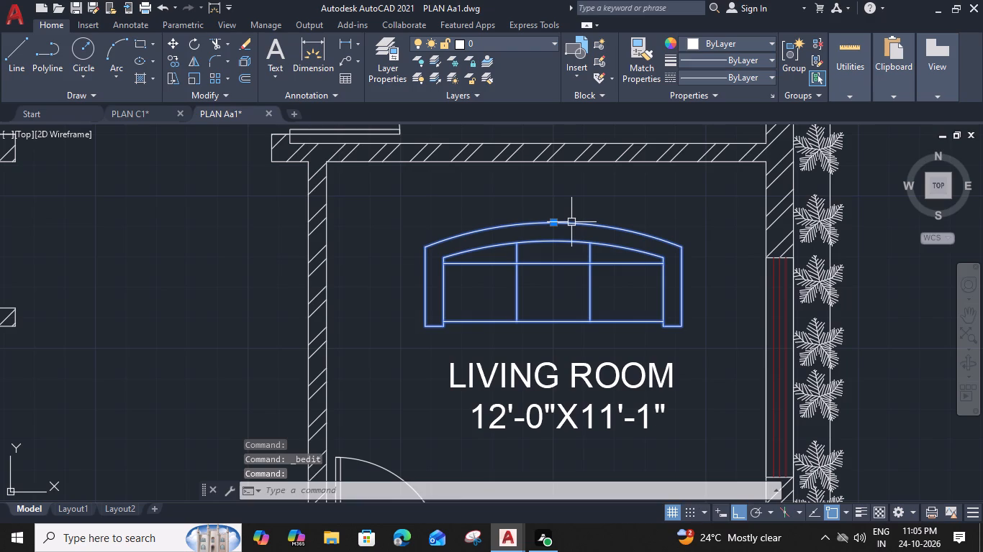
key("m")
key("space")
left_click(551, 219)
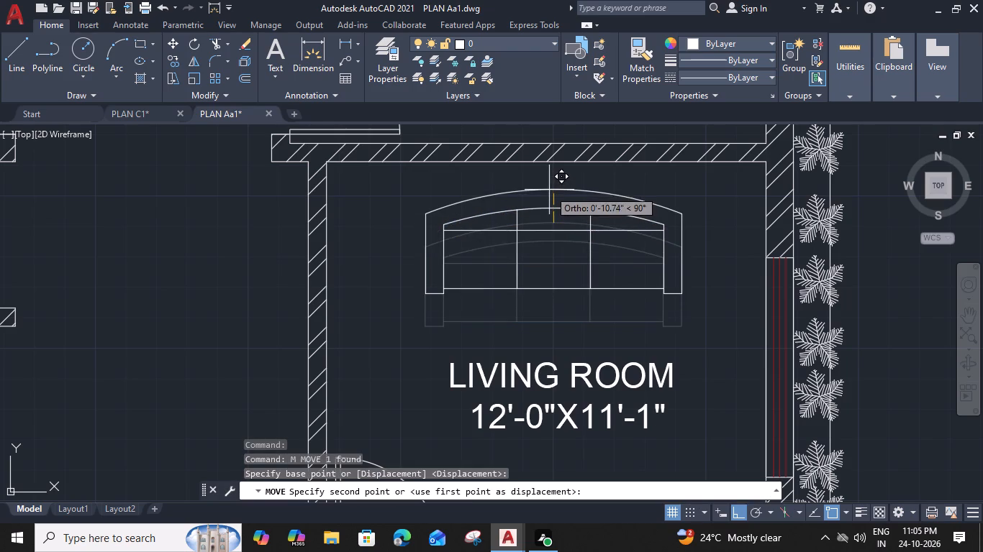
left_click(552, 181)
Move the LIVING ROOM label straight down a short distance to leave space below the sofa.
scroll(563, 253, "down", 2)
middle_click_drag(558, 280, 522, 269)
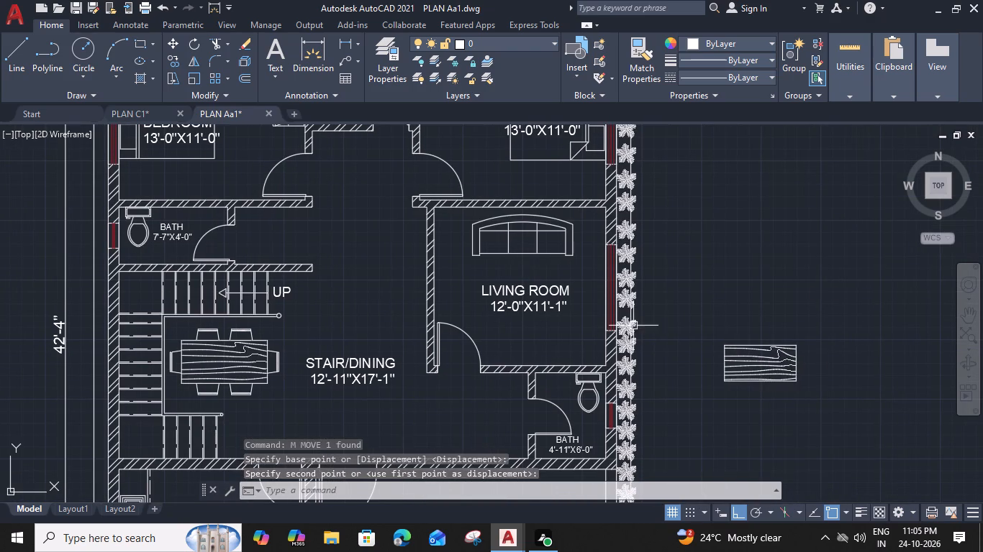
left_click(549, 297)
type("M")
key("space")
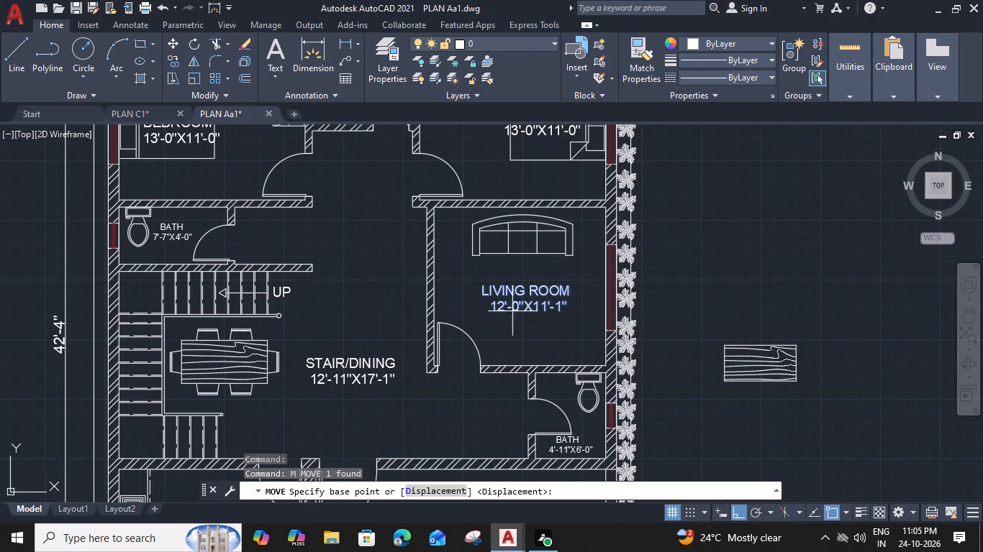
left_click(488, 311)
left_click(487, 333)
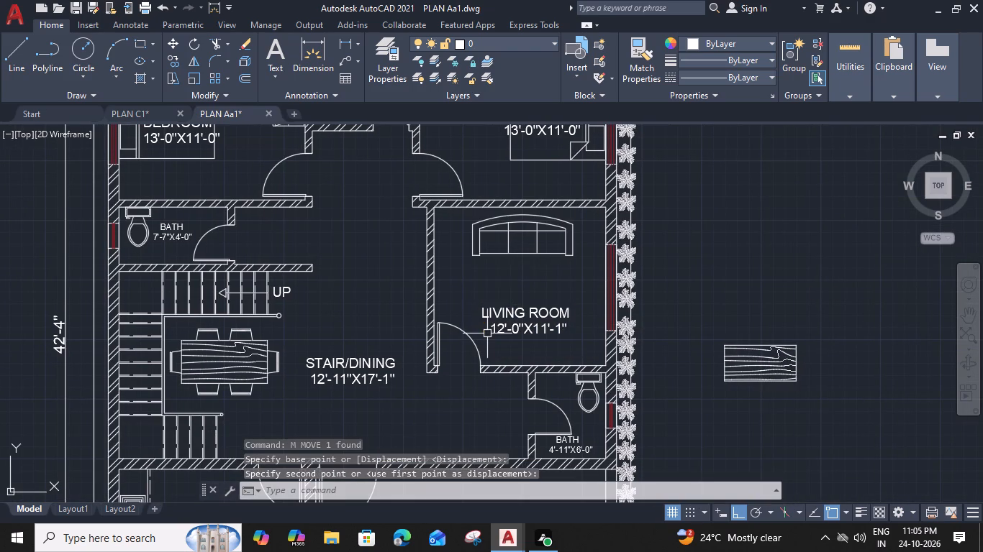
Move the woodgrain table from outside the plan into the living room, below the sofa.
left_click(725, 346)
key("m")
key("space")
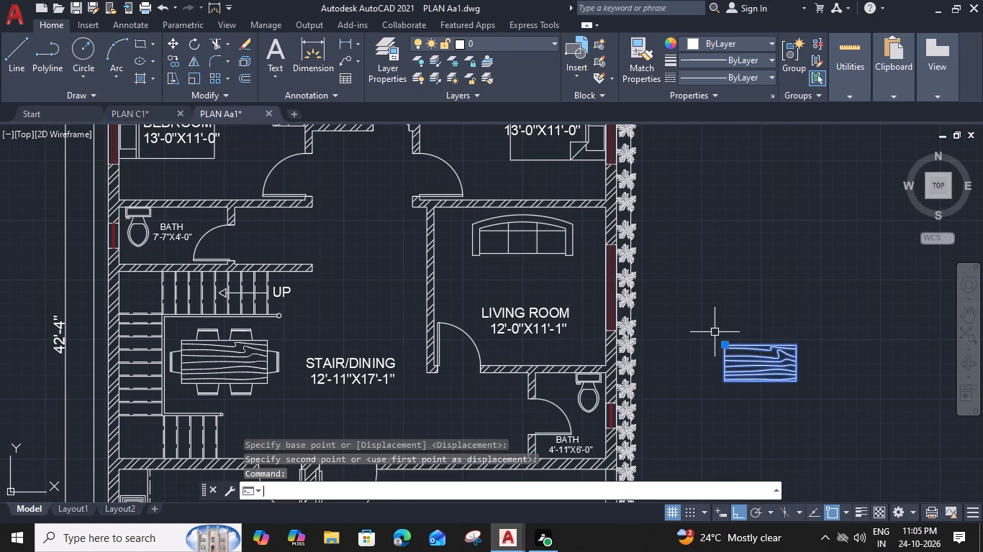
left_click(724, 362)
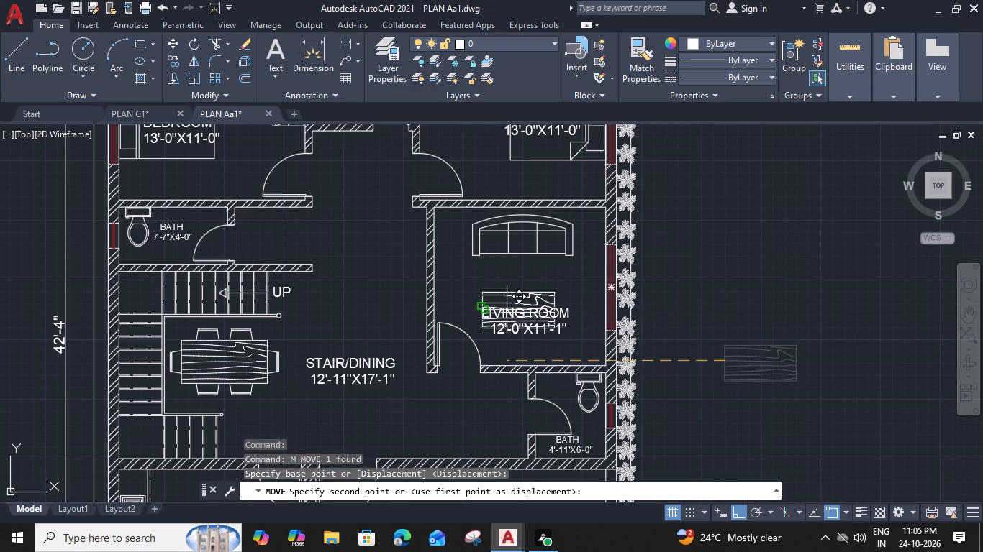
left_click(481, 308)
Move the table straight up into the gap between the sofa and the LIVING ROOM label.
left_click(537, 294)
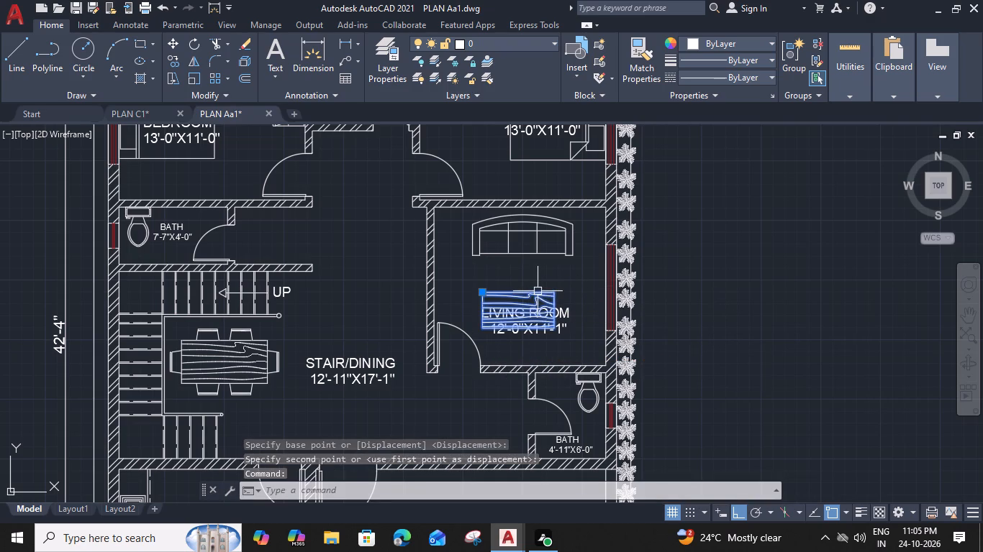
type("M")
key("space")
scroll(539, 291, "up", 2)
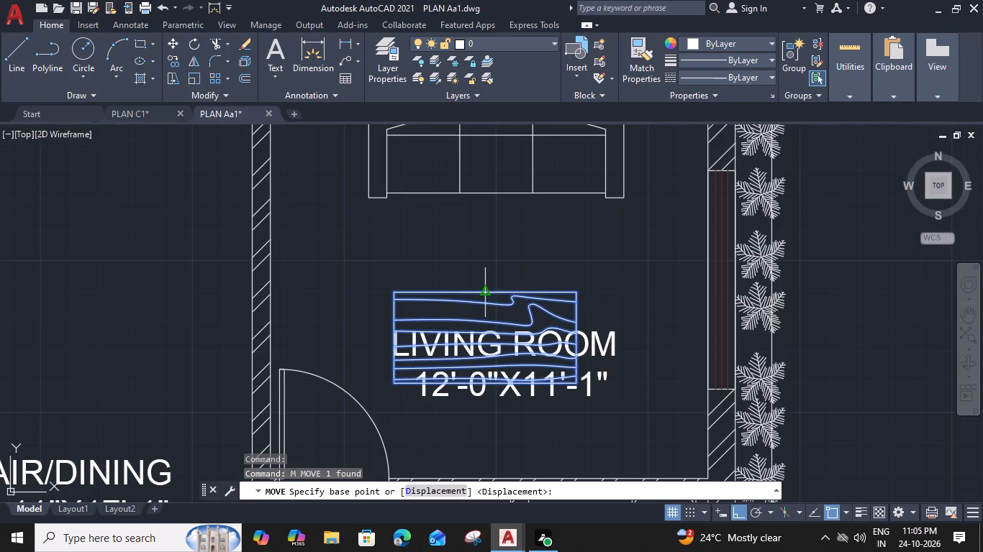
left_click(484, 293)
left_click(489, 221)
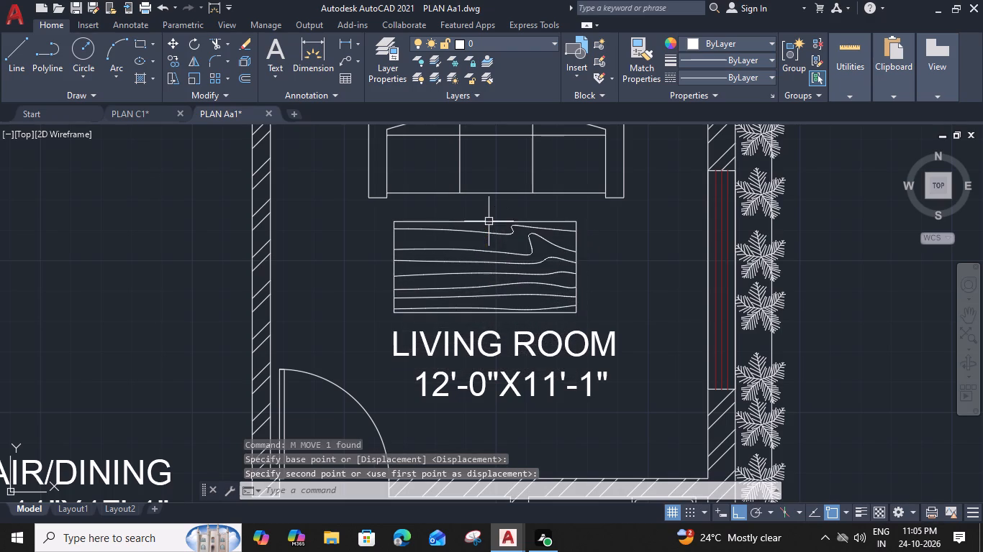
Move the woodgrain table about 4.5 inches straight east so it sits centred below the living room sofa.
left_click(576, 266)
key("m")
key("space")
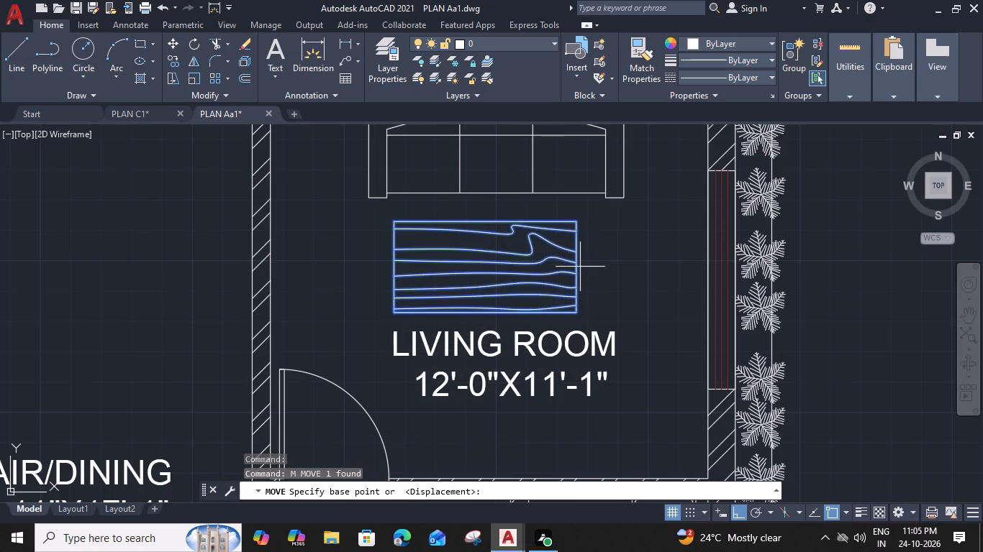
left_click(577, 271)
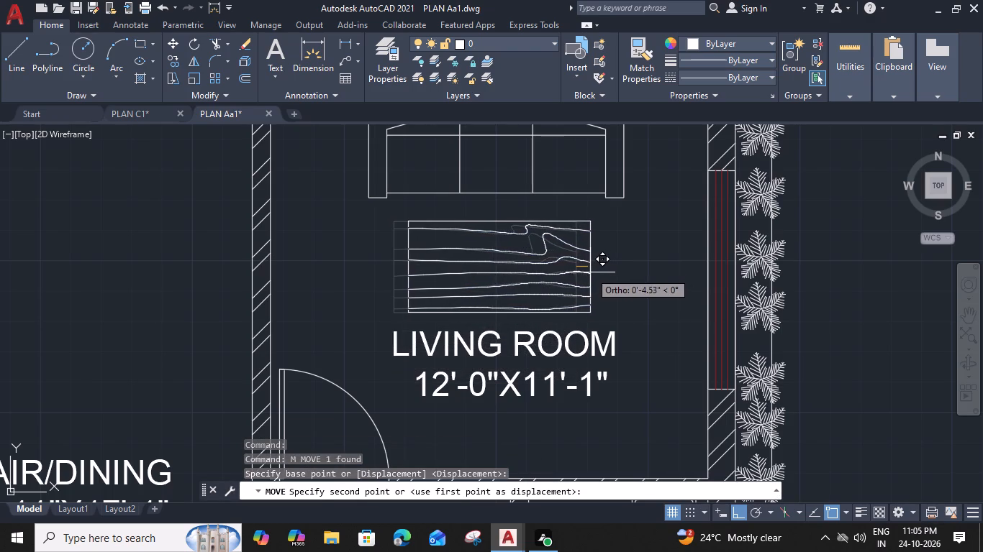
left_click(589, 272)
Copy the plant at the plan's southwest corner straight north, placing seven copies along the strip outside the kitchen's west wall.
scroll(495, 258, "down", 2)
middle_click_drag(500, 294, 534, 295)
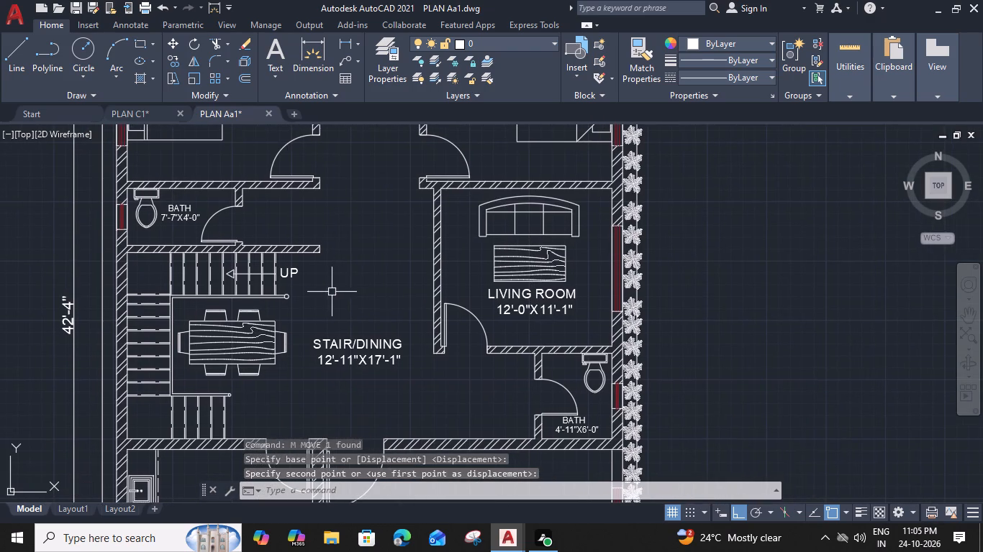
middle_click_drag(328, 290, 453, 320)
scroll(463, 295, "down", 1)
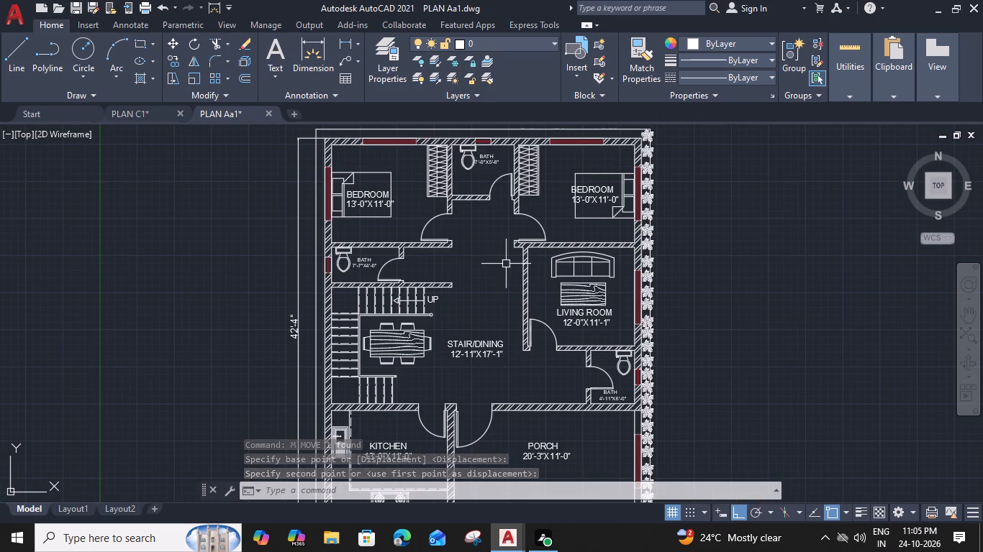
middle_click(507, 267)
middle_click_drag(468, 317, 472, 282)
middle_click_drag(617, 286, 560, 166)
middle_click_drag(397, 349, 530, 346)
scroll(386, 372, "up", 2)
left_click(430, 382)
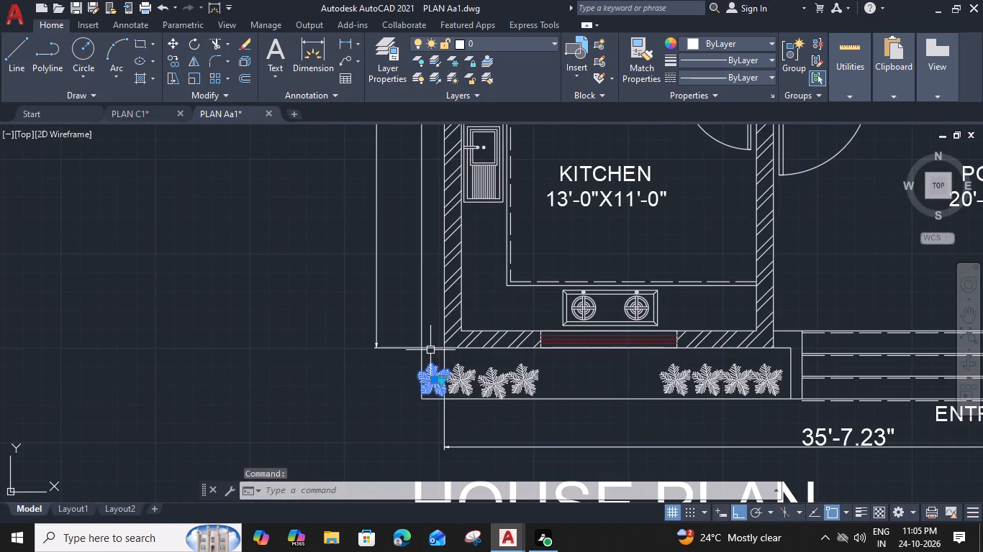
type("CO")
key("space")
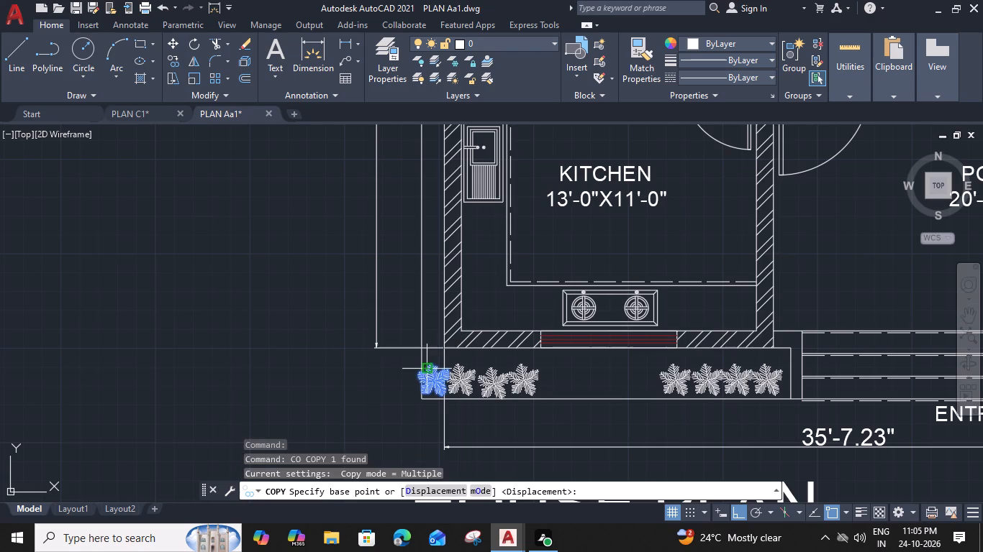
left_click(432, 364)
left_click(431, 320)
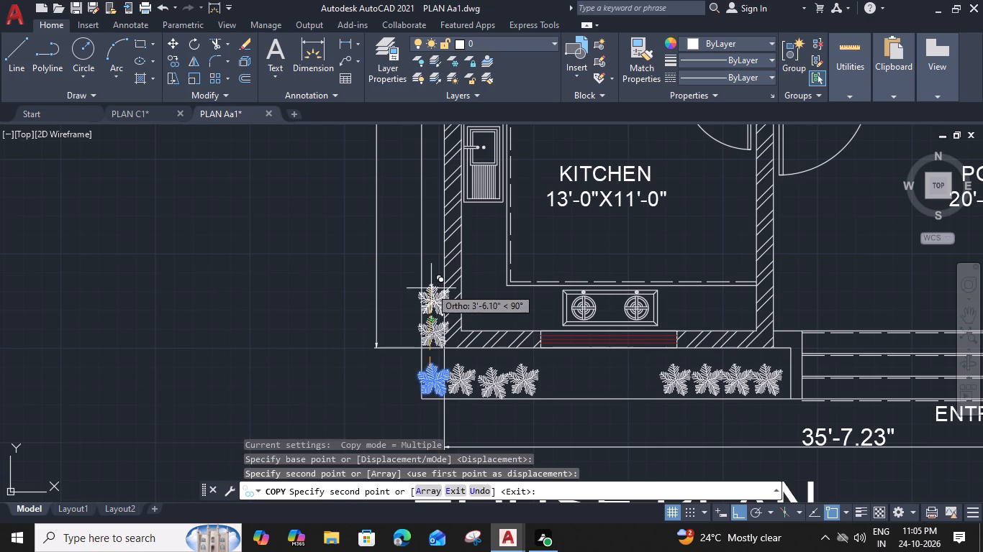
left_click(430, 285)
left_click(435, 254)
middle_click_drag(435, 251, 433, 339)
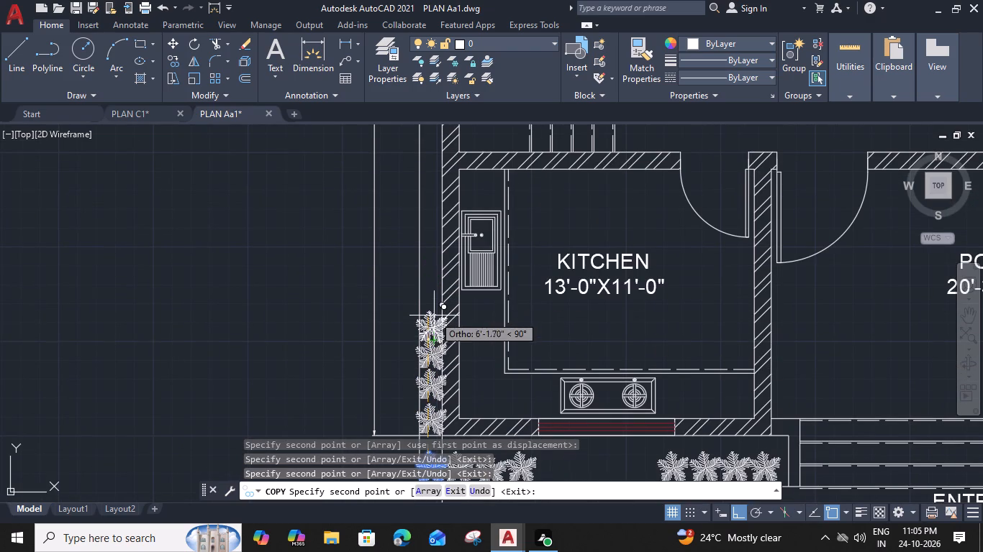
left_click(433, 310)
left_click(430, 279)
middle_click_drag(430, 278, 425, 352)
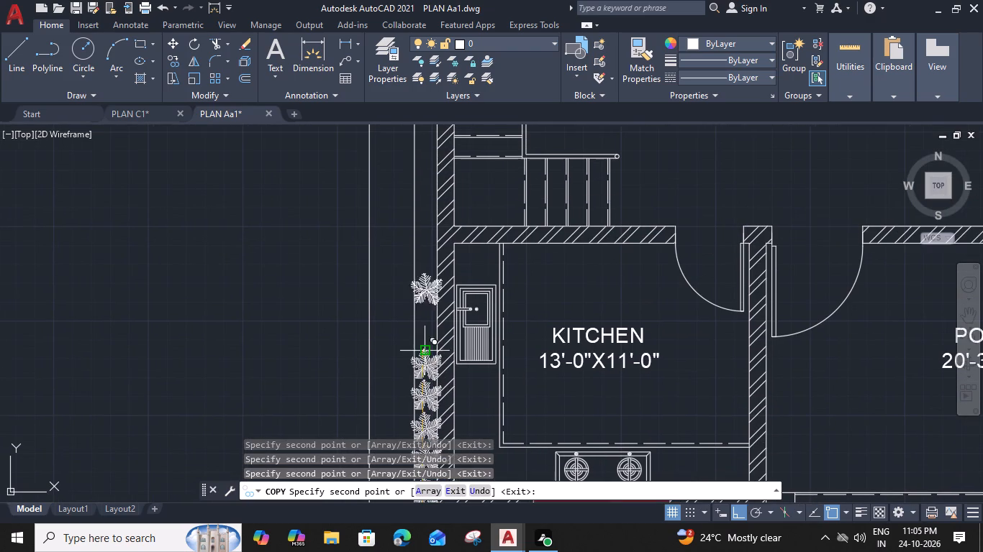
left_click(425, 321)
left_click(423, 284)
Continue the column of plant copies north along the strip outside the staircase's west wall, up to the bath.
middle_click_drag(424, 259, 422, 298)
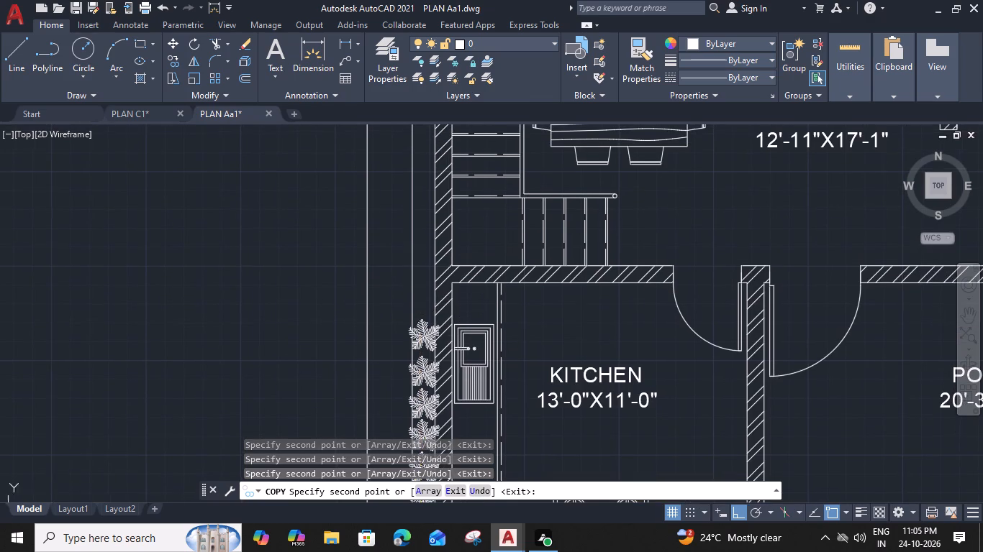
left_click(424, 276)
left_click(425, 241)
middle_click_drag(425, 239, 424, 239)
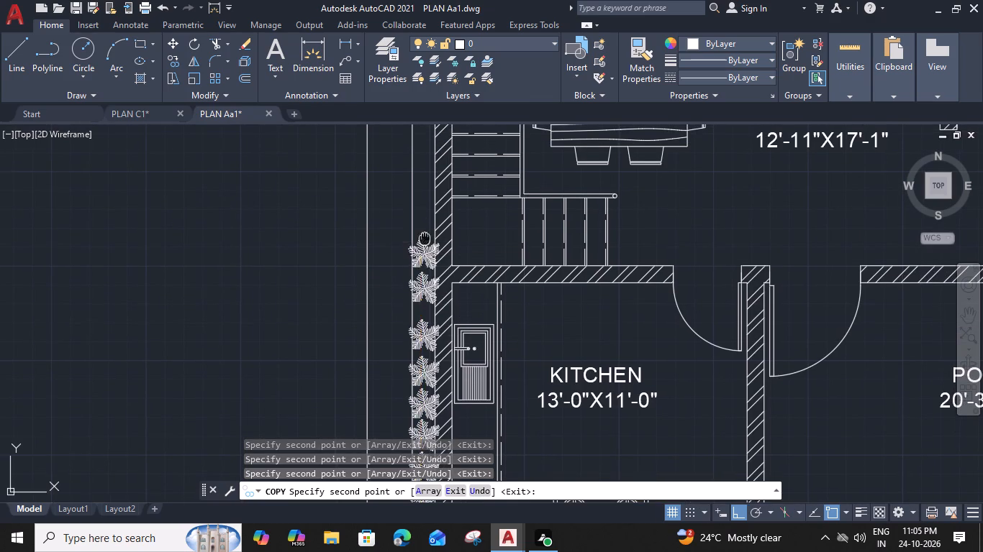
middle_click_drag(424, 239, 422, 340)
left_click(421, 310)
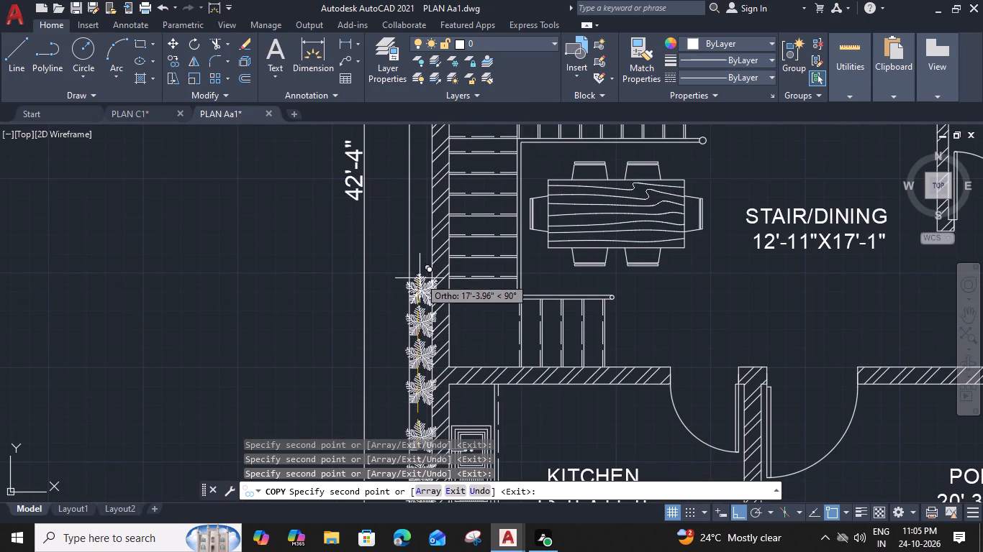
left_click_drag(420, 278, 420, 270)
left_click(421, 241)
middle_click_drag(421, 243, 420, 326)
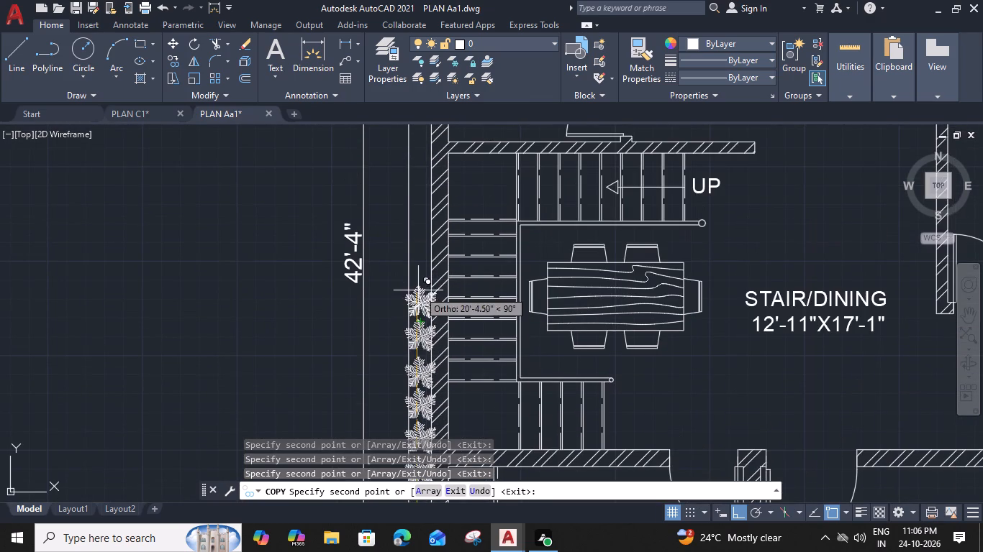
left_click(418, 290)
left_click(419, 252)
middle_click_drag(419, 253, 412, 340)
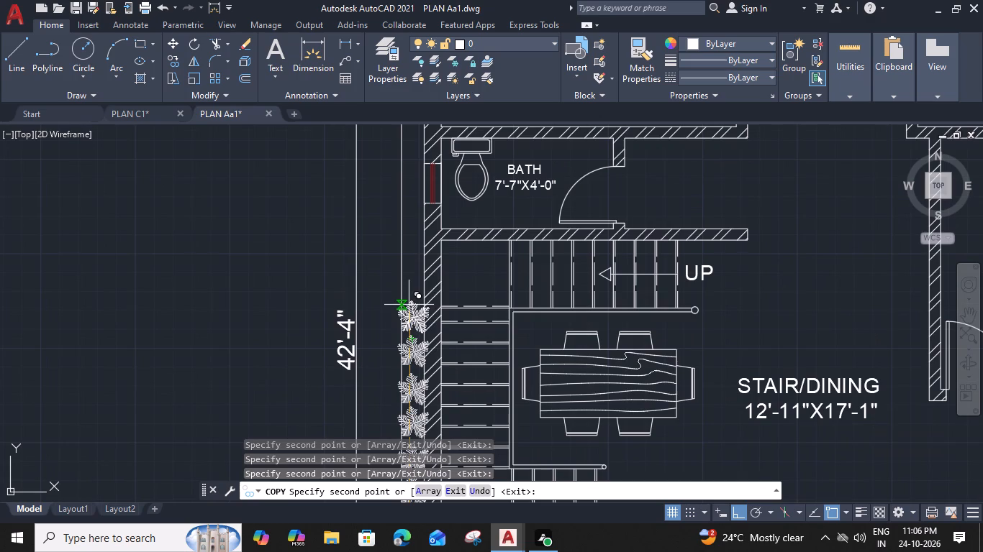
left_click(409, 304)
left_click(411, 265)
Place three more plant copies going north along the strip outside the 7'-7"X4'-0" bath's west wall.
middle_click_drag(411, 269, 411, 321)
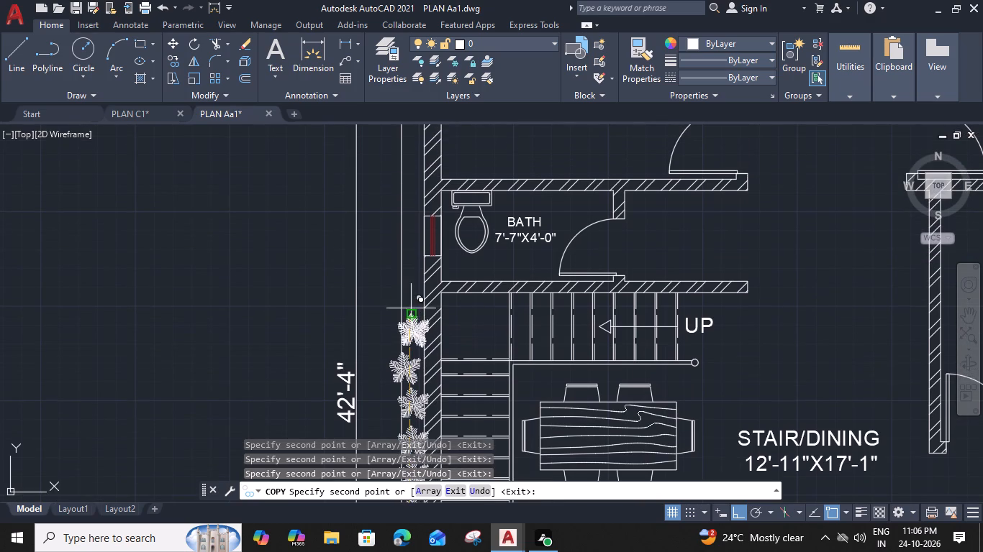
left_click(411, 283)
middle_click_drag(412, 276, 412, 335)
left_click(412, 306)
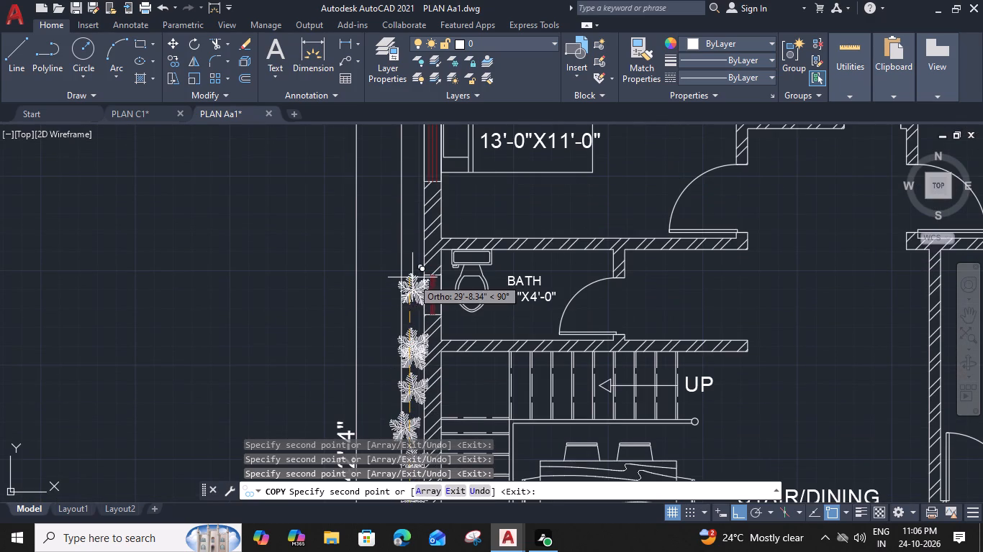
left_click(412, 259)
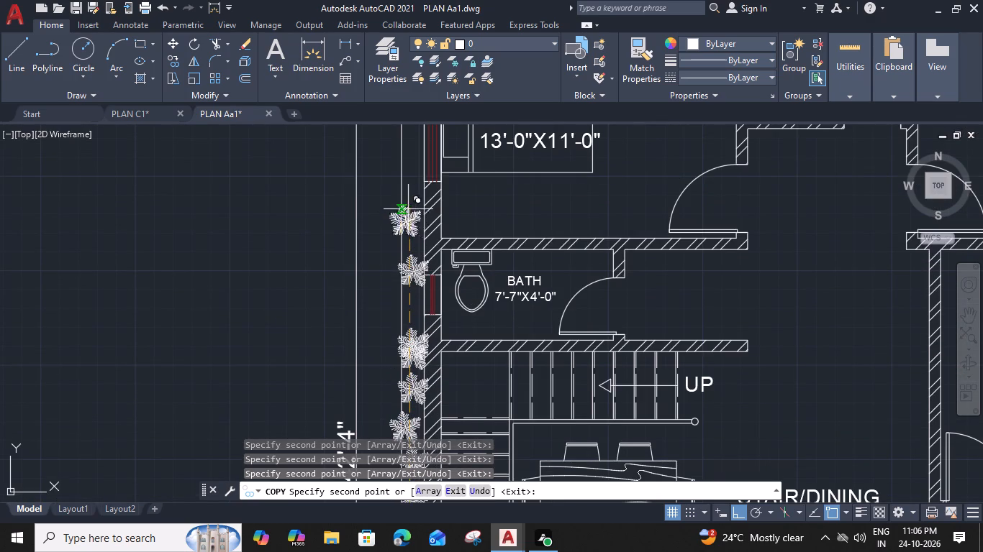
Place plant copies north along the strip outside the west bedroom, ending at the plan's northwest corner, and finish copying.
left_click(412, 208)
middle_click_drag(412, 206, 415, 336)
left_click(413, 281)
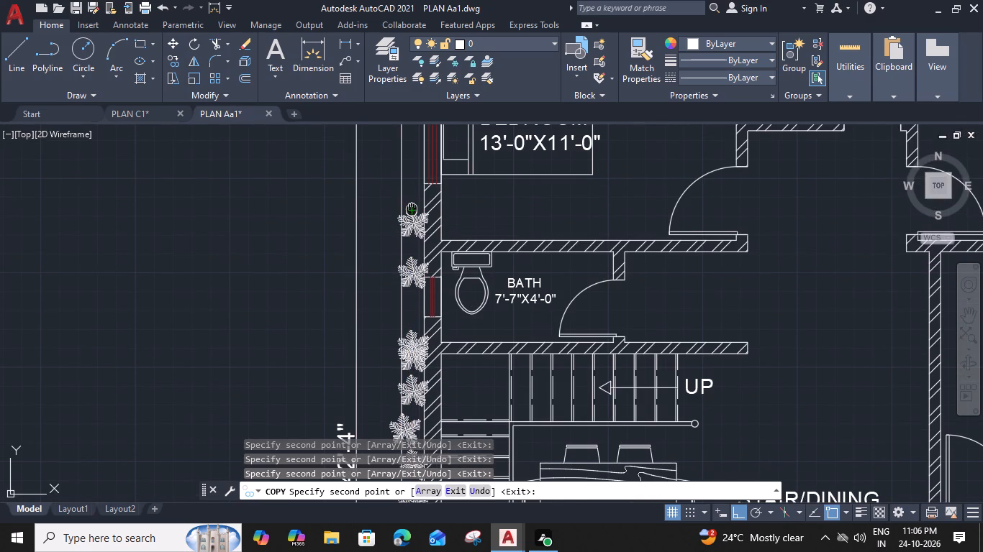
left_click(414, 234)
middle_click_drag(414, 239, 410, 321)
left_click(409, 275)
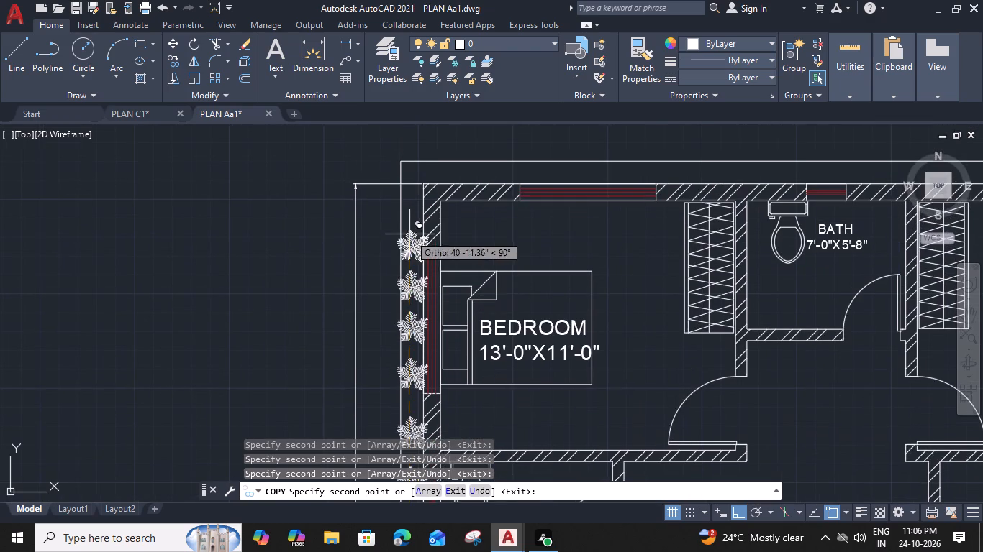
left_click(409, 231)
middle_click_drag(411, 236, 412, 280)
left_click(414, 242)
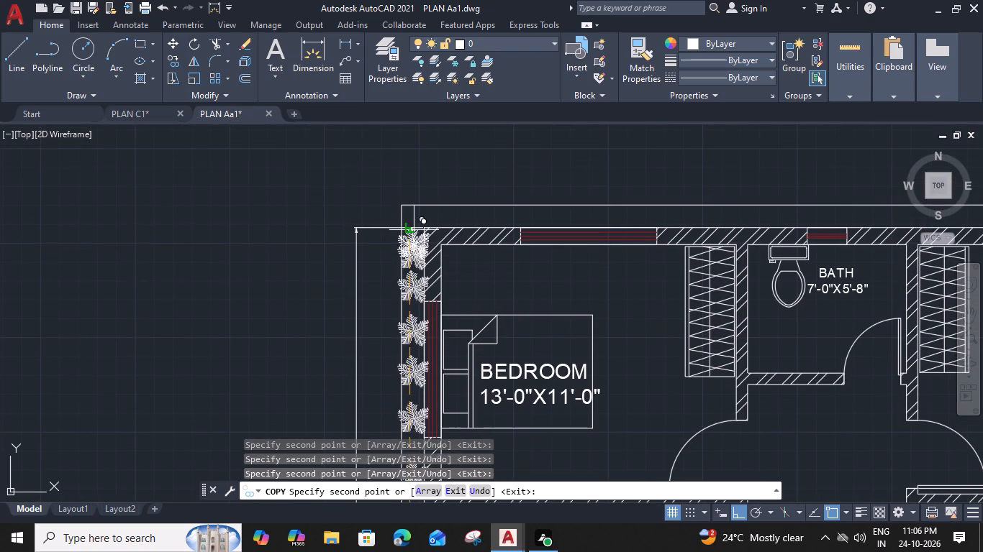
left_click(416, 207)
key("Escape")
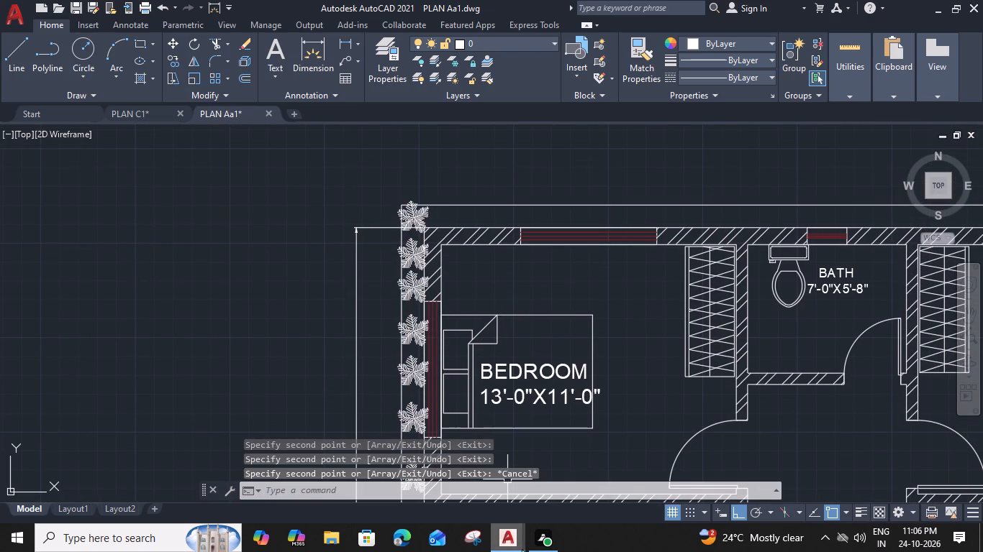
Save the PLAN Aa1 drawing.
key("ctrl+s")
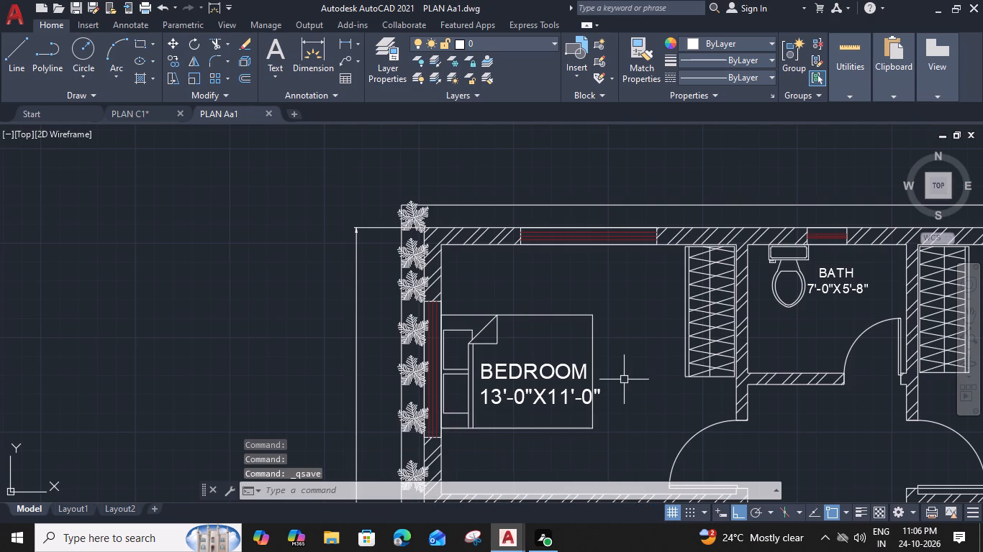
key("ctrl+s")
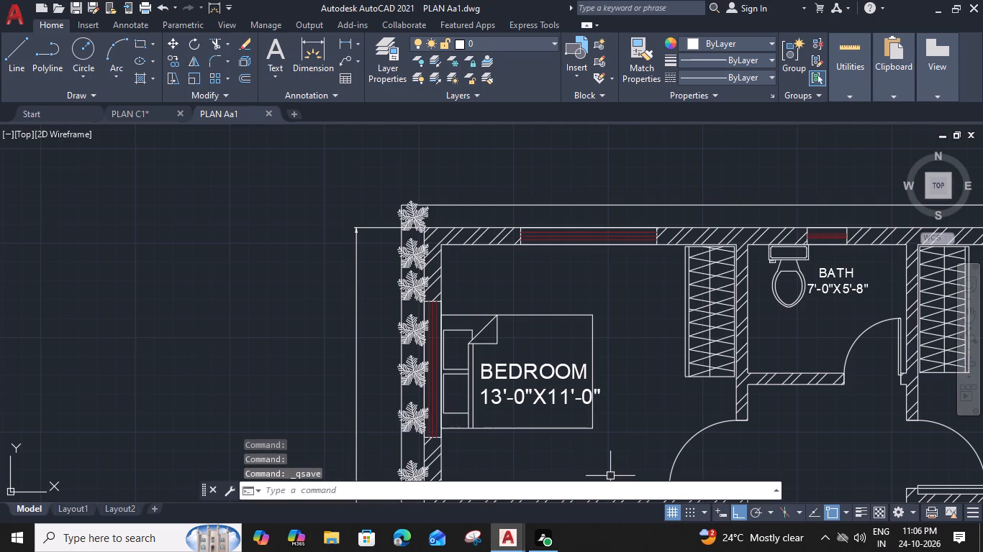